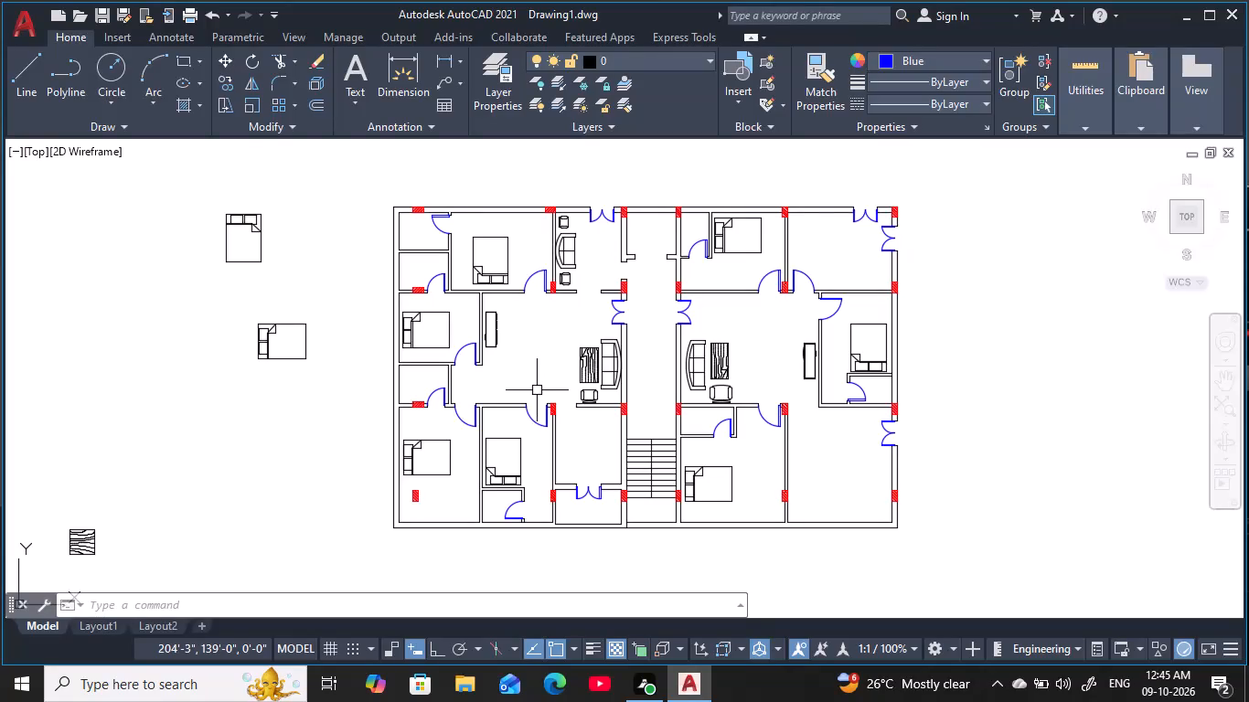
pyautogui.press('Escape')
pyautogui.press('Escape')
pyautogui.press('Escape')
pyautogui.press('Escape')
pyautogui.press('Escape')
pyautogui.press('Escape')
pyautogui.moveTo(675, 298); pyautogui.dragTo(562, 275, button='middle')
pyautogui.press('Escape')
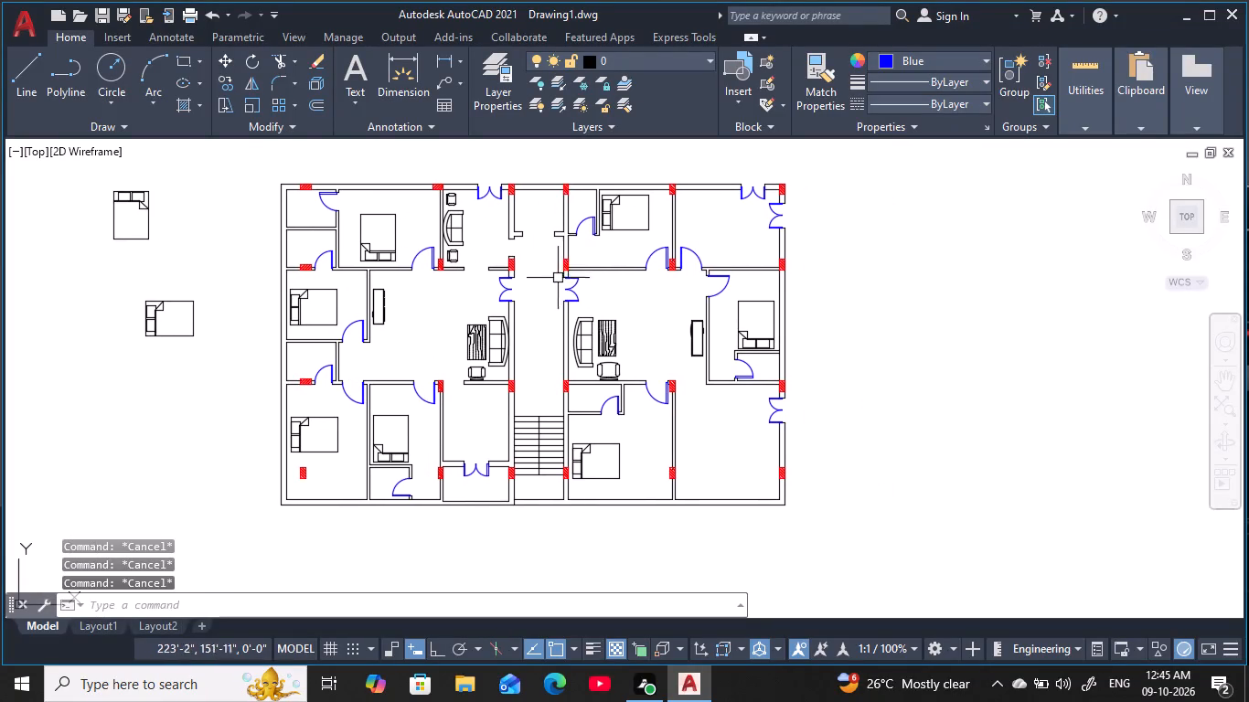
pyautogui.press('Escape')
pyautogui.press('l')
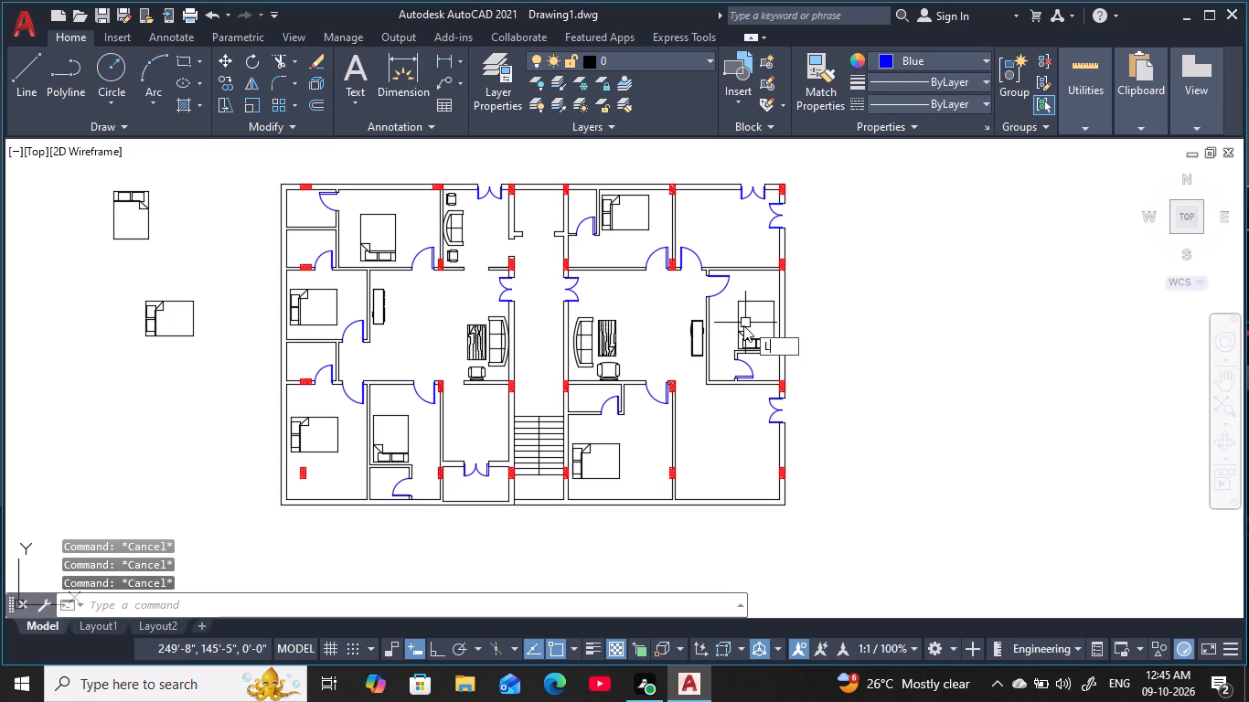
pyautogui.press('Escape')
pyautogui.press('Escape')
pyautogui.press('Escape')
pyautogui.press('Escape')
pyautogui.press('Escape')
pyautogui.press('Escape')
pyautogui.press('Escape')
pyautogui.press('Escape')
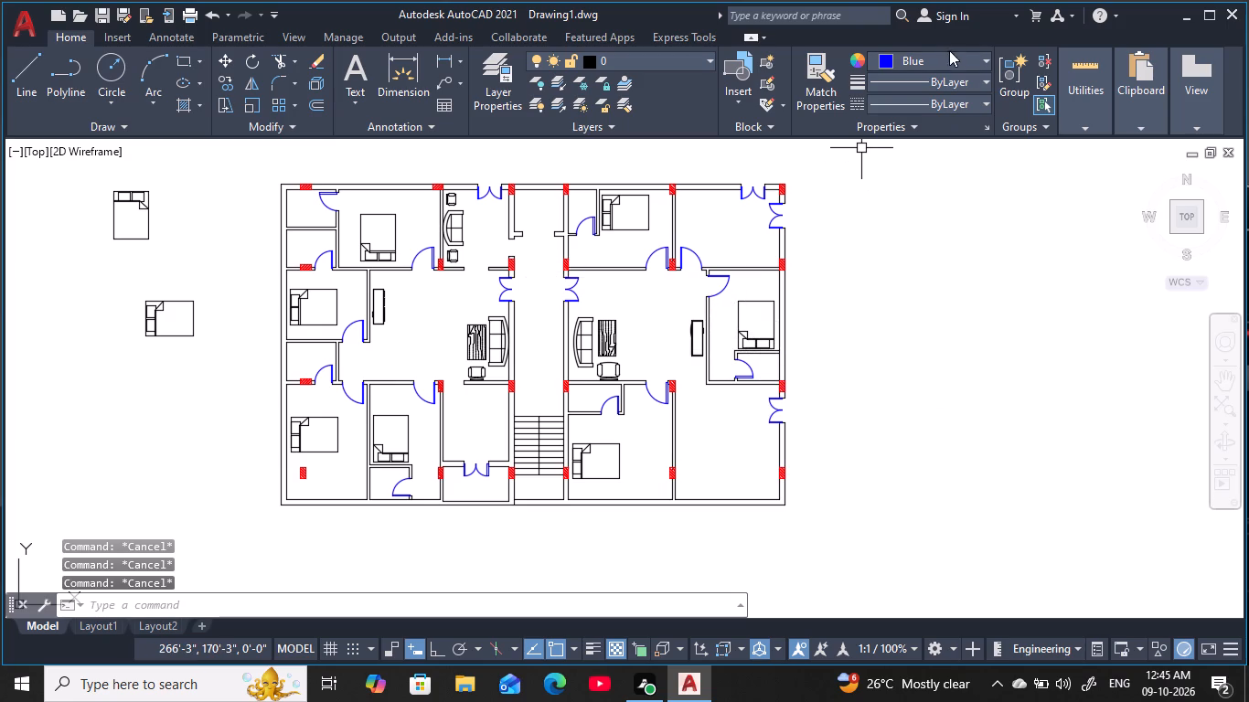
# Set the current object colour to the dark blue 16,86,137.
pyautogui.click(953, 56)
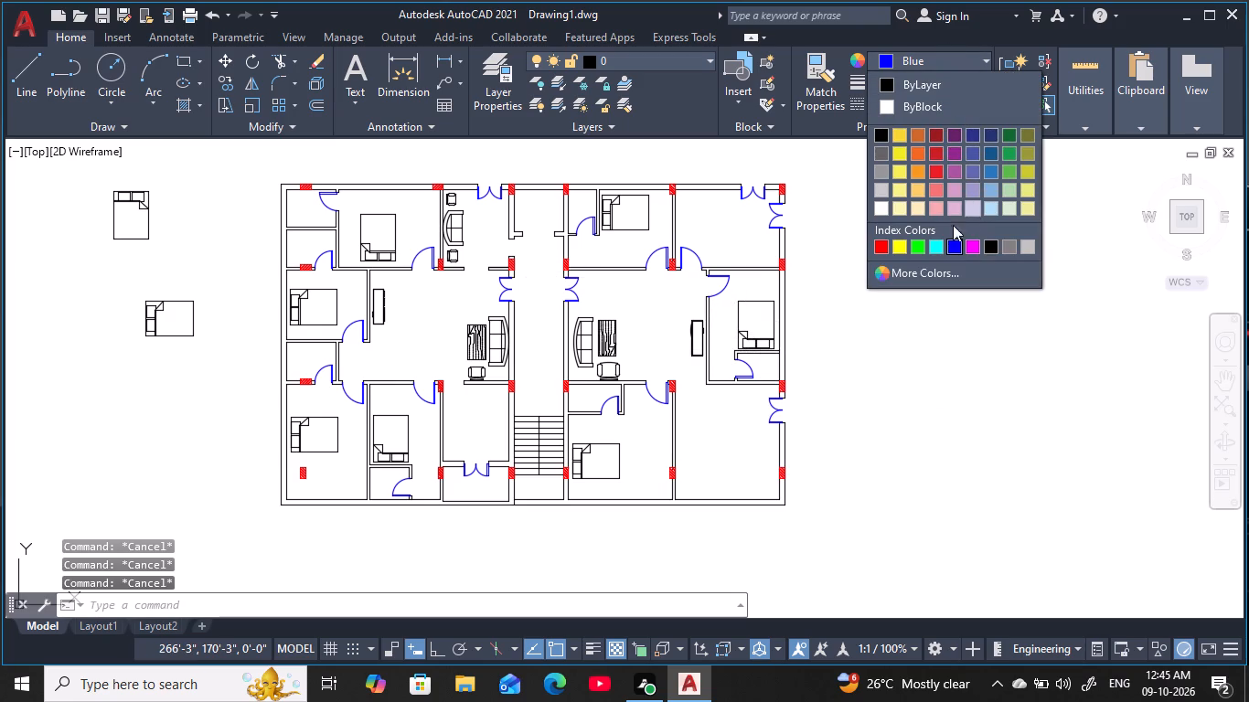
pyautogui.click(974, 151)
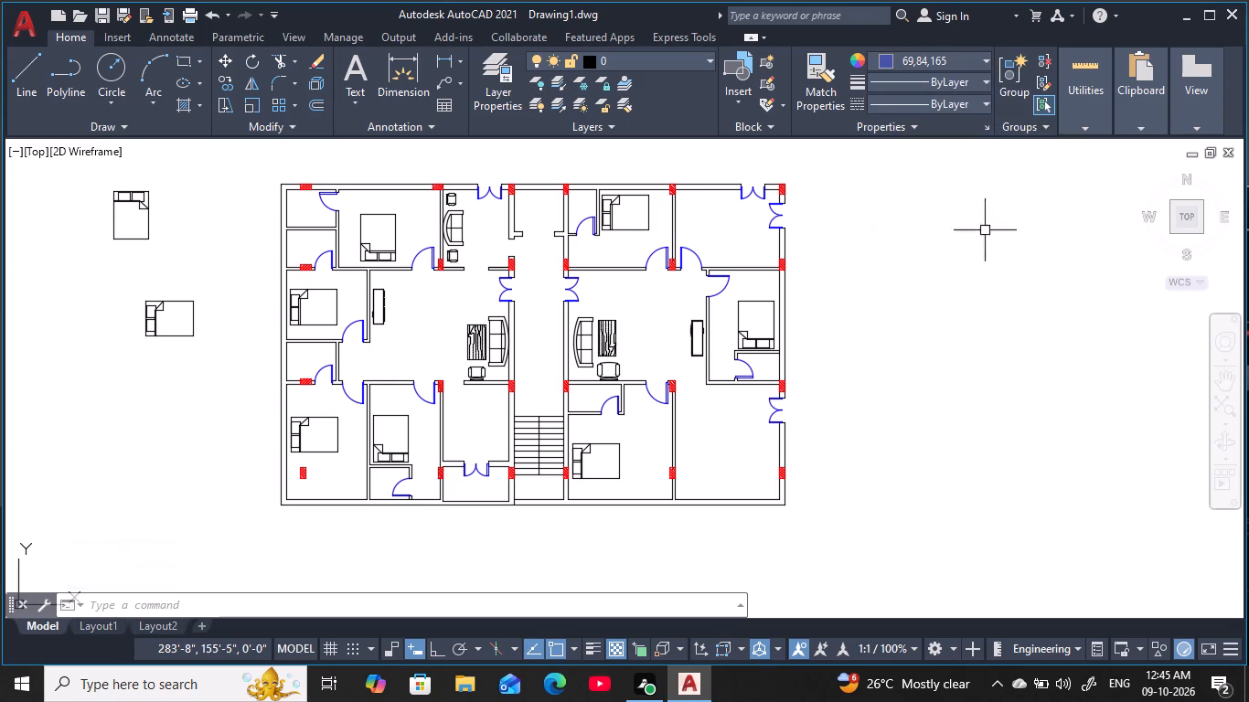
pyautogui.click(981, 60)
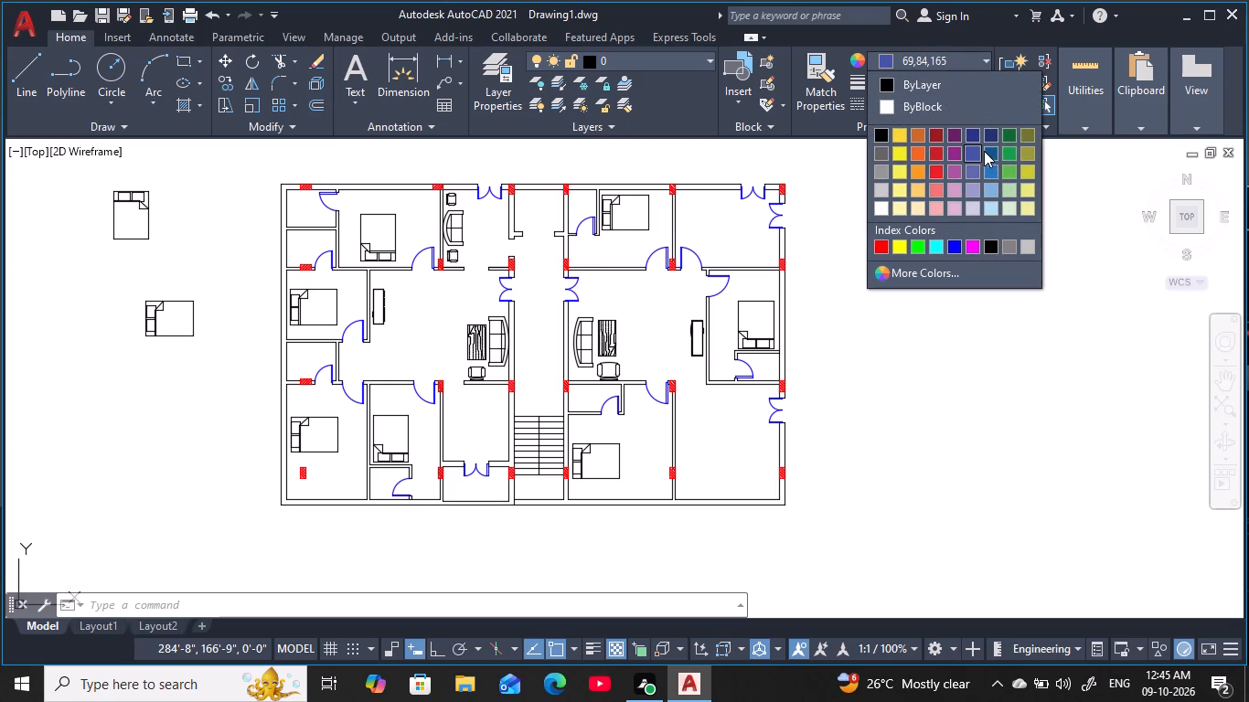
pyautogui.click(990, 158)
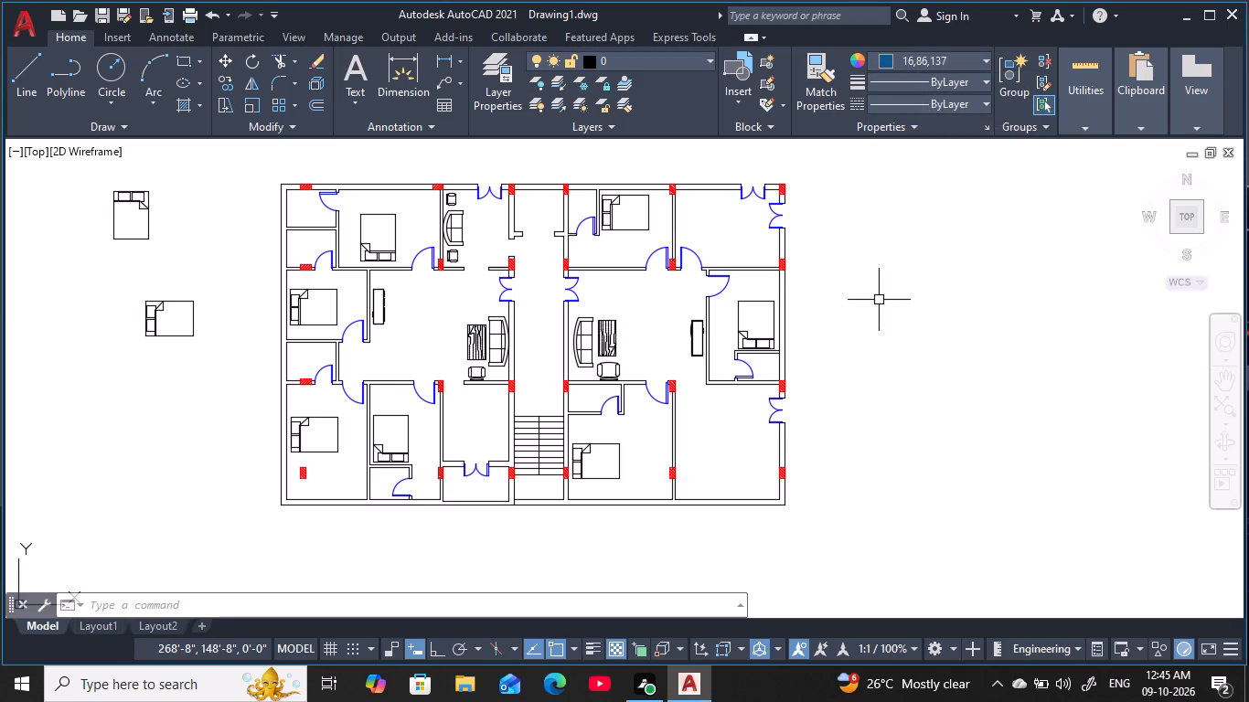
pyautogui.press('Escape')
pyautogui.press('Escape')
pyautogui.press('Escape')
pyautogui.press('Escape')
pyautogui.press('Escape')
pyautogui.press('Escape')
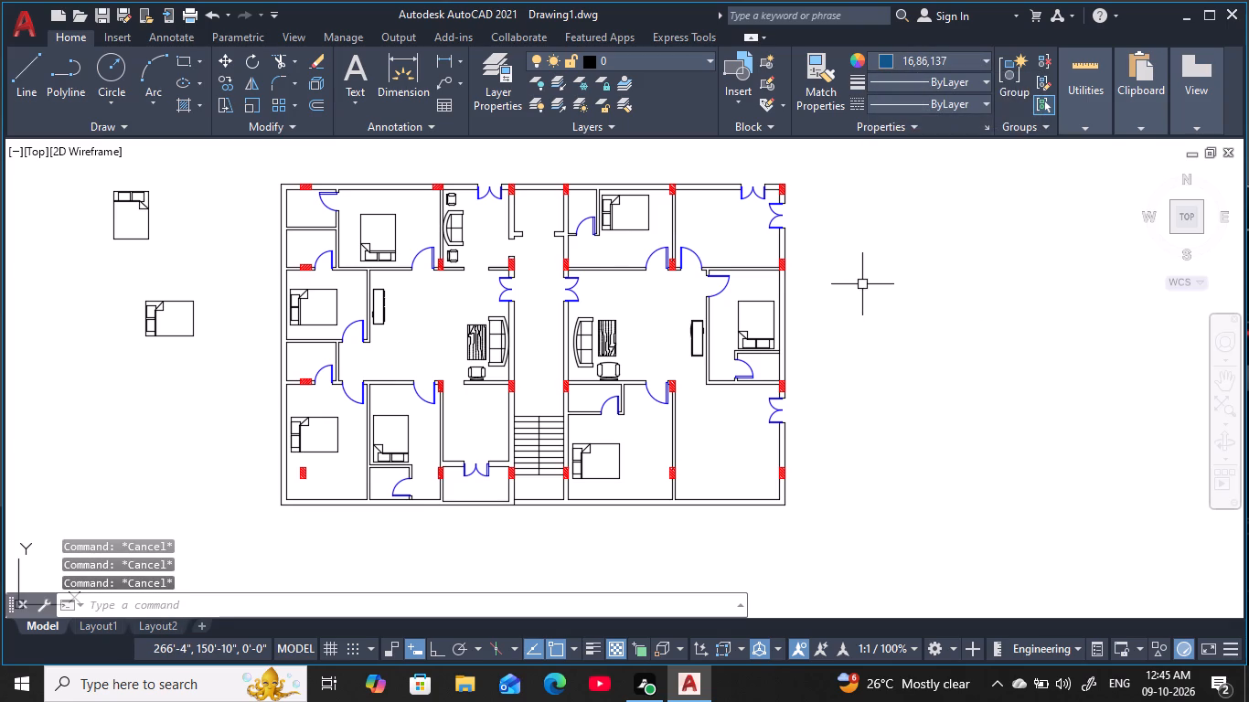
# With ortho on, draw connected lines beside the floor plan: 4' rightwards, 9" down, and 4" plus 4' back leftwards.
pyautogui.write('L')
pyautogui.press('space')
pyautogui.click(869, 283)
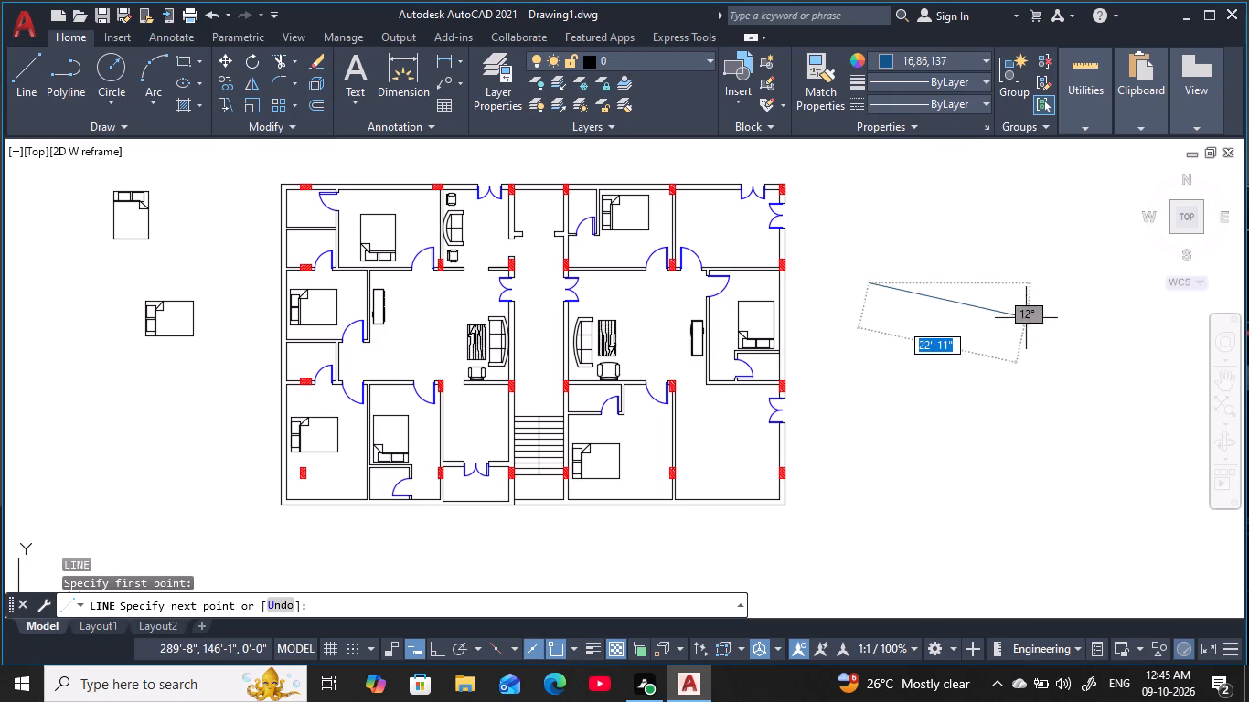
pyautogui.press('F8')
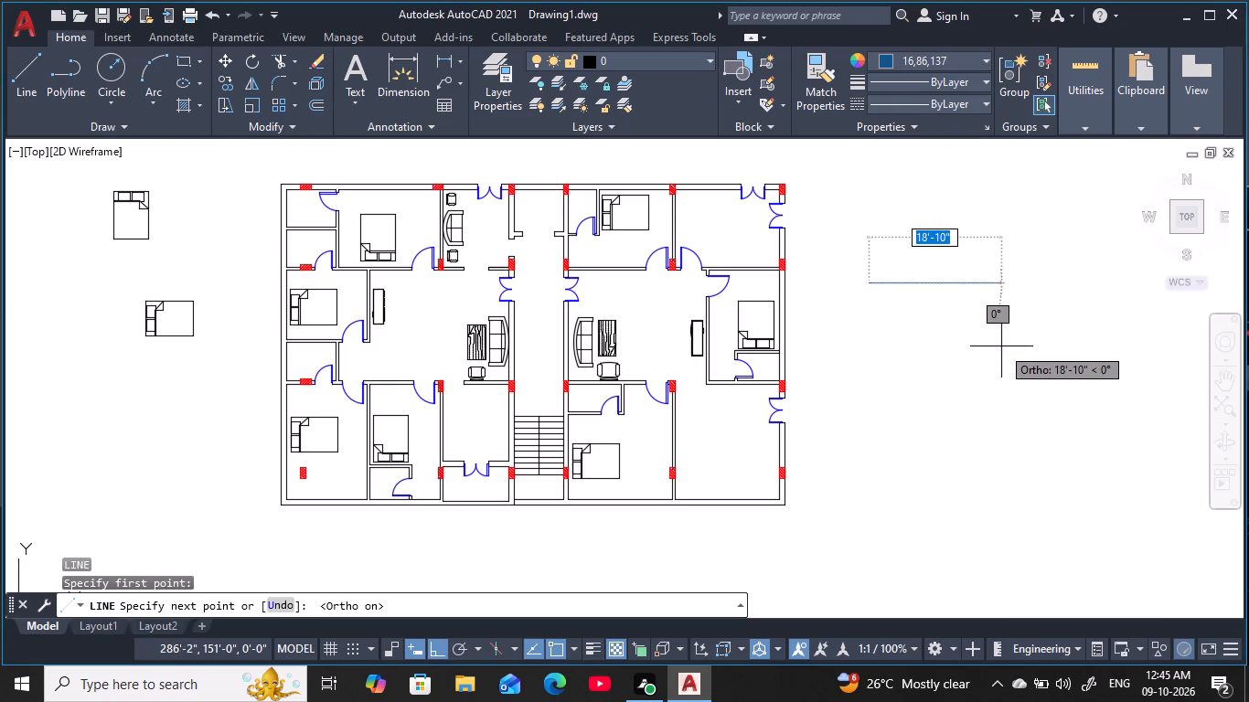
pyautogui.write("4'")
pyautogui.press('space')
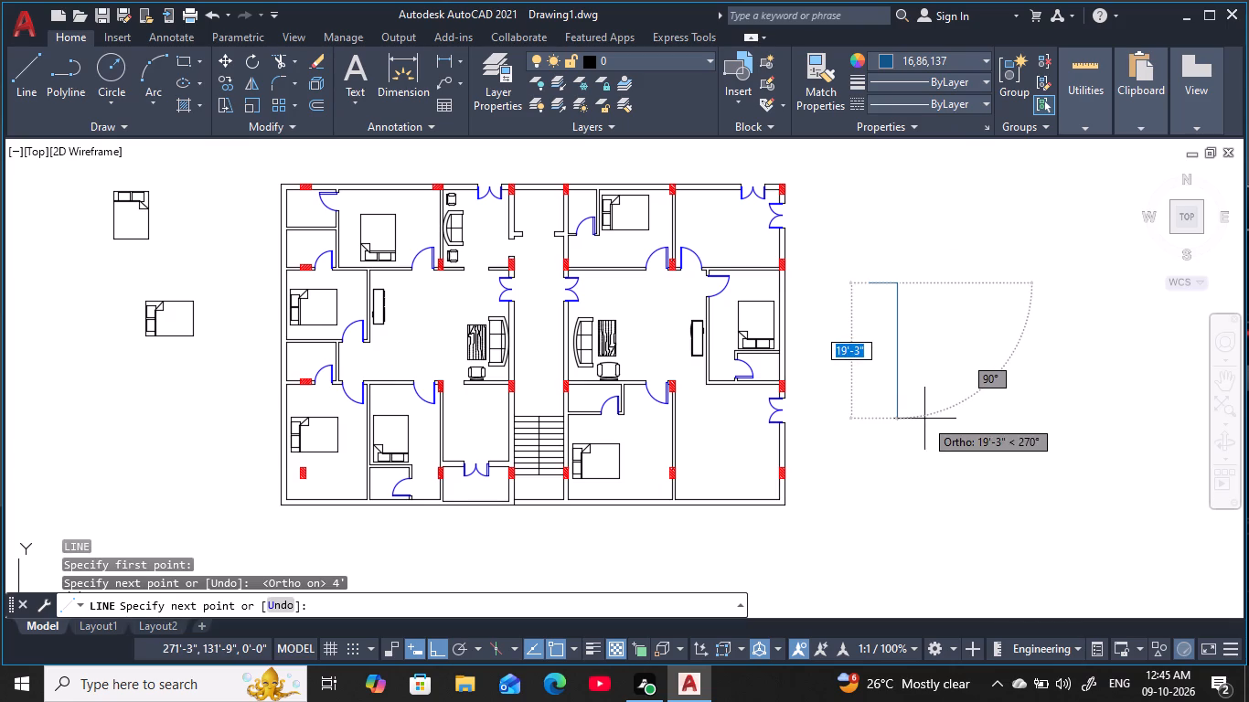
pyautogui.press('9')
pyautogui.press('space')
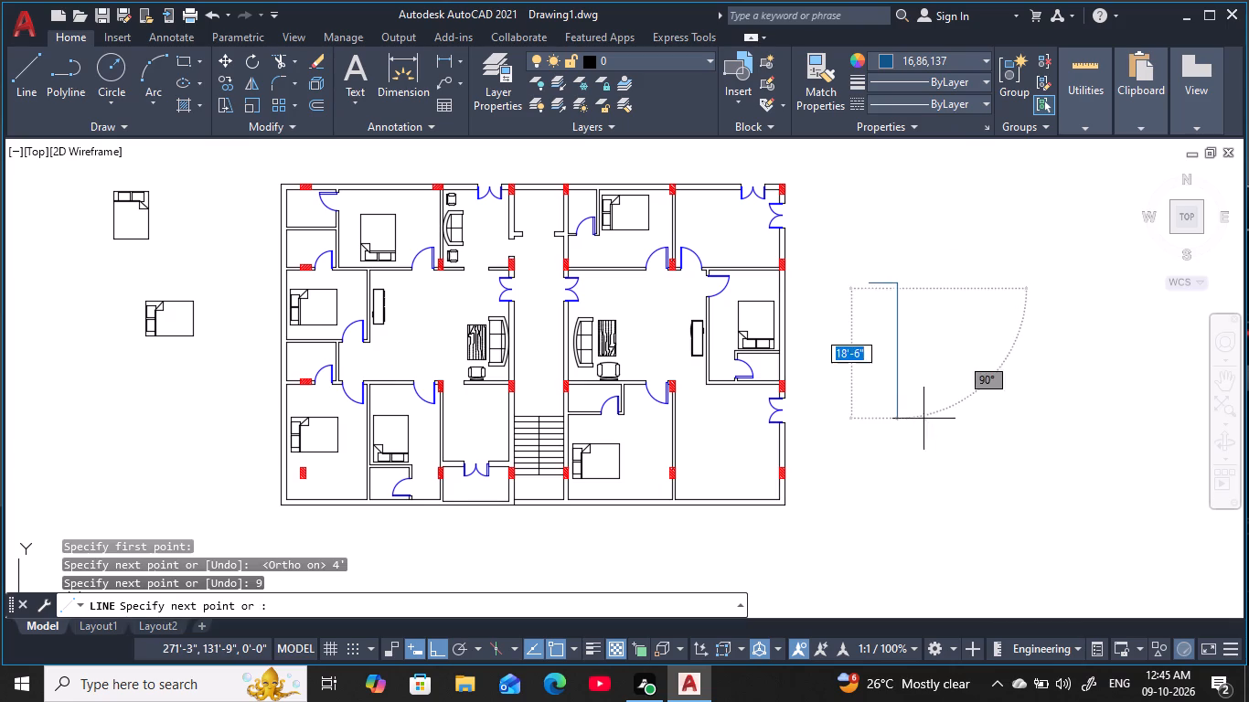
pyautogui.press('4')
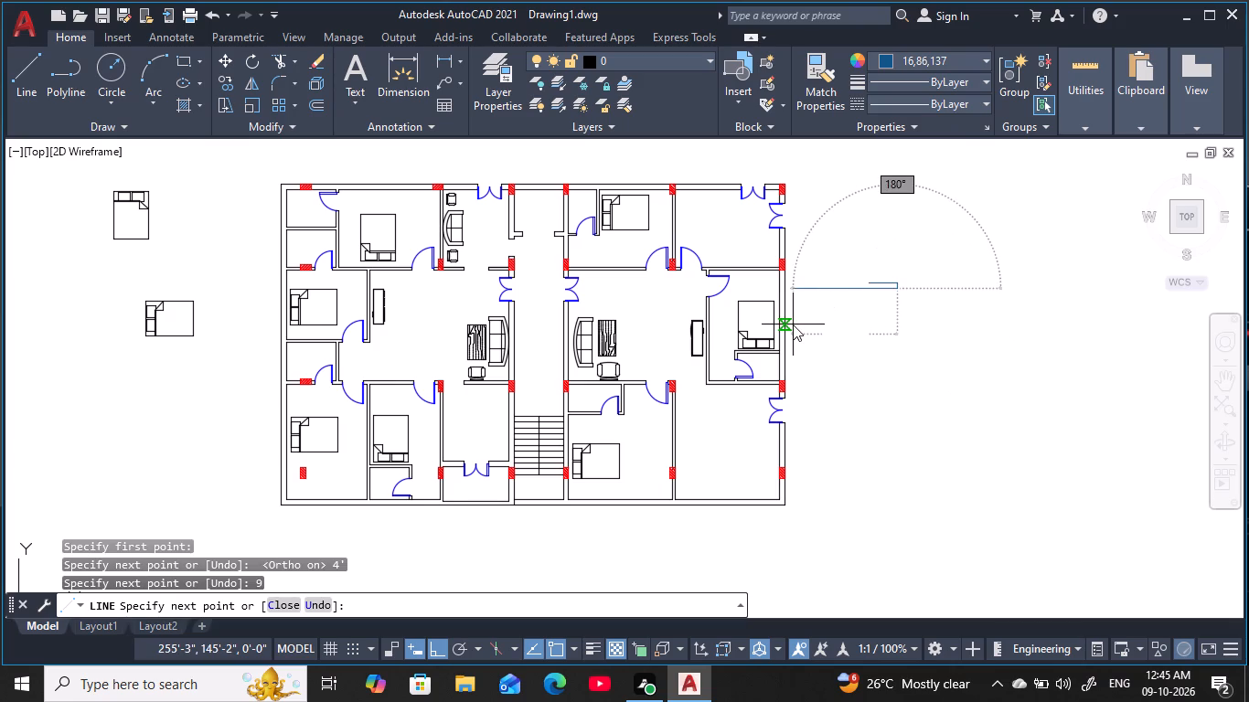
pyautogui.press('space')
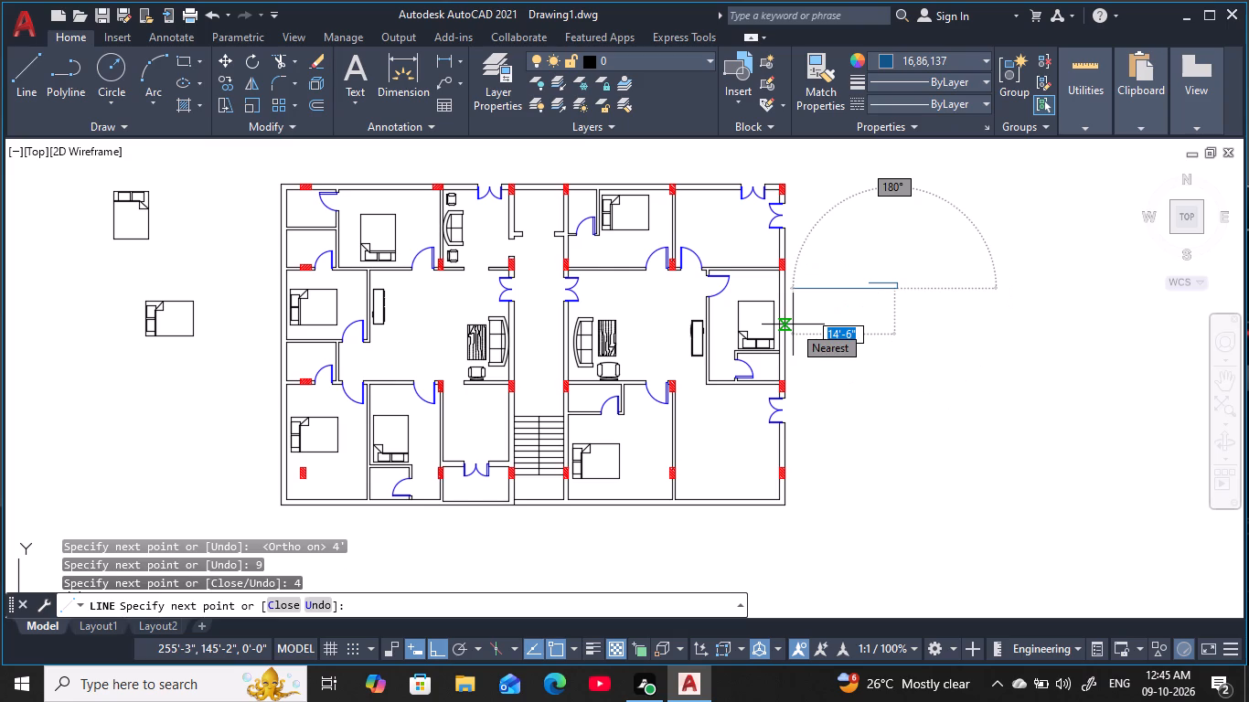
pyautogui.press('BackSpace')
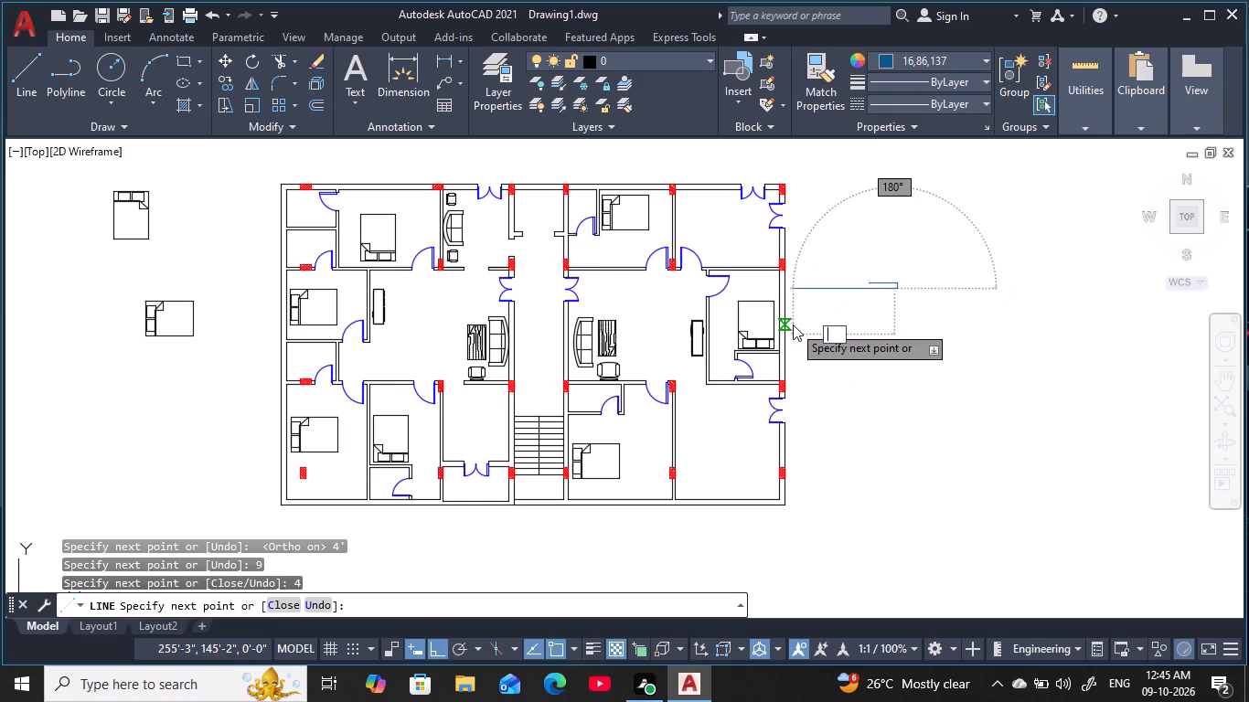
pyautogui.write("4'")
pyautogui.press('space')
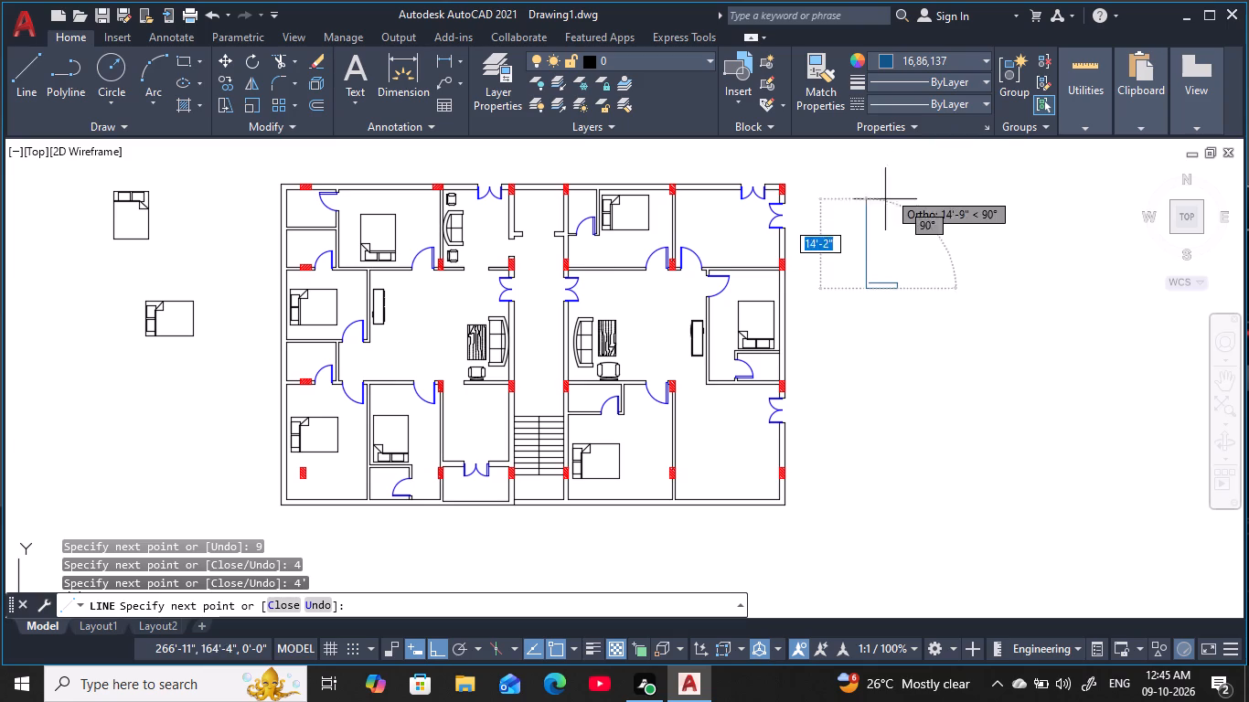
pyautogui.press('Escape')
pyautogui.press('Escape')
pyautogui.press('Escape')
pyautogui.press('Escape')
pyautogui.press('Escape')
pyautogui.press('Escape')
pyautogui.press('Escape')
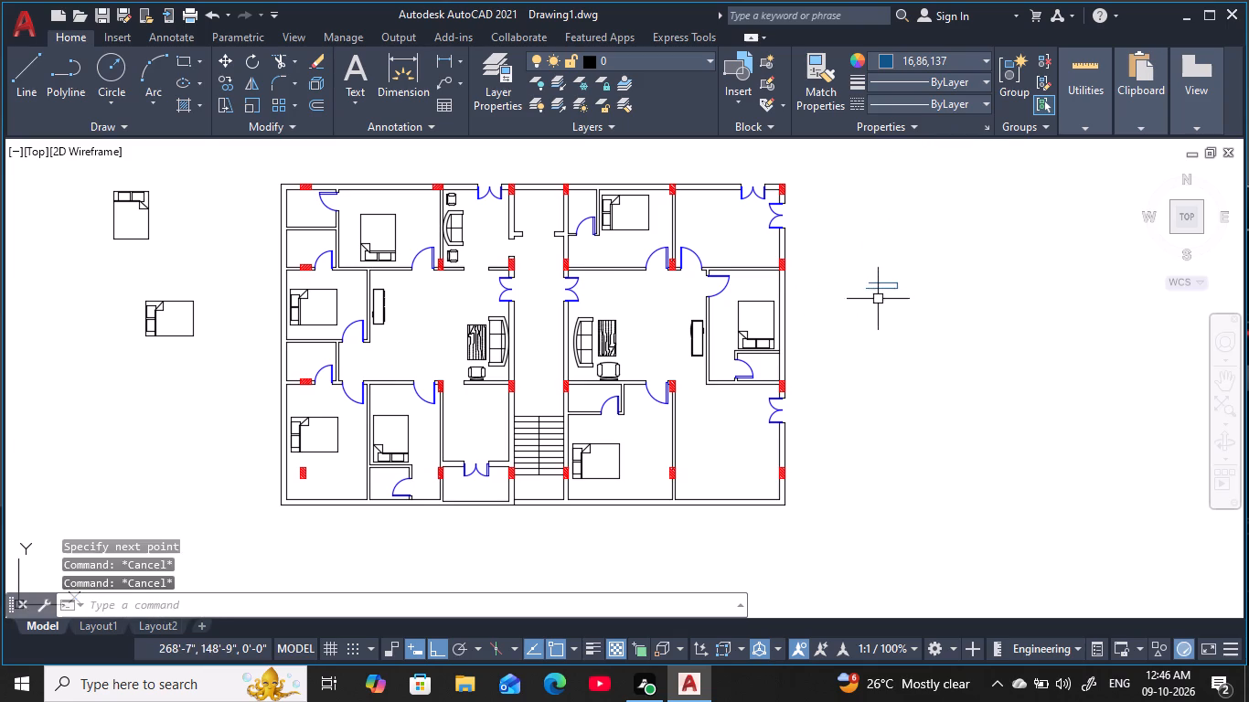
pyautogui.press('Escape')
# Draw a vertical 9" line from the top line's open end down to the bottom line to close the outline.
pyautogui.scroll(4, 878, 299)
pyautogui.moveTo(882, 301); pyautogui.dragTo(854, 469, button='middle')
pyautogui.press('Escape')
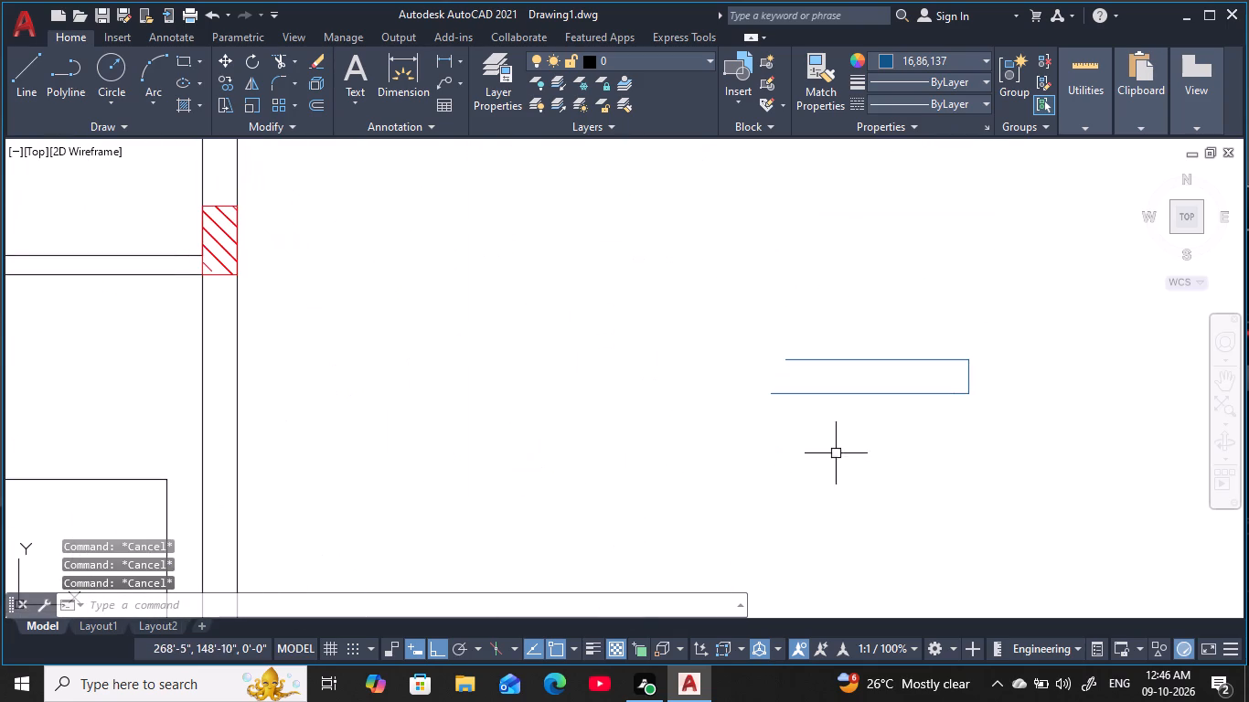
pyautogui.press('Escape')
pyautogui.press('Escape')
pyautogui.write('L')
pyautogui.press('space')
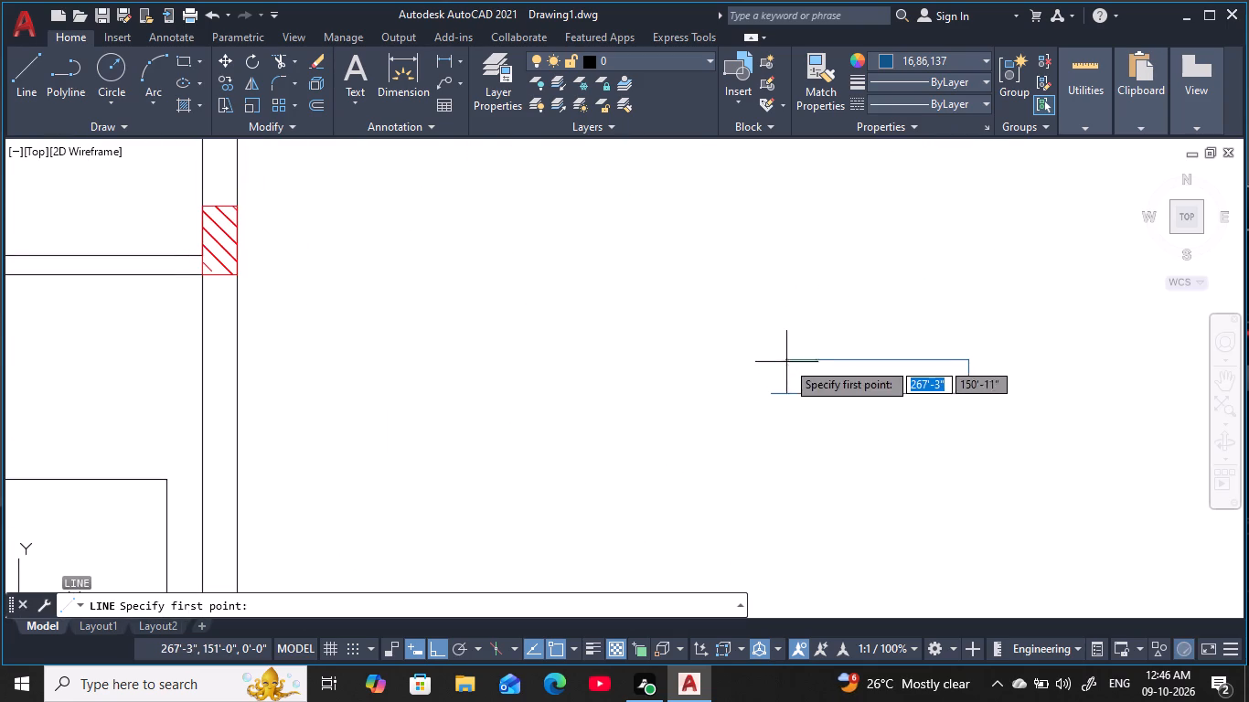
pyautogui.click(788, 361)
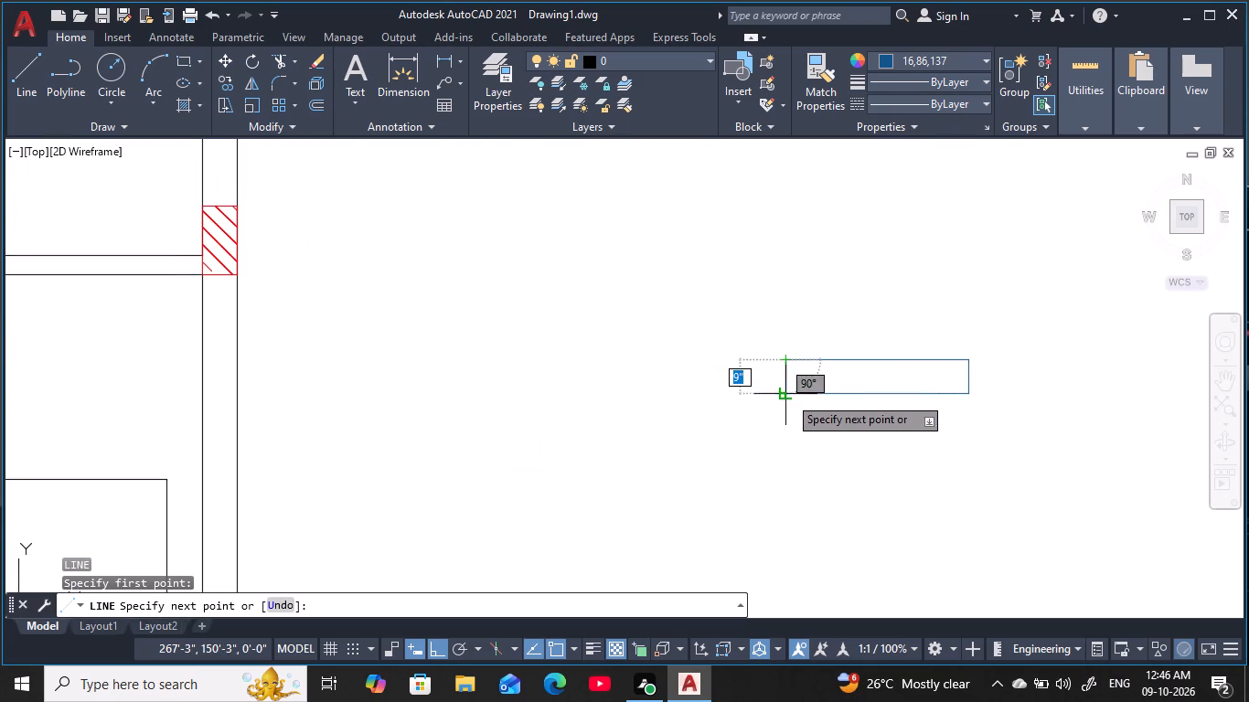
pyautogui.click(788, 396)
pyautogui.press('Escape')
pyautogui.press('Escape')
pyautogui.press('Escape')
pyautogui.press('Escape')
pyautogui.press('Escape')
pyautogui.press('Escape')
pyautogui.press('Escape')
pyautogui.press('Escape')
pyautogui.press('Escape')
pyautogui.press('Escape')
pyautogui.press('Escape')
pyautogui.press('Escape')
pyautogui.press('Escape')
pyautogui.press('Escape')
pyautogui.press('Escape')
pyautogui.press('Escape')
pyautogui.press('Escape')
pyautogui.press('Escape')
# Trim off the bottom line's overhang beyond the closing line to leave a clean rectangle.
pyautogui.press('t')
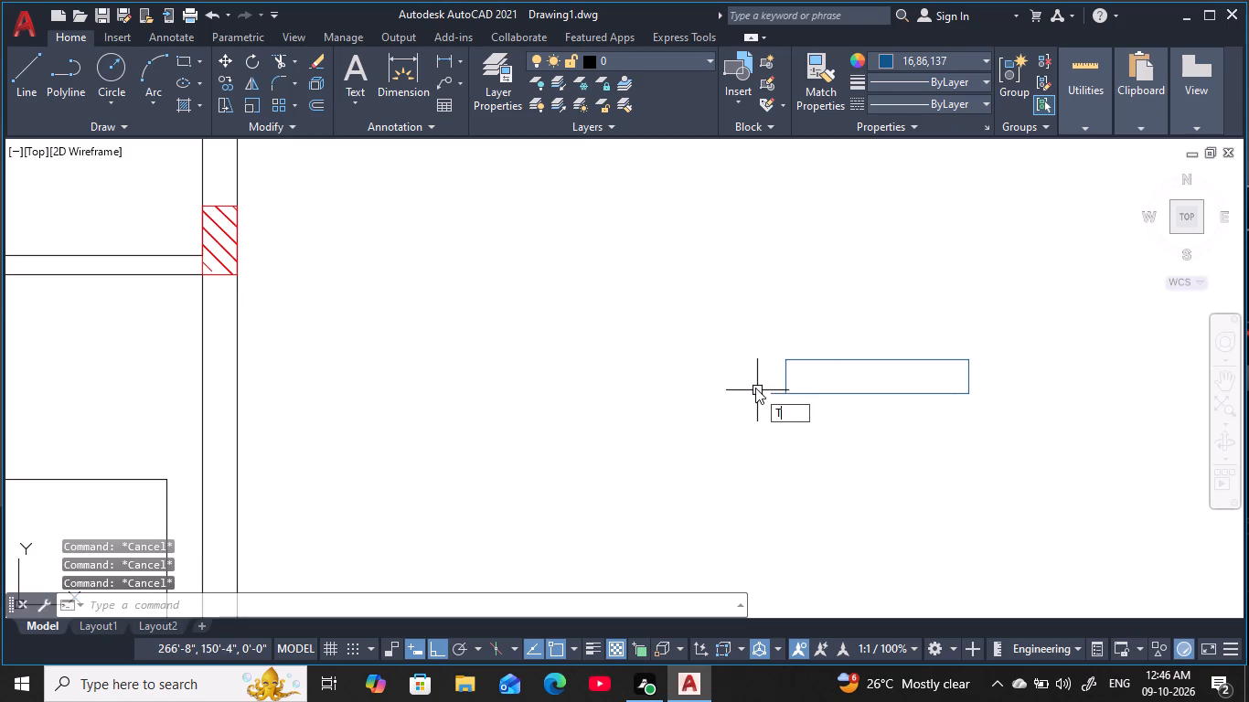
pyautogui.press('r')
pyautogui.press('space')
pyautogui.click(773, 376)
pyautogui.click(773, 430)
pyautogui.scroll(-2, 773, 430)
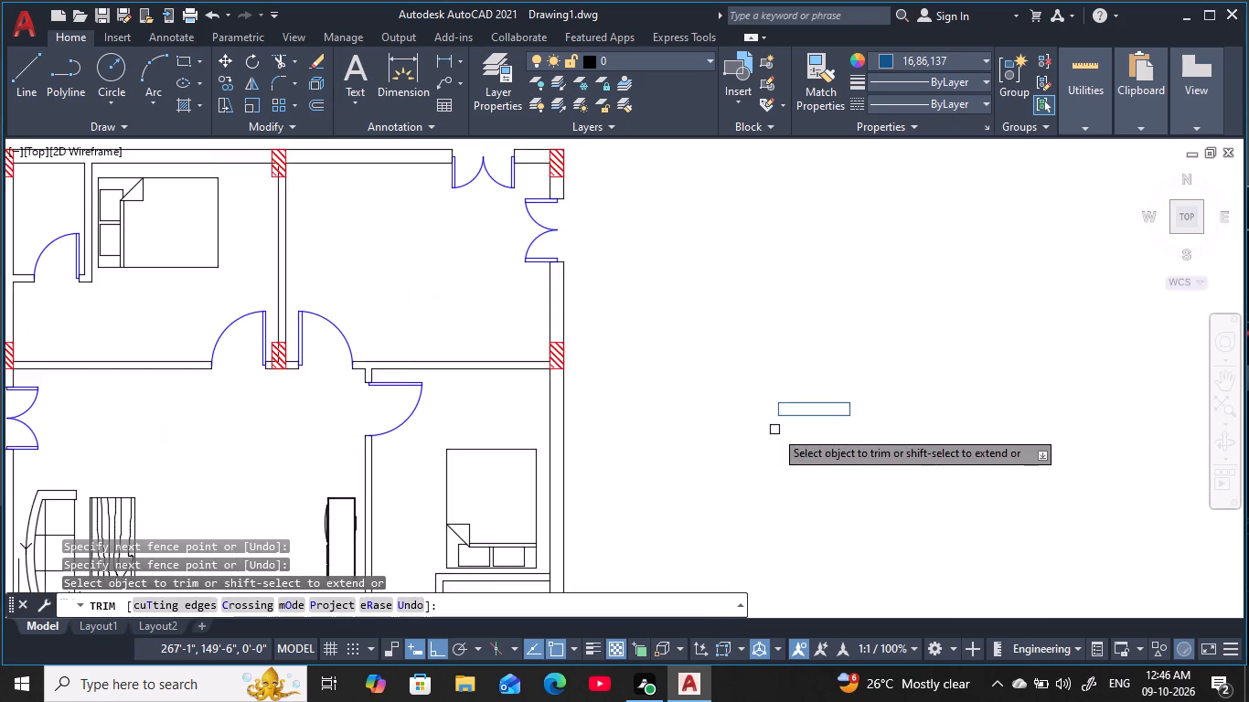
pyautogui.moveTo(775, 430); pyautogui.dragTo(821, 392, button='middle')
pyautogui.press('Escape')
pyautogui.scroll(3, 853, 364)
pyautogui.moveTo(854, 364); pyautogui.dragTo(764, 282, button='middle')
pyautogui.press('Escape')
pyautogui.press('Escape')
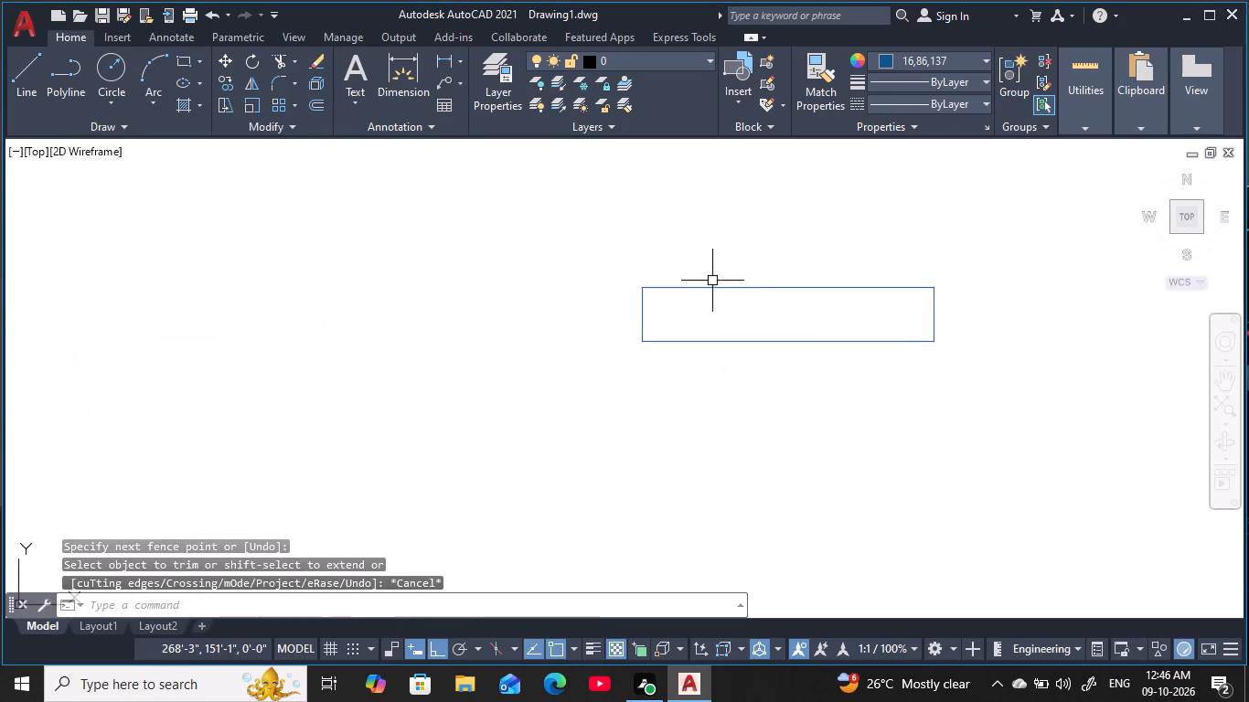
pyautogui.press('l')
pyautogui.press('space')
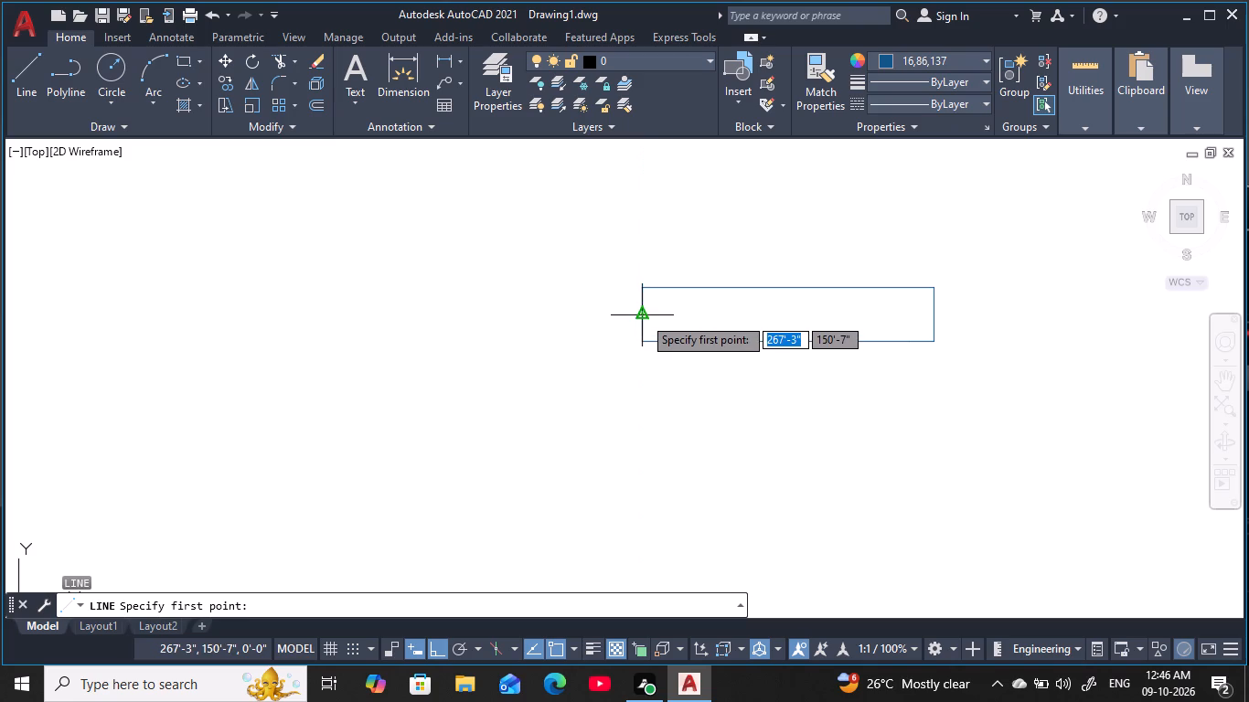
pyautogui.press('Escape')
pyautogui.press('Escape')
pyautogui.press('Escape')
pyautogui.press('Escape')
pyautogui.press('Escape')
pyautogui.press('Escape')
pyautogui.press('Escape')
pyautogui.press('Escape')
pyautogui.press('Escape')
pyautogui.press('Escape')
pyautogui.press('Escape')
# Draw a horizontal centre line in colour 242,113,114 between the midpoints of the rectangle's two short sides.
pyautogui.click(959, 62)
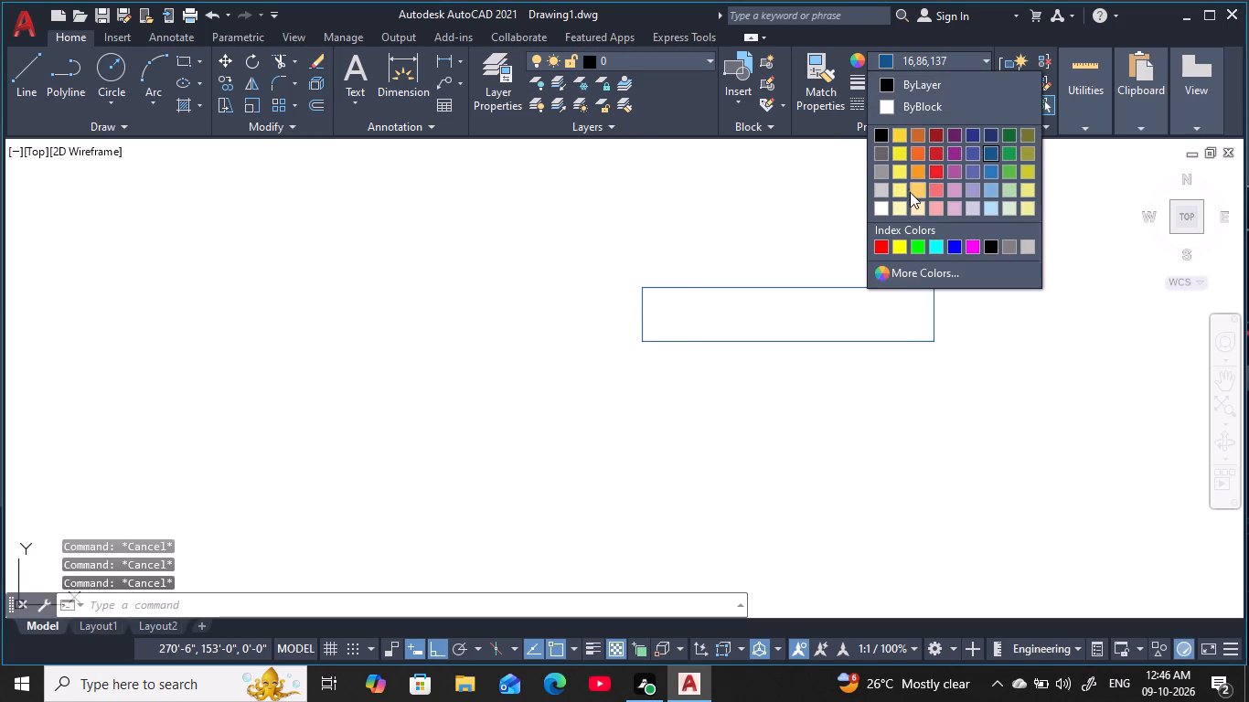
pyautogui.click(936, 191)
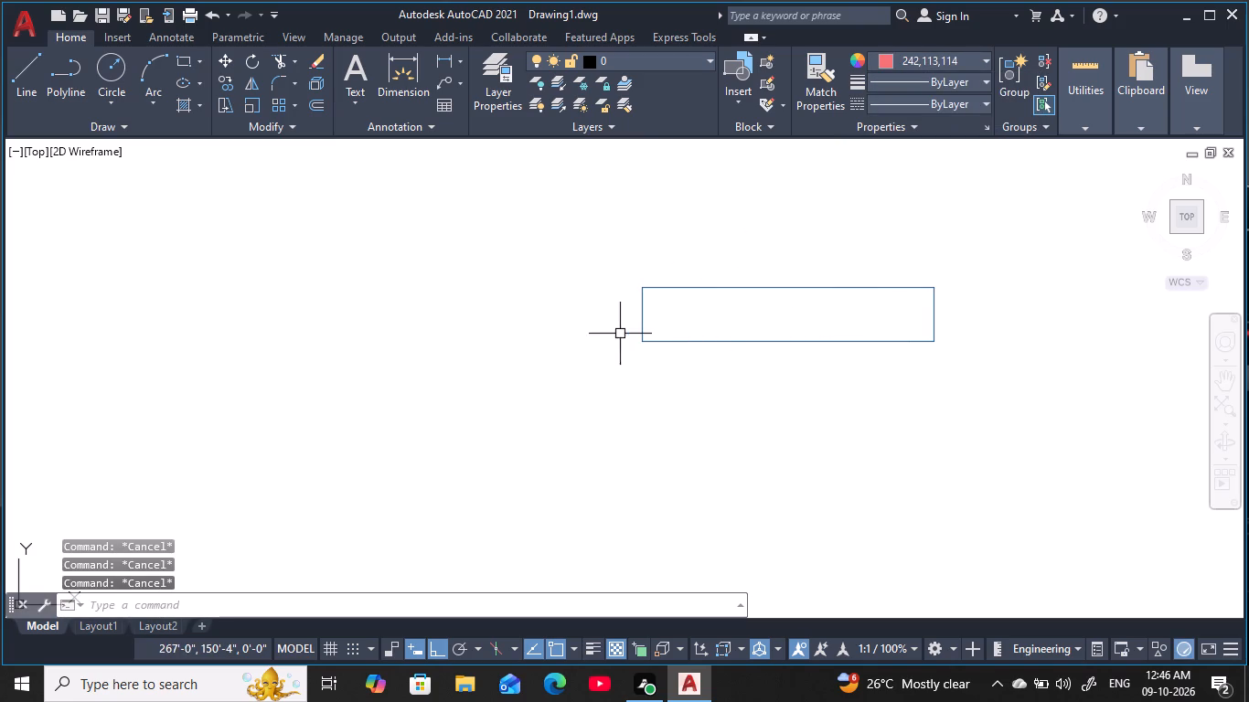
pyautogui.press('space')
pyautogui.click(650, 318)
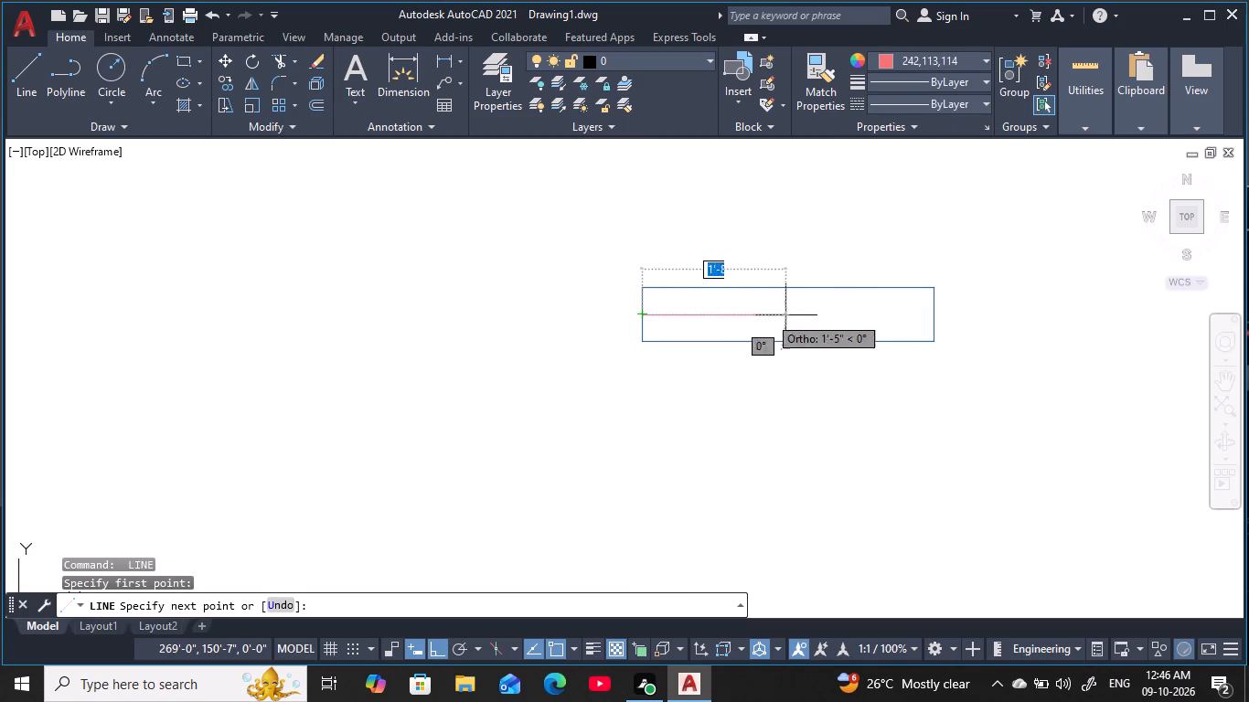
pyautogui.click(932, 316)
pyautogui.press('Escape')
pyautogui.press('Escape')
pyautogui.press('Escape')
pyautogui.press('Escape')
pyautogui.press('Escape')
pyautogui.press('Escape')
pyautogui.press('Escape')
pyautogui.press('Escape')
pyautogui.press('Escape')
pyautogui.press('Escape')
pyautogui.press('Escape')
pyautogui.press('Escape')
pyautogui.press('Escape')
pyautogui.press('Escape')
pyautogui.press('Escape')
pyautogui.press('Escape')
pyautogui.press('Escape')
pyautogui.press('Escape')
pyautogui.press('Escape')
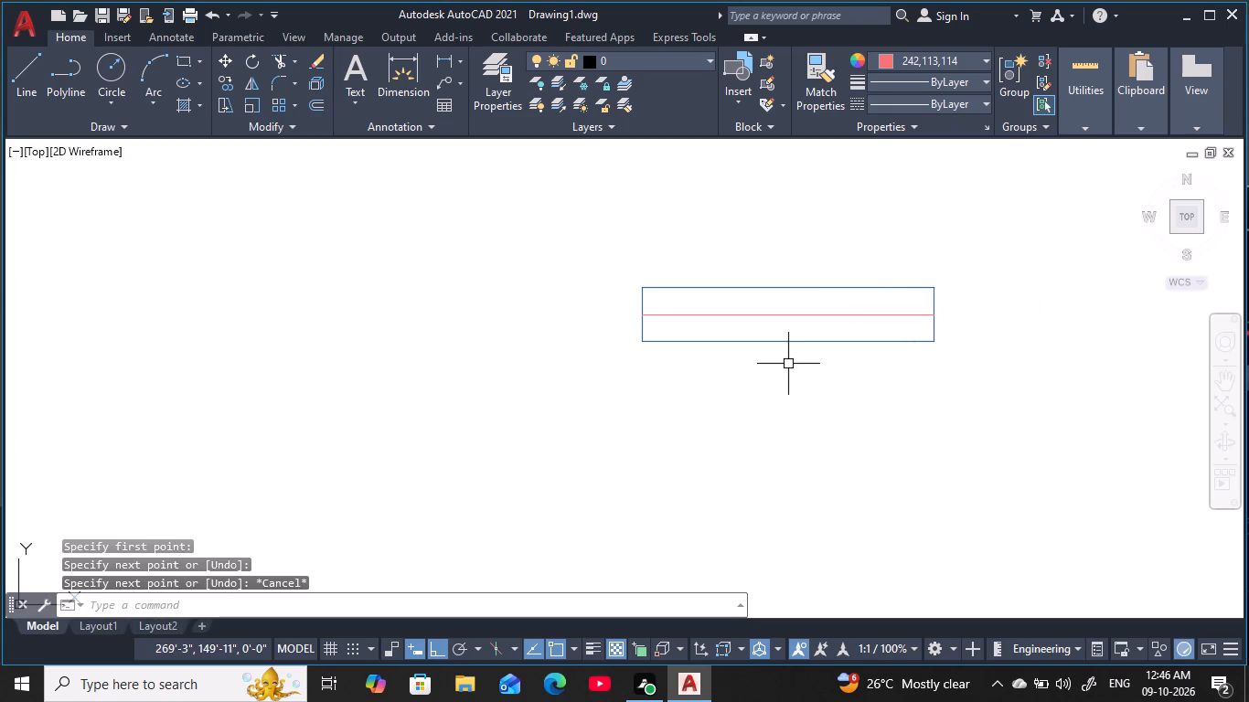
# Offset the centre line 1.5" upwards and 1.5" downwards inside the rectangle.
pyautogui.press('o')
pyautogui.press('space')
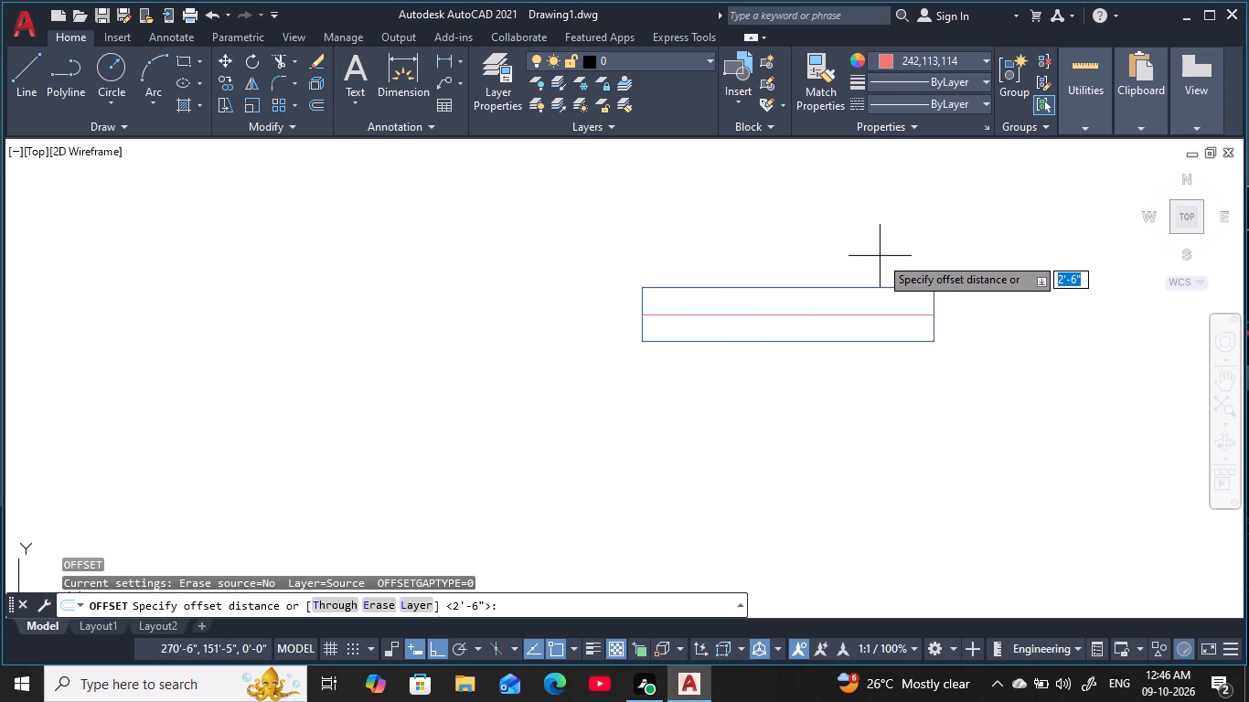
pyautogui.press('1')
pyautogui.press('.')
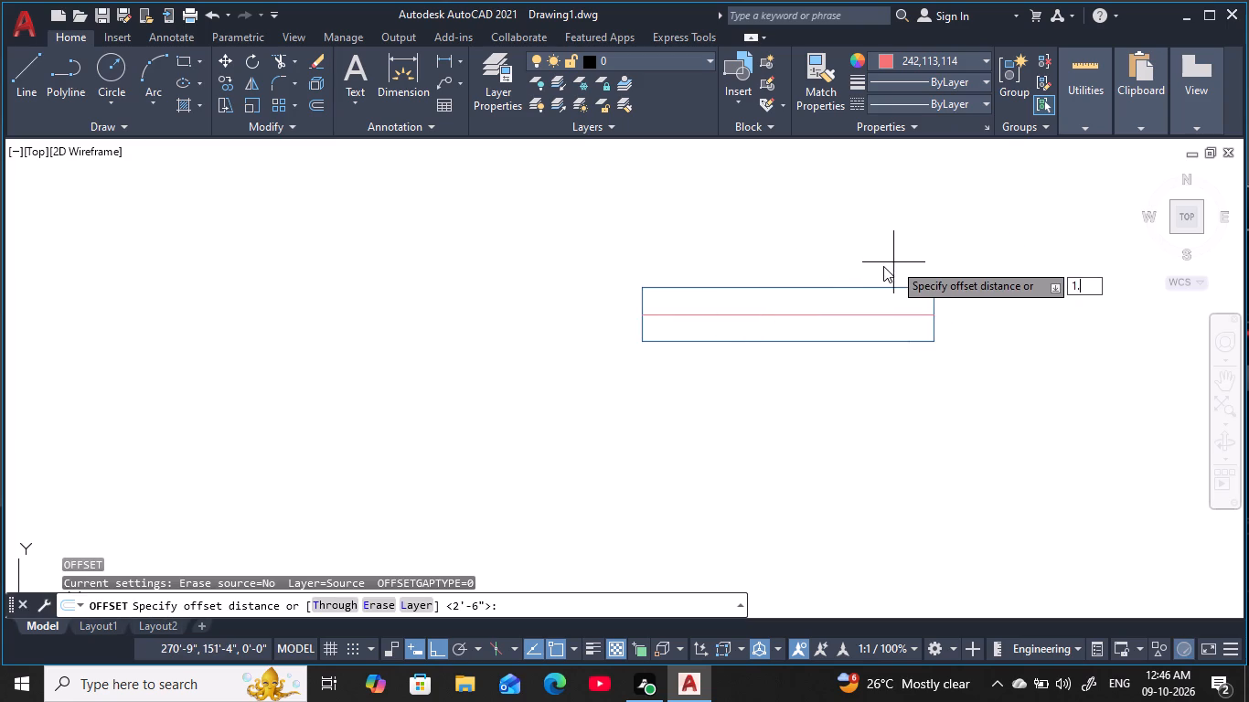
pyautogui.press('5')
pyautogui.press('space')
pyautogui.click(892, 314)
pyautogui.click(882, 294)
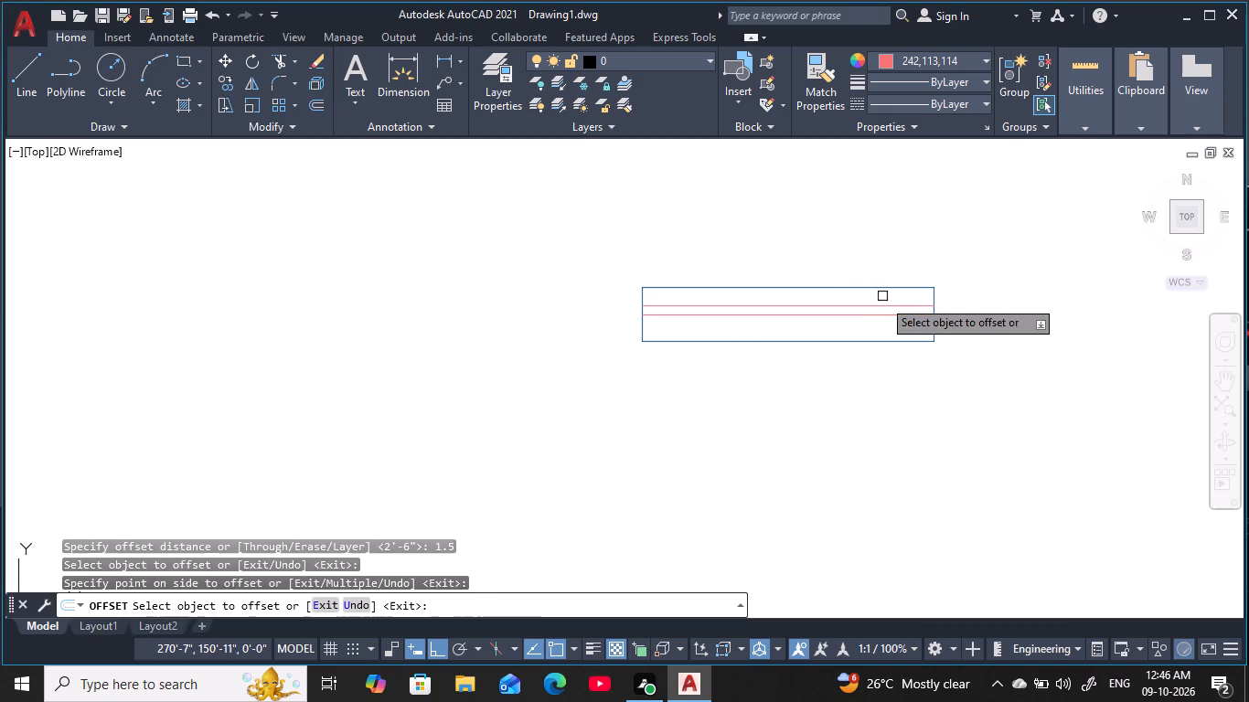
pyautogui.click(884, 321)
pyautogui.click(881, 316)
pyautogui.click(873, 388)
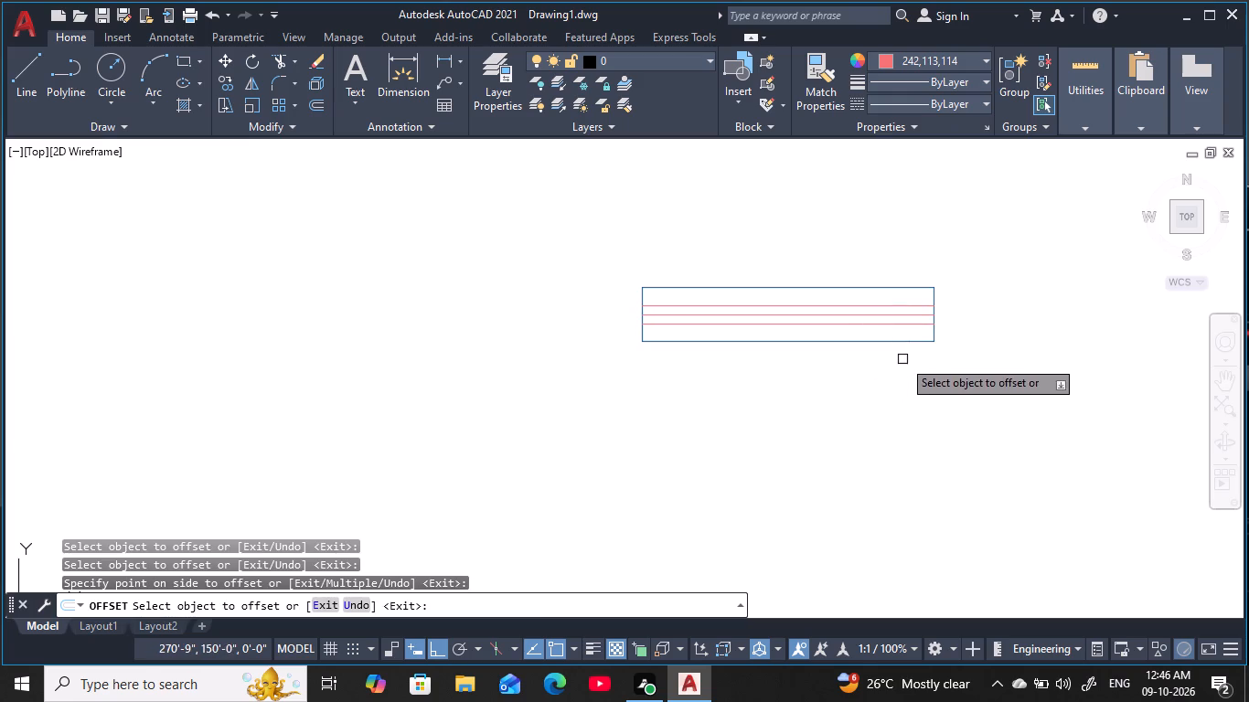
pyautogui.press('Escape')
pyautogui.press('Escape')
pyautogui.press('Escape')
pyautogui.press('Escape')
pyautogui.press('Escape')
pyautogui.press('Escape')
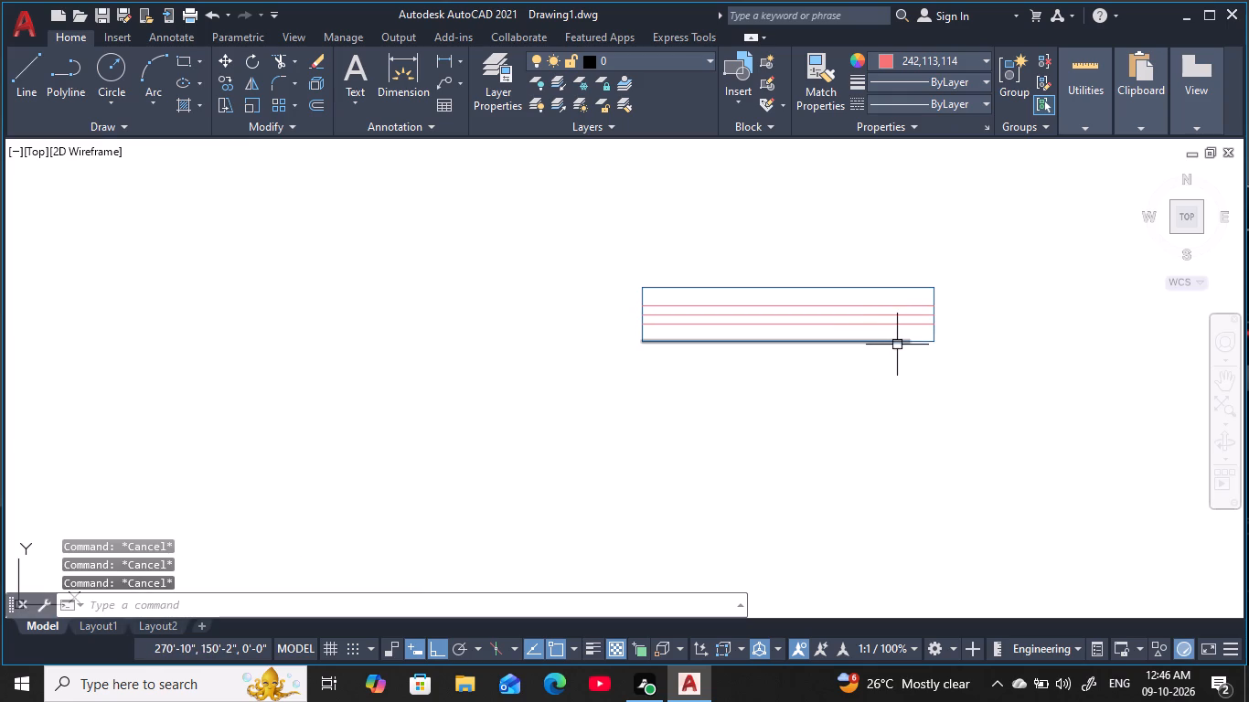
# Match the properties of a coloured inner line onto the two short sides of the window rectangle.
pyautogui.press('m')
pyautogui.write('A')
pyautogui.press('space')
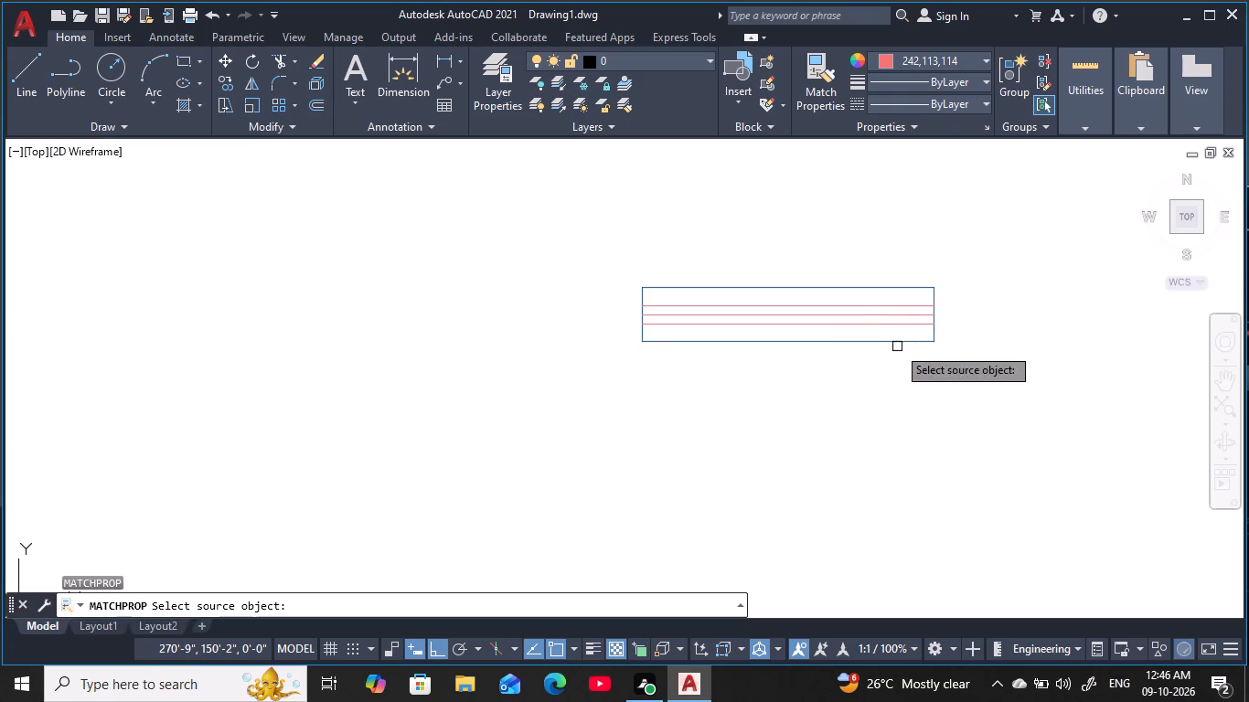
pyautogui.click(680, 306)
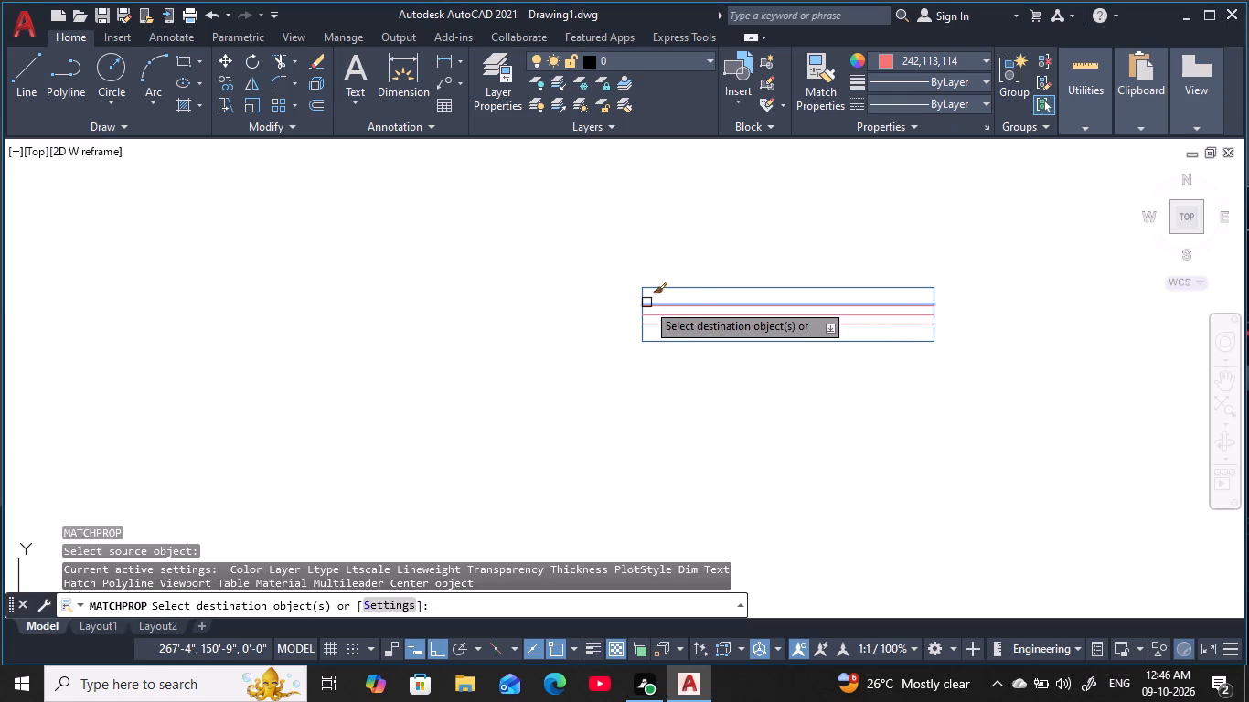
pyautogui.click(641, 299)
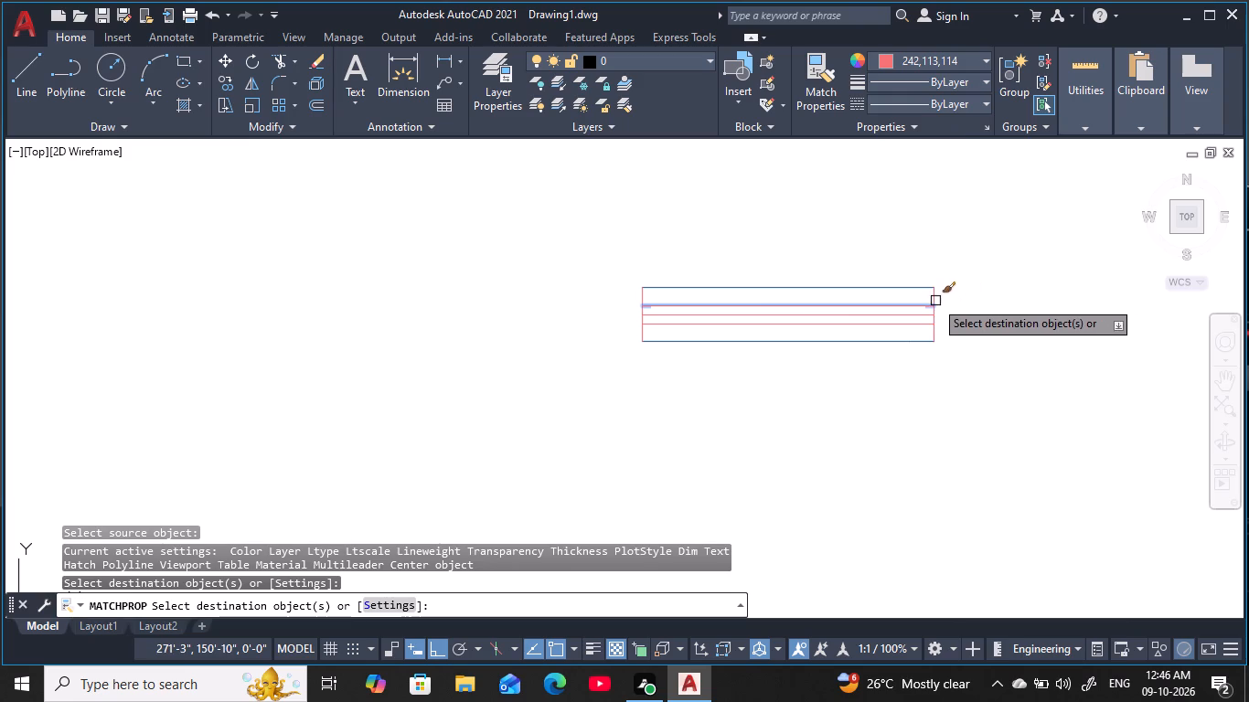
pyautogui.click(934, 300)
pyautogui.scroll(-2, 915, 373)
pyautogui.moveTo(914, 374); pyautogui.dragTo(922, 360, button='middle')
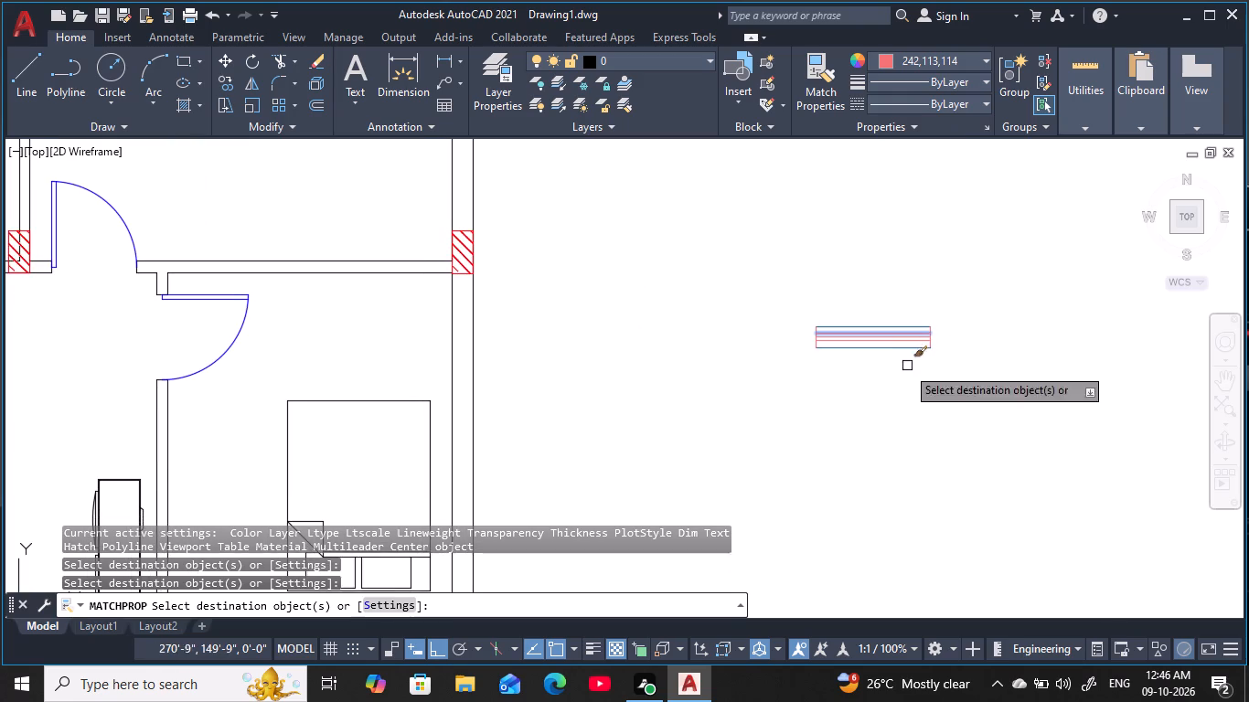
pyautogui.press('Escape')
pyautogui.press('Escape')
pyautogui.press('Escape')
pyautogui.press('Escape')
pyautogui.press('Escape')
pyautogui.press('Escape')
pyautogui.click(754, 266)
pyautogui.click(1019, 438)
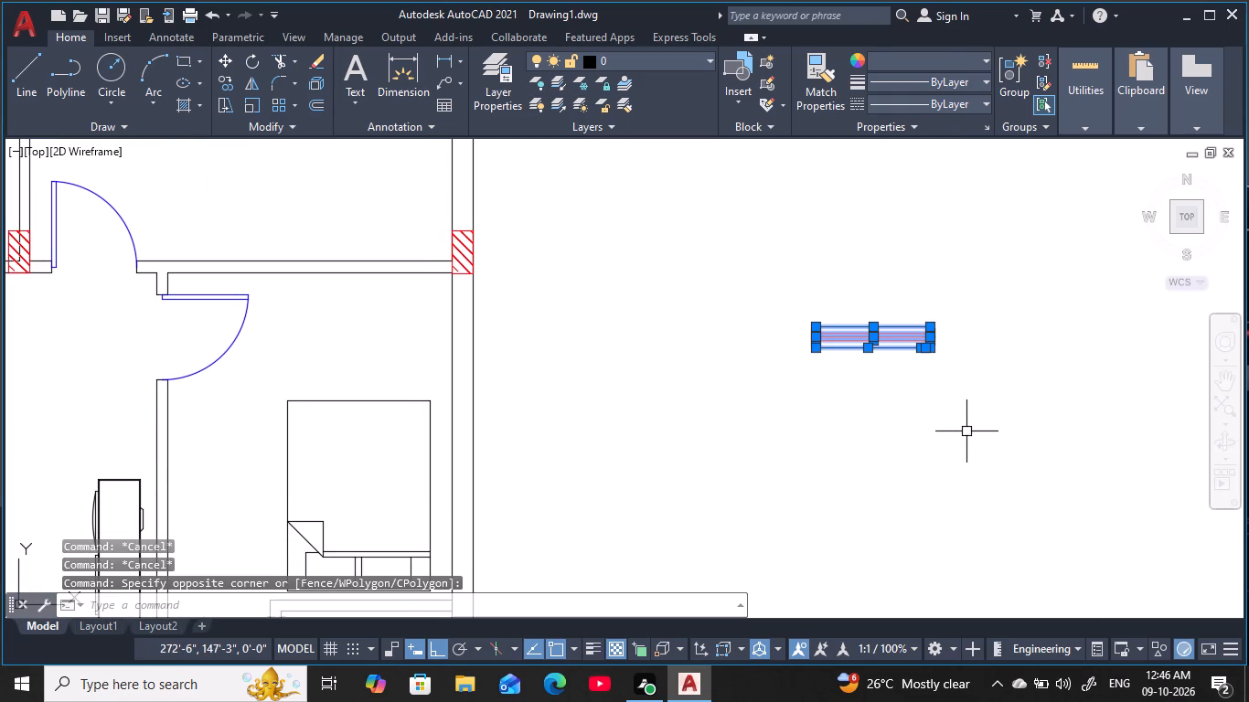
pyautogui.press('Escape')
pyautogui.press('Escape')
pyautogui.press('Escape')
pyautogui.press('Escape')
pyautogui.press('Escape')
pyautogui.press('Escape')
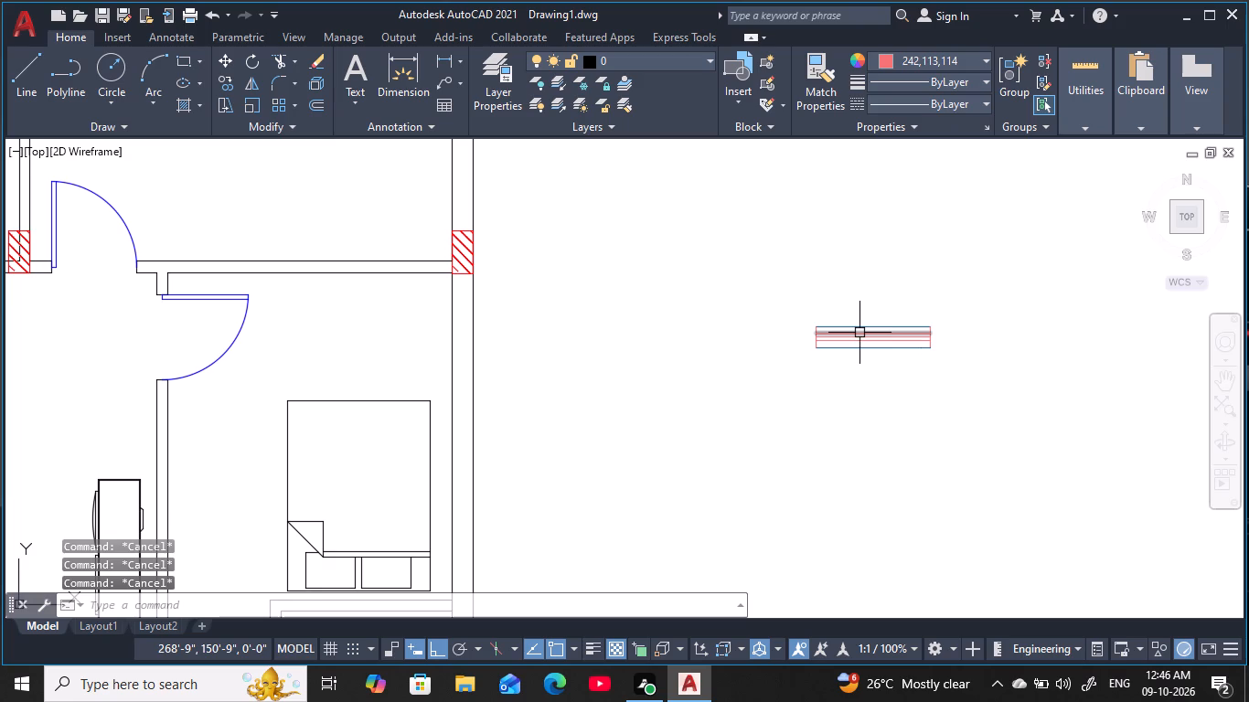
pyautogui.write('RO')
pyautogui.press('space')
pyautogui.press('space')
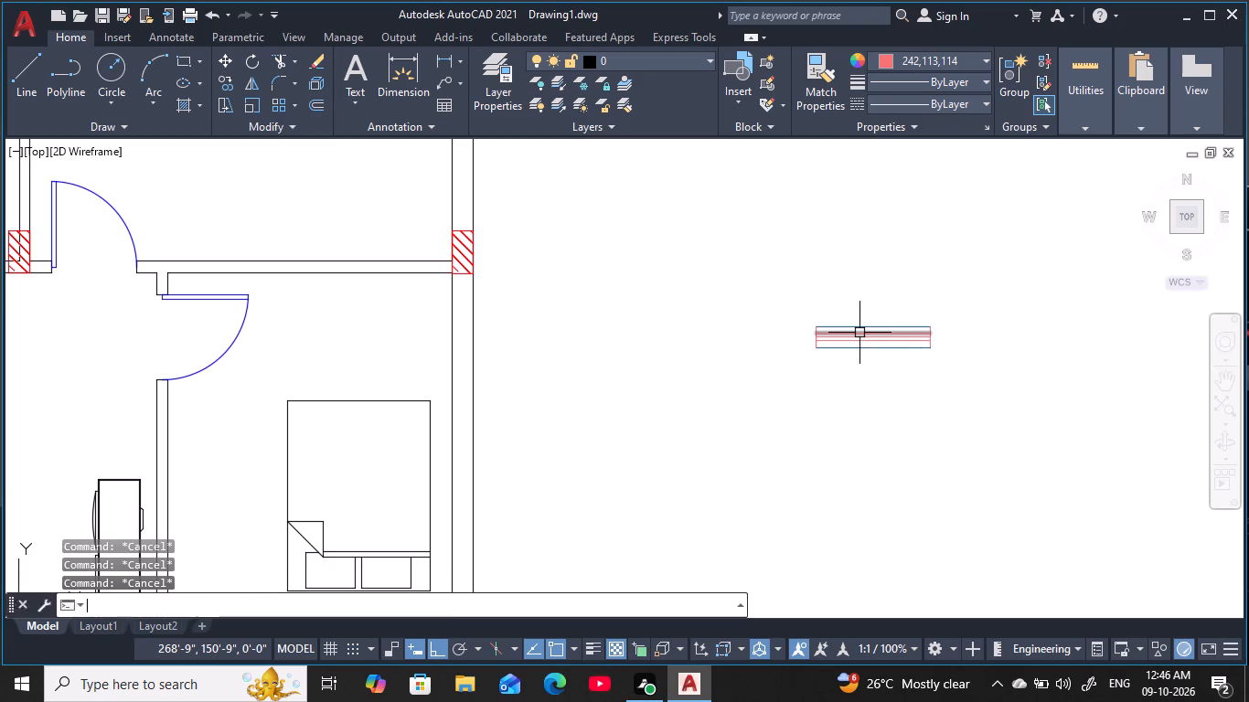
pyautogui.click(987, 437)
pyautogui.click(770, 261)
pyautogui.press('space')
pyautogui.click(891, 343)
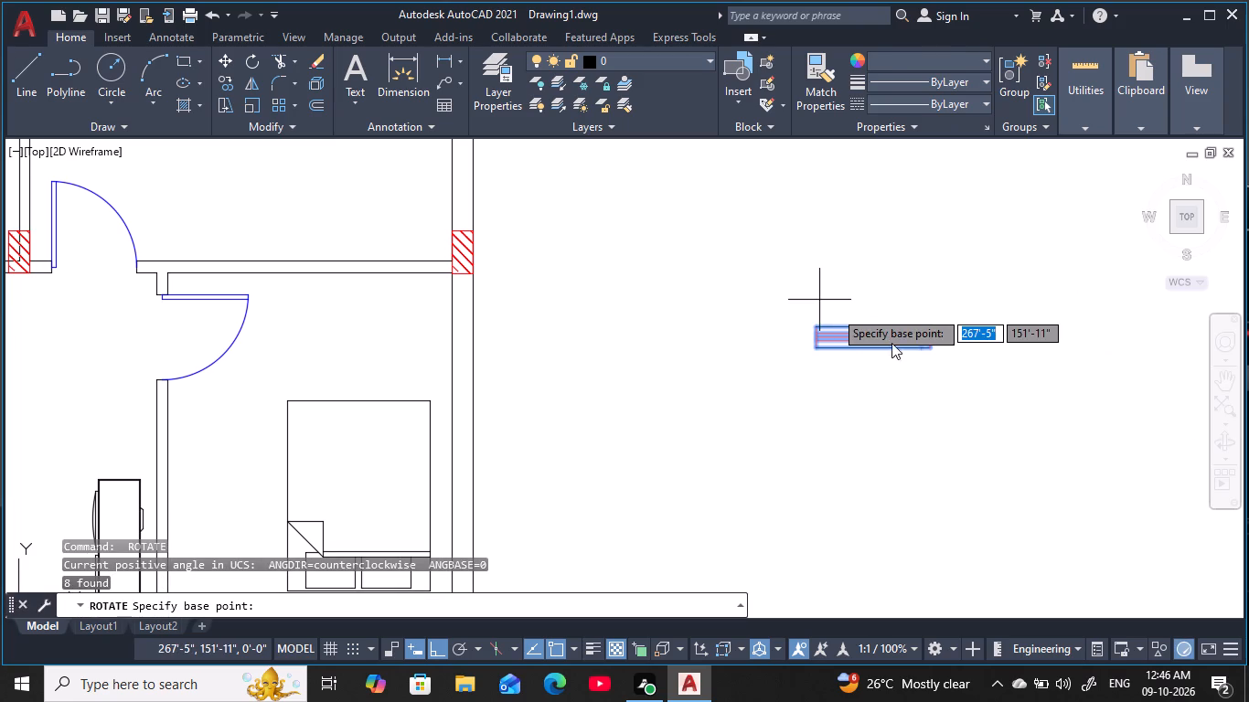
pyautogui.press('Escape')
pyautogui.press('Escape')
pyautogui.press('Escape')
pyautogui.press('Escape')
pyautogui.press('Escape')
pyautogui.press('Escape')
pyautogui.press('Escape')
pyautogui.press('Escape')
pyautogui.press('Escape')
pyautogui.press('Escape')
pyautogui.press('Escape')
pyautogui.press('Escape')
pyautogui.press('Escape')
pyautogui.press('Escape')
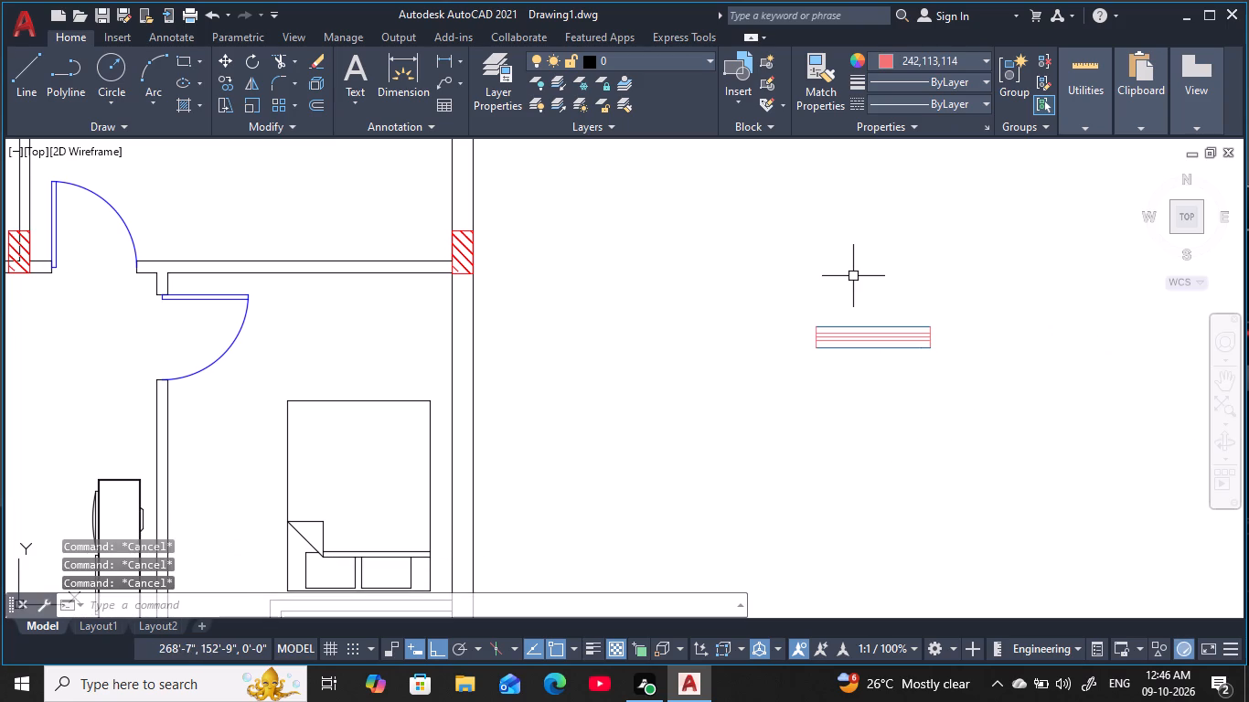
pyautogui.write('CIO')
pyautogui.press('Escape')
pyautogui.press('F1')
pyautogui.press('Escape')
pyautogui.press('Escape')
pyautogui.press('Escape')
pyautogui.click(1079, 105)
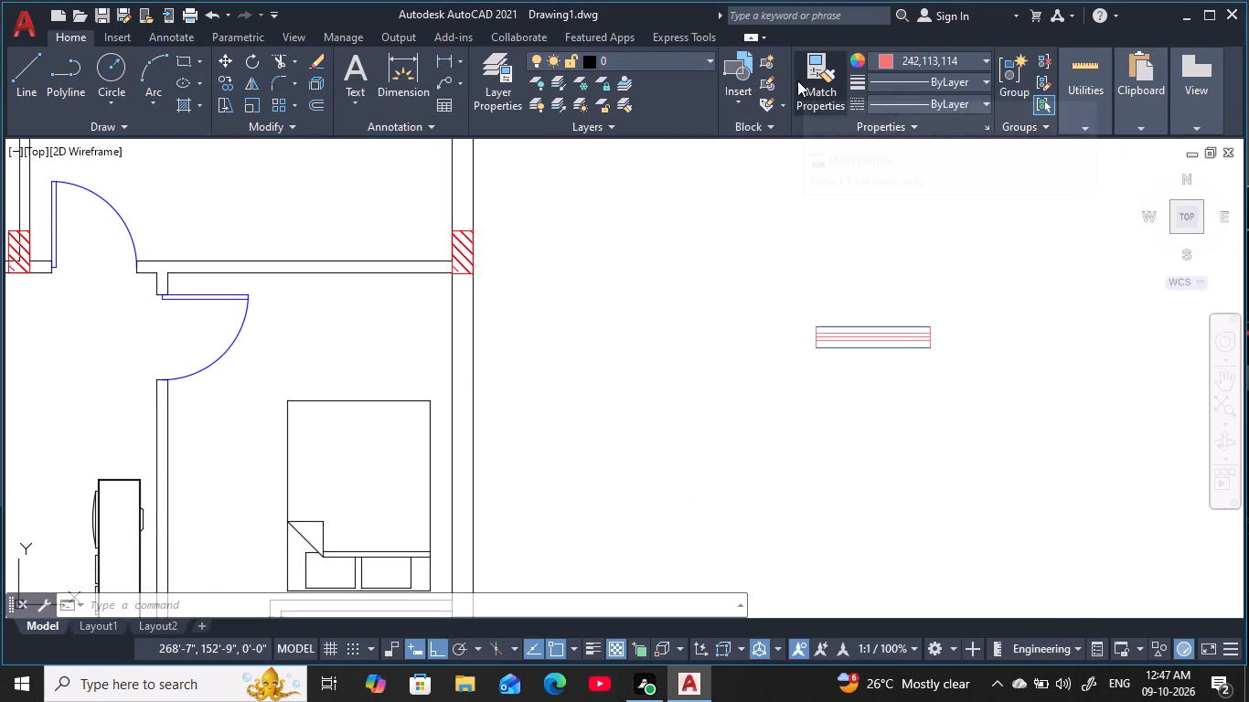
# Rotate the whole window symbol 90° about a point on its long edge so it stands vertically.
pyautogui.press('c')
pyautogui.press('o')
pyautogui.press('space')
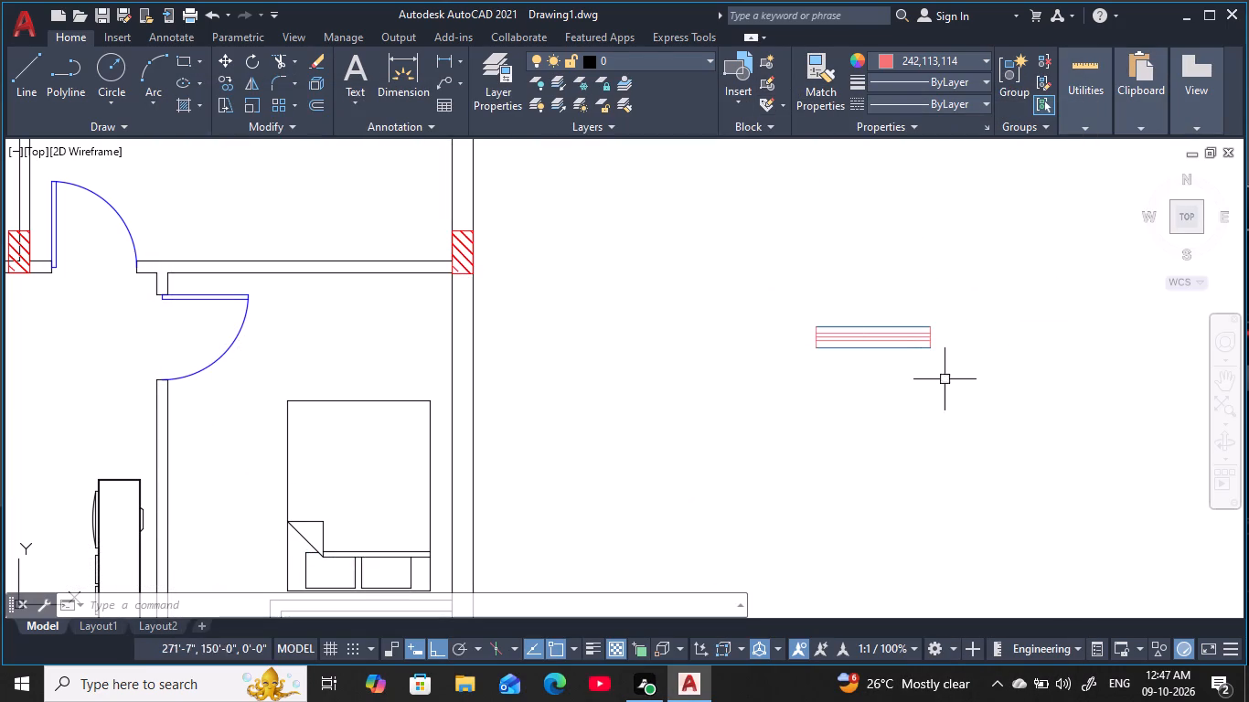
pyautogui.click(977, 435)
pyautogui.click(731, 257)
pyautogui.press('space')
pyautogui.click(889, 351)
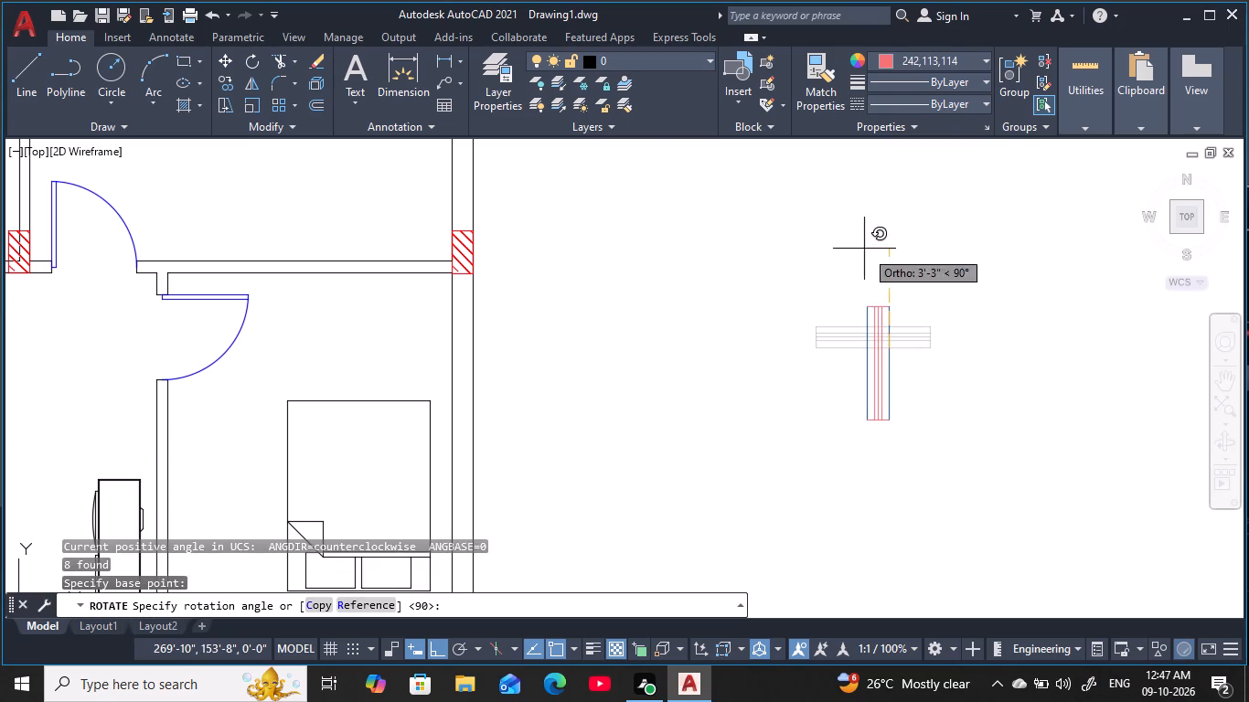
pyautogui.click(863, 246)
pyautogui.press('Escape')
pyautogui.press('Escape')
pyautogui.press('Escape')
pyautogui.press('Escape')
# Copy the vertical window symbol about 7' horizontally towards the floor plan.
pyautogui.click(974, 502)
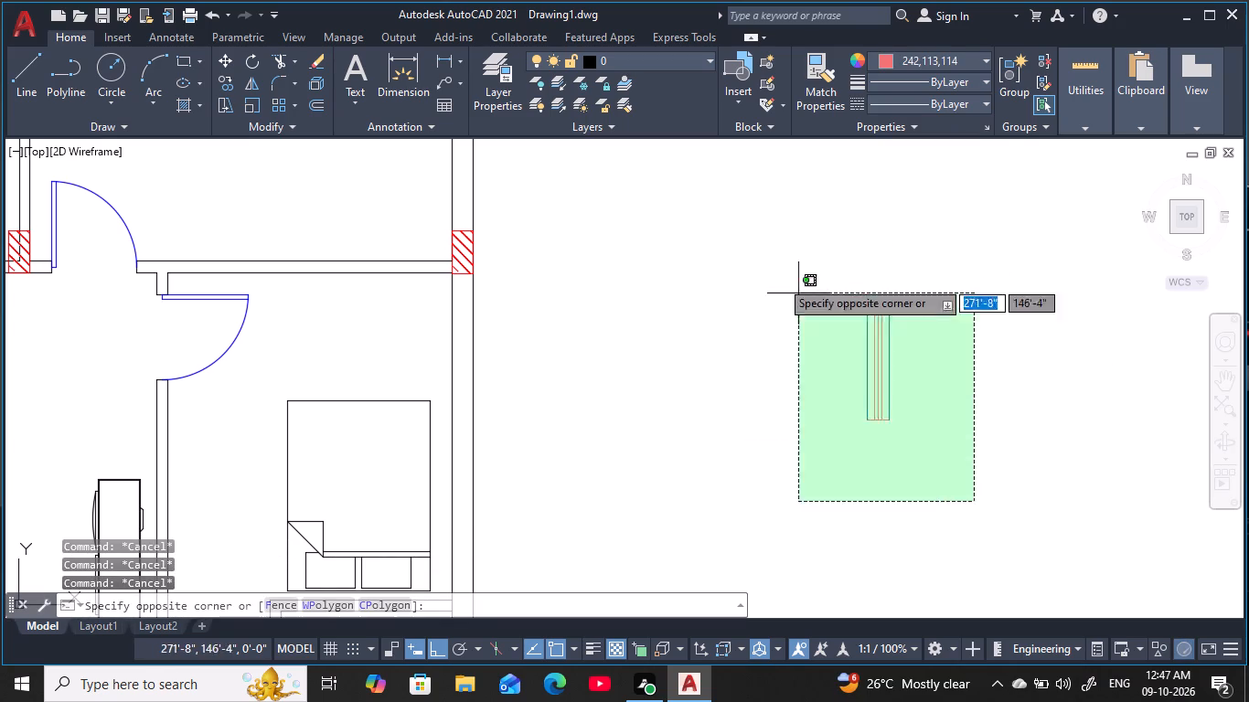
pyautogui.click(739, 228)
pyautogui.write('CO')
pyautogui.press('space')
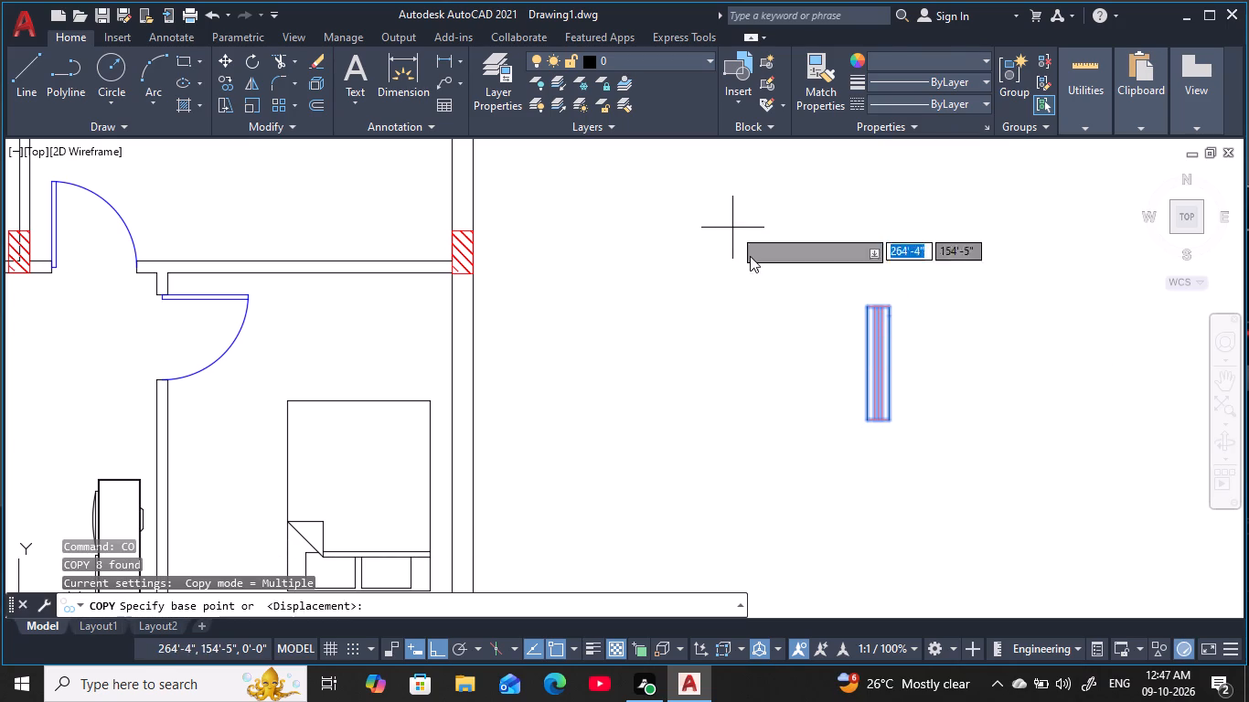
pyautogui.click(853, 366)
pyautogui.click(899, 377)
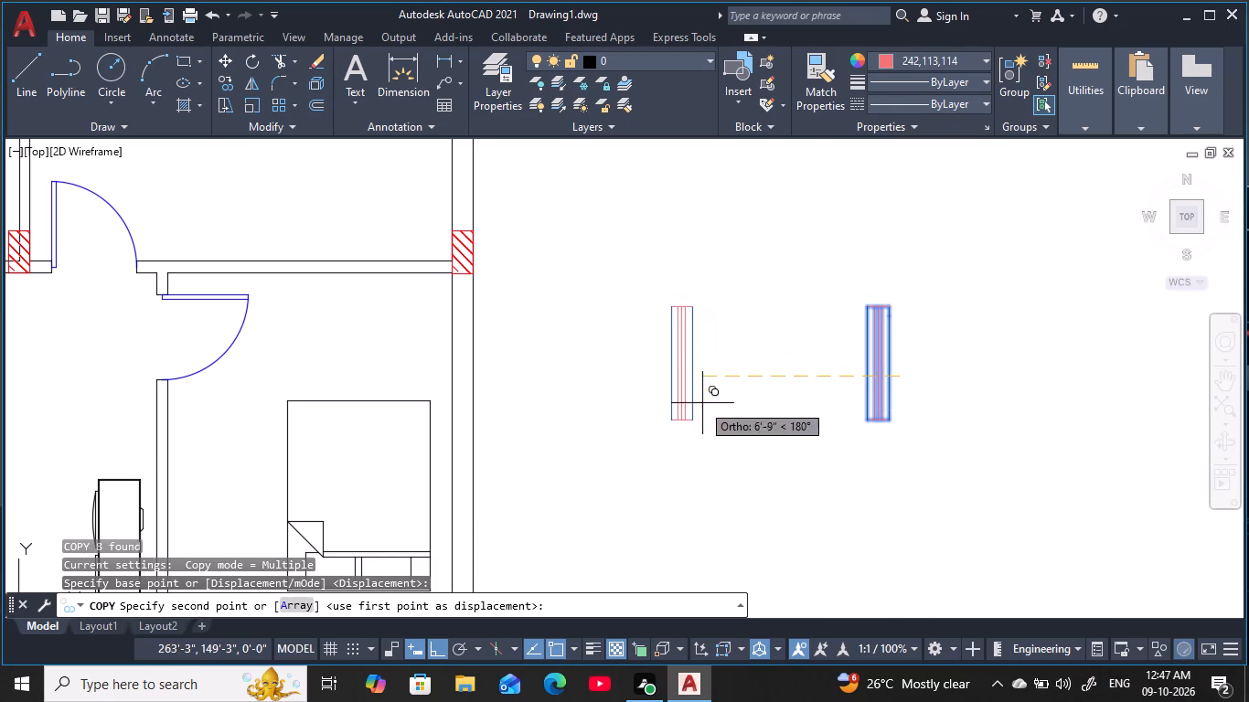
pyautogui.click(694, 406)
pyautogui.press('Escape')
pyautogui.press('Escape')
pyautogui.press('Escape')
pyautogui.press('Escape')
pyautogui.press('Escape')
# Rotate the copied window symbol 90° so it lies horizontally.
pyautogui.moveTo(766, 520); pyautogui.dragTo(760, 509)
pyautogui.click(582, 232)
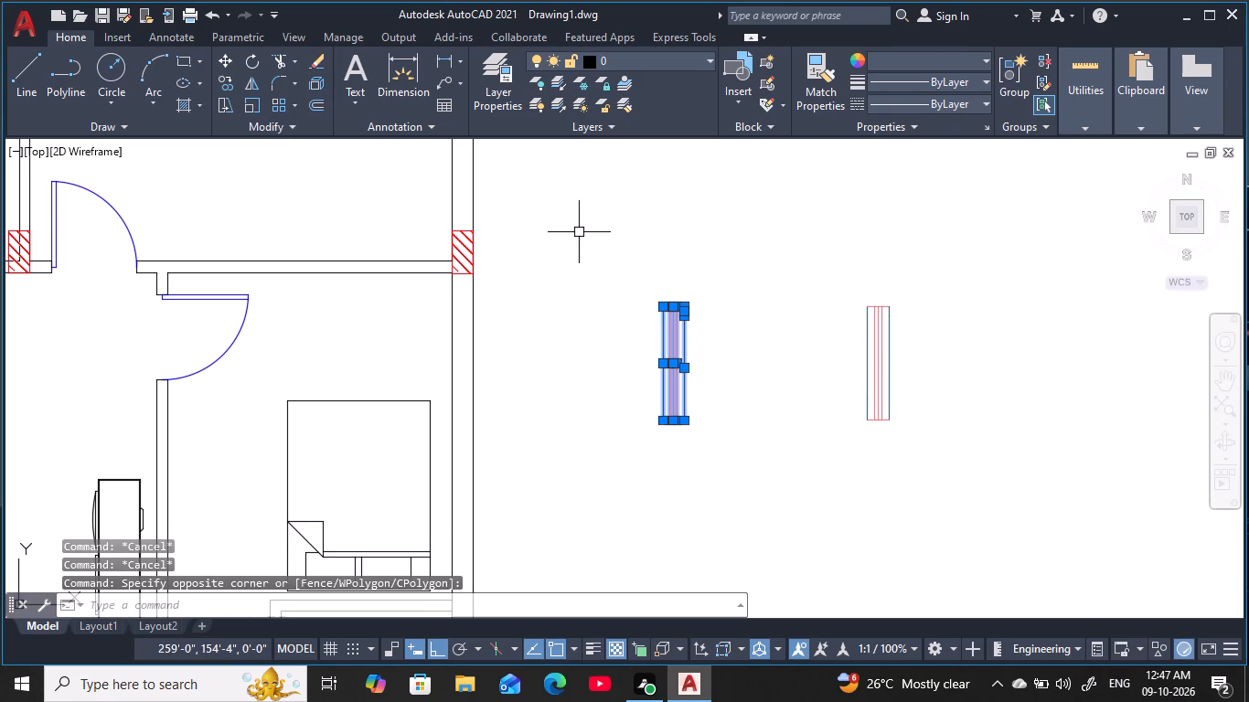
pyautogui.press('r')
pyautogui.press('o')
pyautogui.press('space')
pyautogui.click(661, 356)
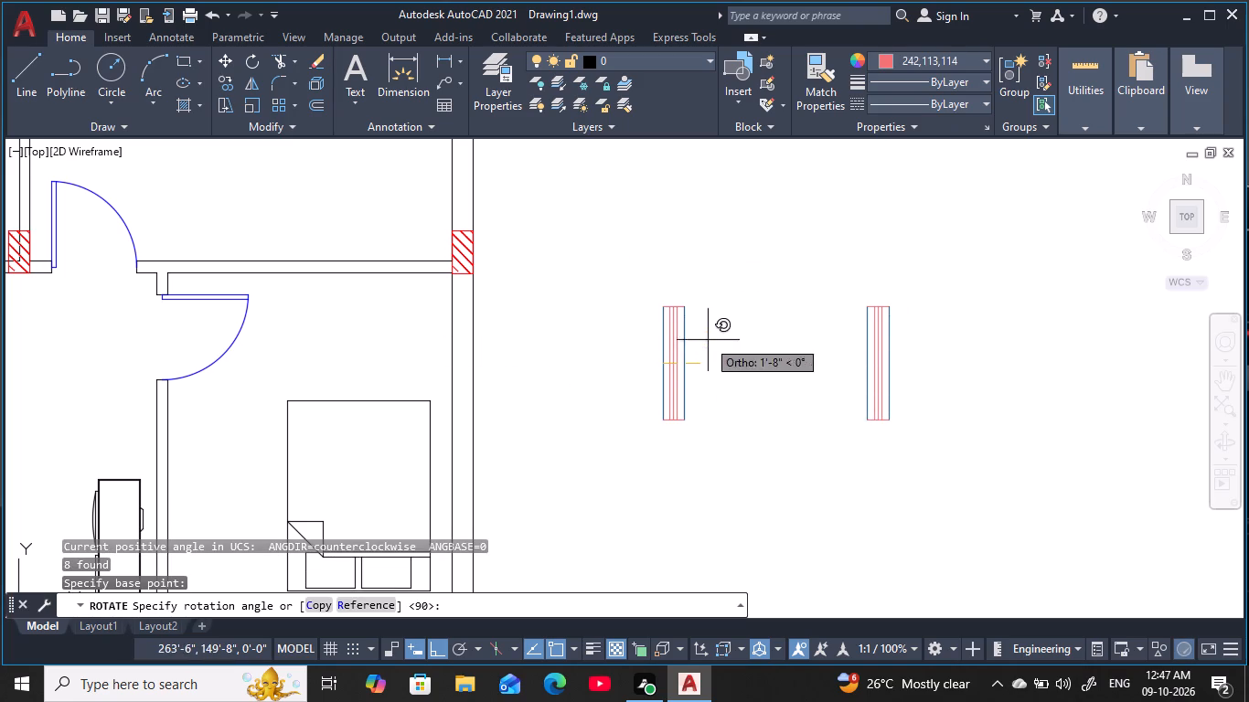
pyautogui.click(656, 259)
pyautogui.press('Escape')
pyautogui.press('Escape')
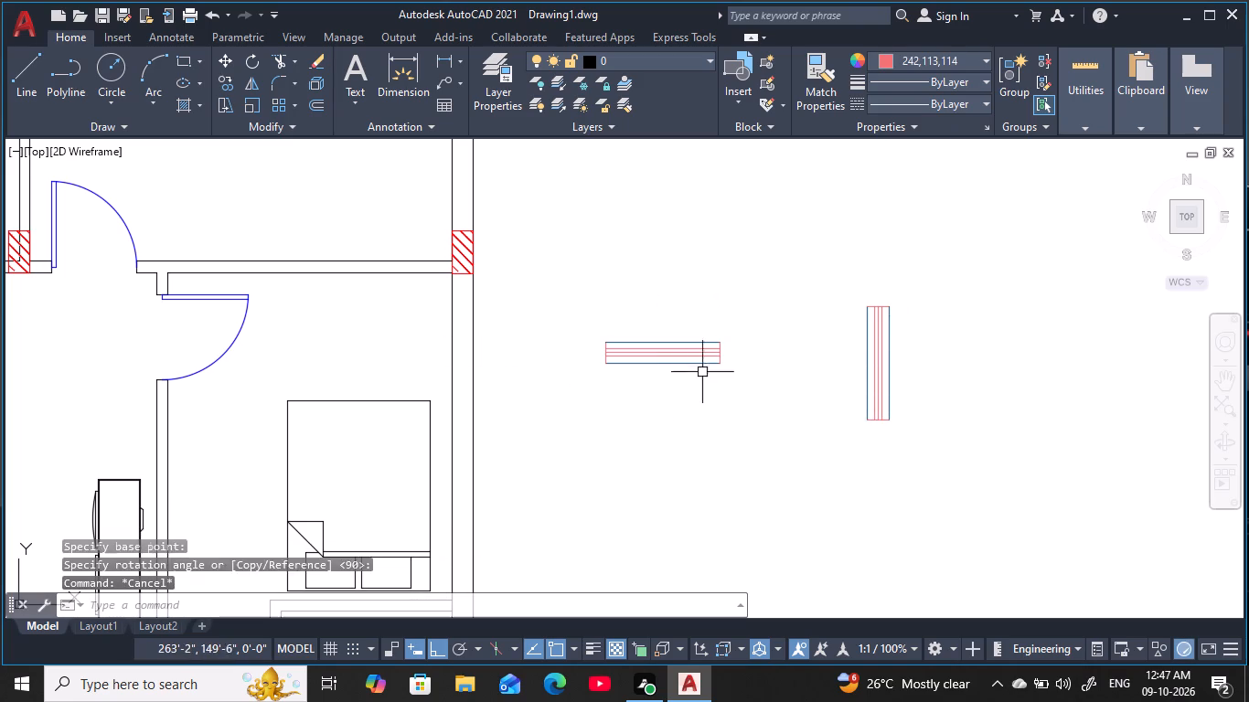
pyautogui.press('Escape')
pyautogui.press('Escape')
# Copy the horizontal window by its lower-left corner, with Ortho off, into the top-right room's top wall, just right of the column.
pyautogui.scroll(-2, 664, 304)
pyautogui.moveTo(664, 304); pyautogui.dragTo(809, 300, button='middle')
pyautogui.press('Escape')
pyautogui.scroll(-1, 796, 310)
pyautogui.press('Escape')
pyautogui.moveTo(796, 310); pyautogui.dragTo(795, 335, button='middle')
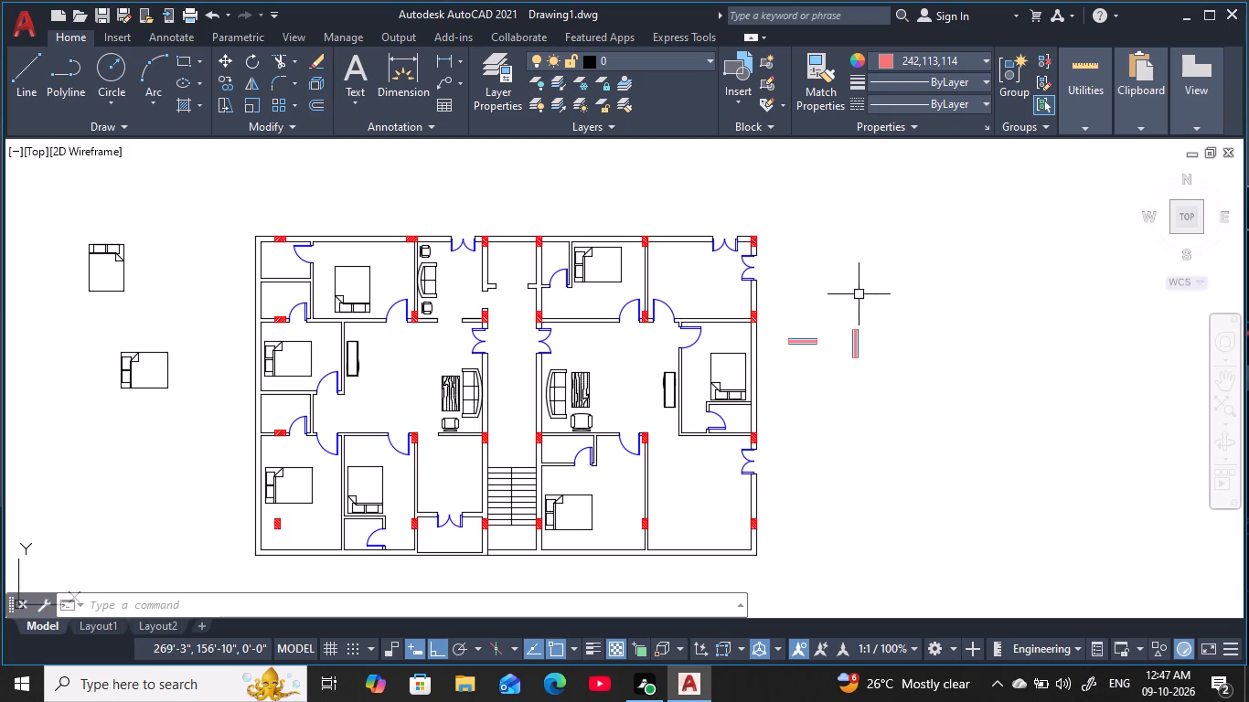
pyautogui.scroll(3, 811, 325)
pyautogui.moveTo(807, 315); pyautogui.dragTo(866, 289, button='middle')
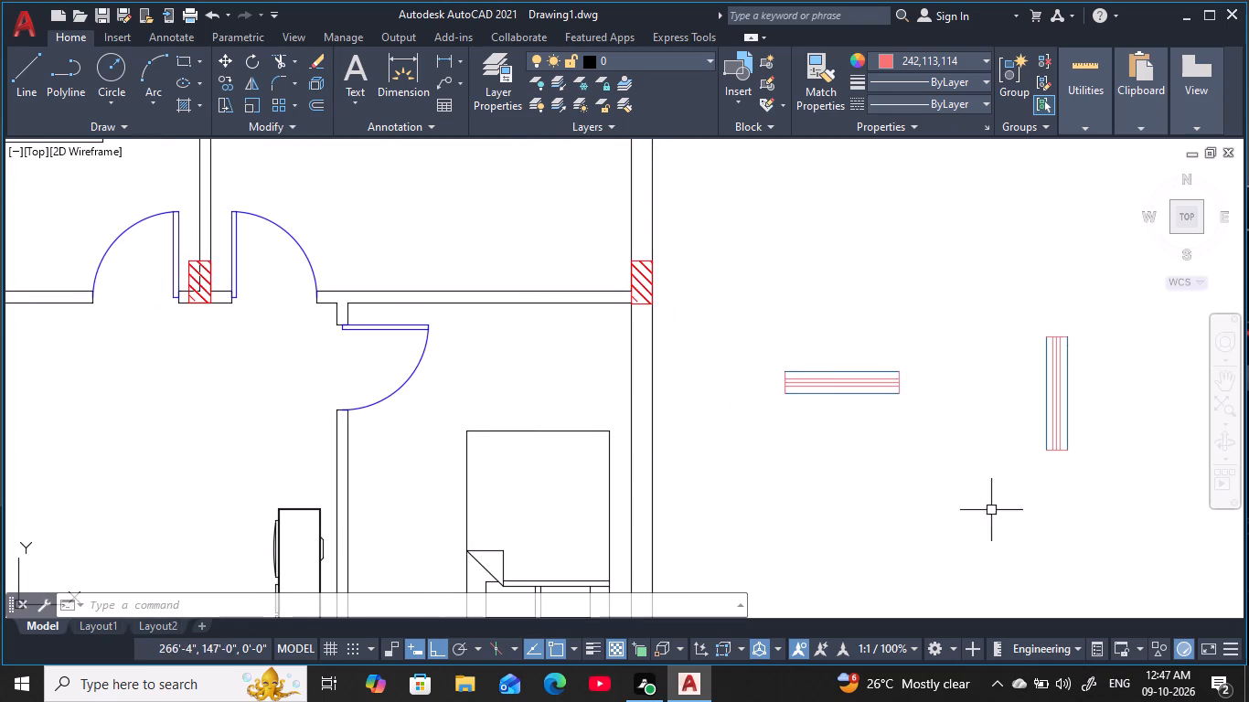
pyautogui.moveTo(997, 521); pyautogui.dragTo(992, 512)
pyautogui.click(731, 322)
pyautogui.press('c')
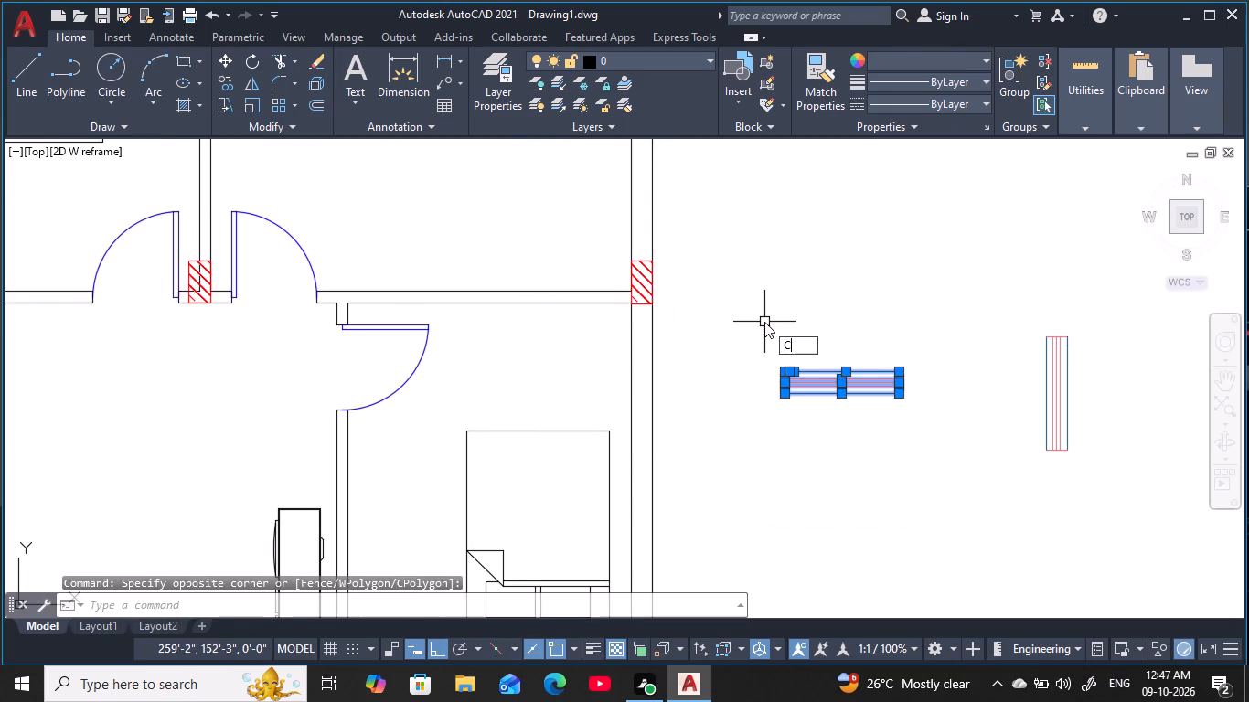
pyautogui.press('o')
pyautogui.press('space')
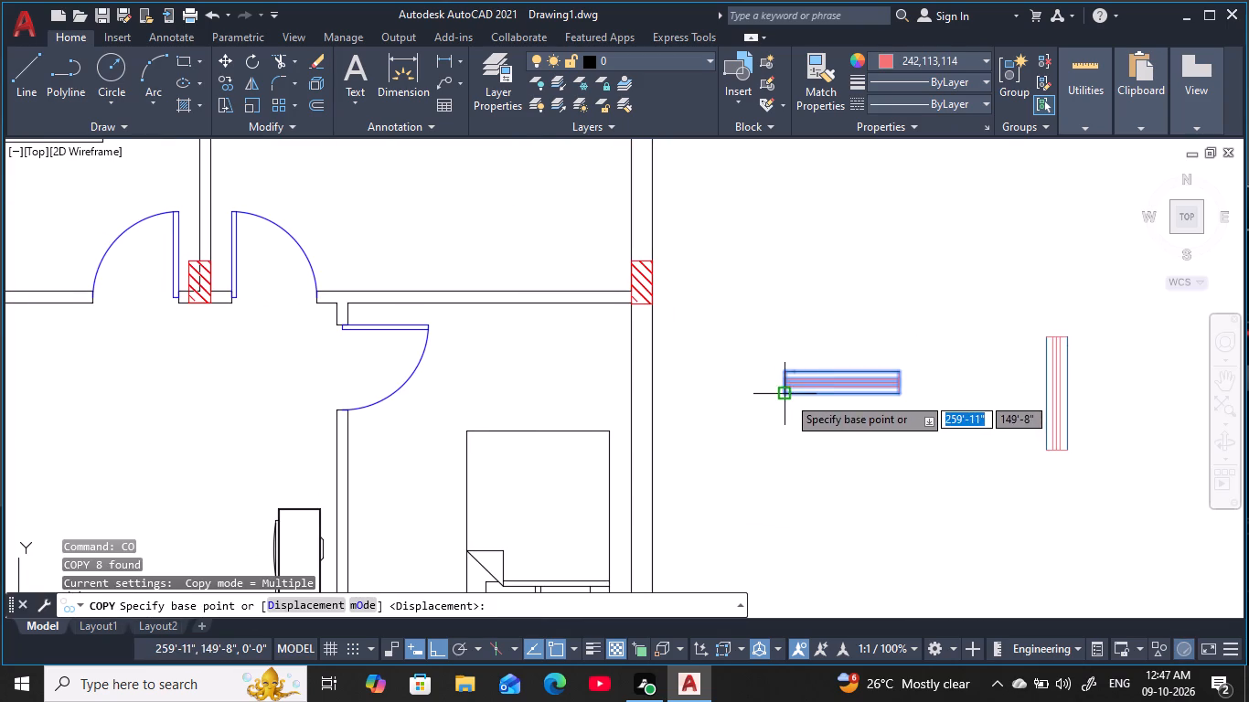
pyautogui.click(787, 396)
pyautogui.scroll(-1, 730, 343)
pyautogui.moveTo(727, 345); pyautogui.dragTo(854, 501, button='middle')
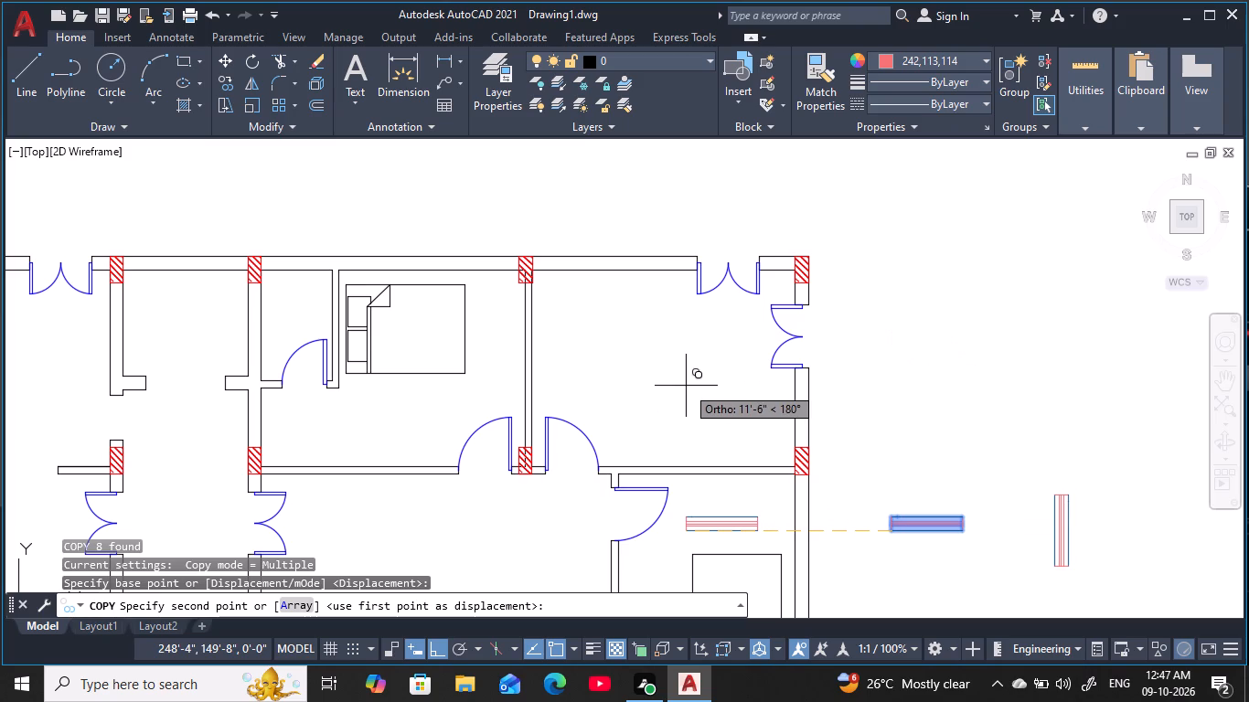
pyautogui.press('F8')
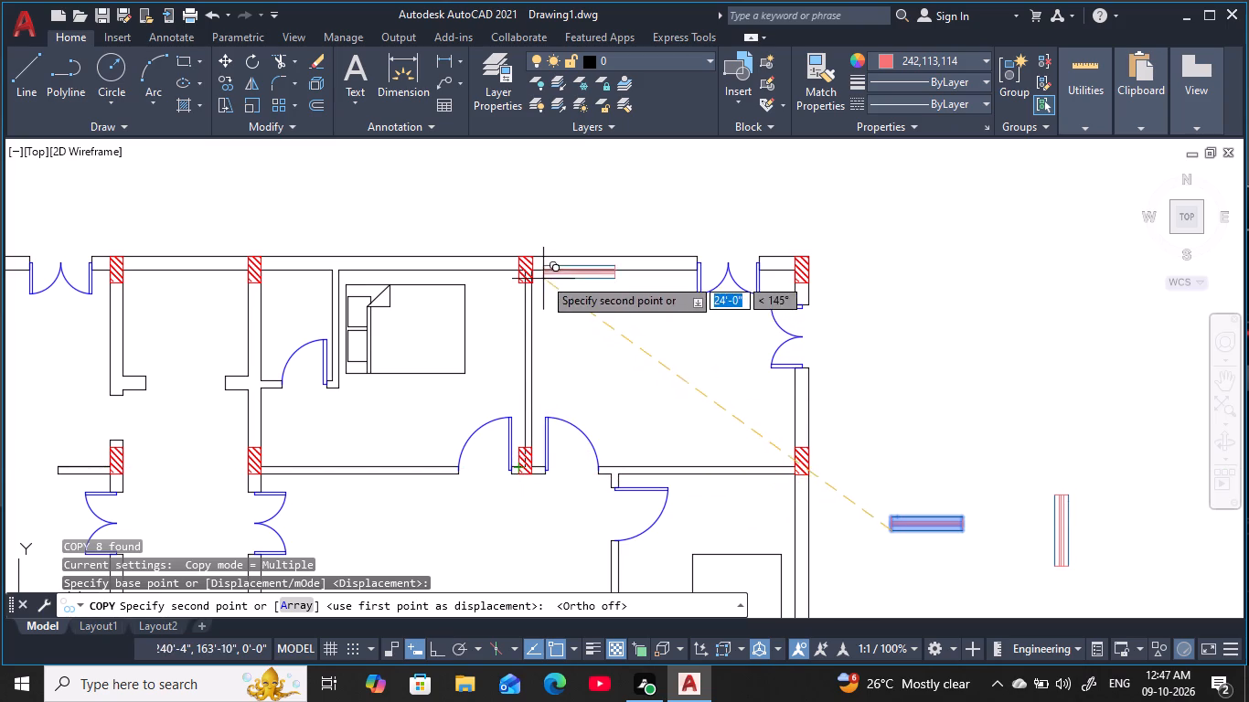
pyautogui.scroll(3, 548, 271)
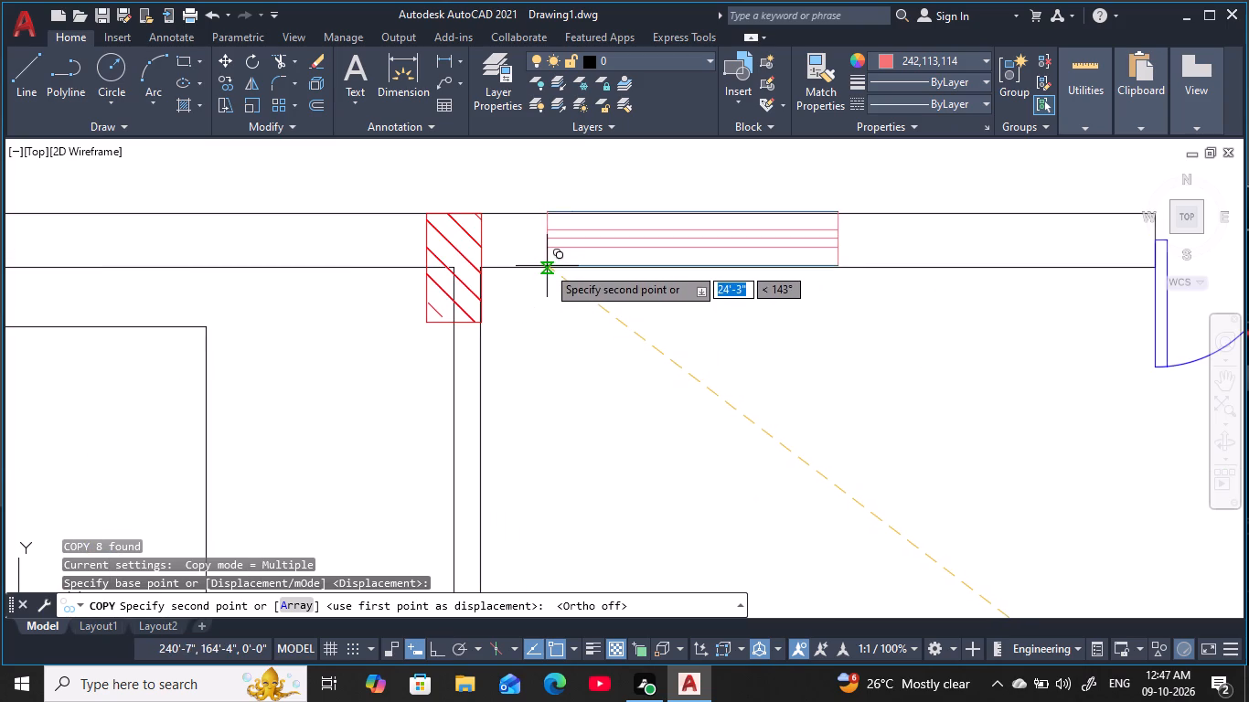
pyautogui.click(547, 266)
# Place another window copy in the adjacent bedroom's top wall, starting at the midpoint of the wall's inner line.
pyautogui.scroll(-1, 559, 334)
pyautogui.moveTo(564, 341); pyautogui.dragTo(793, 302, button='middle')
pyautogui.scroll(-1, 808, 303)
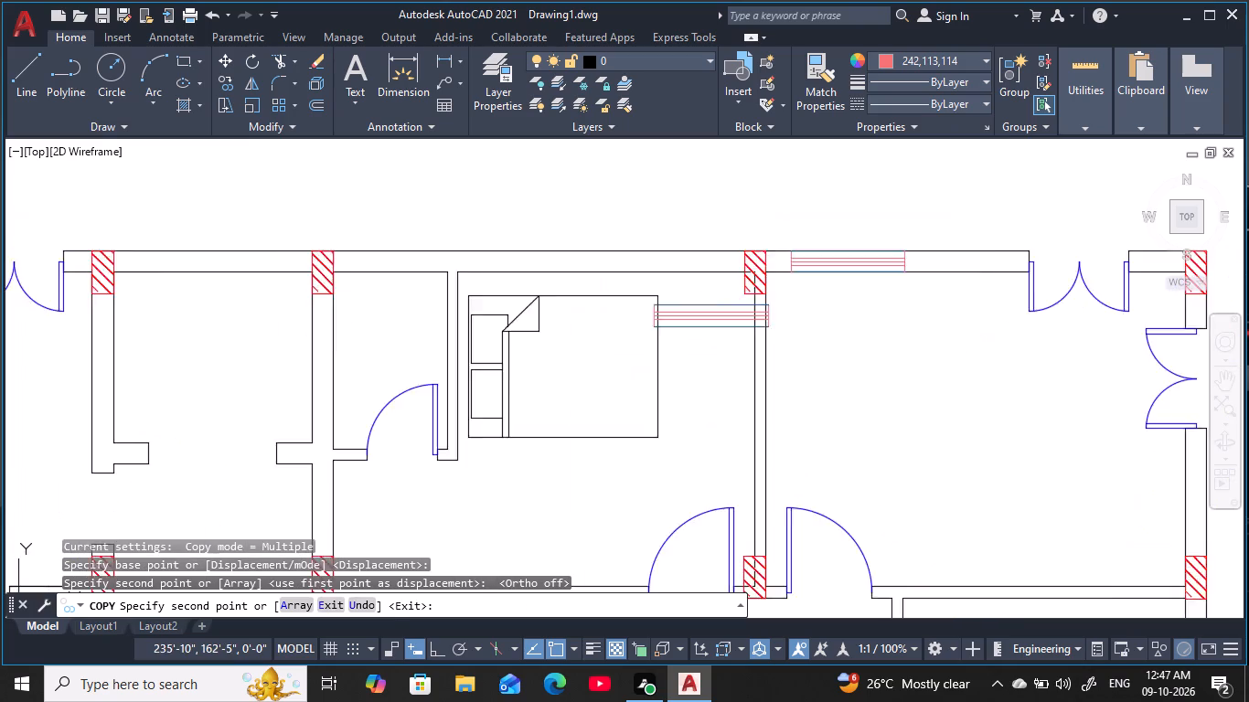
pyautogui.scroll(-1, 806, 308)
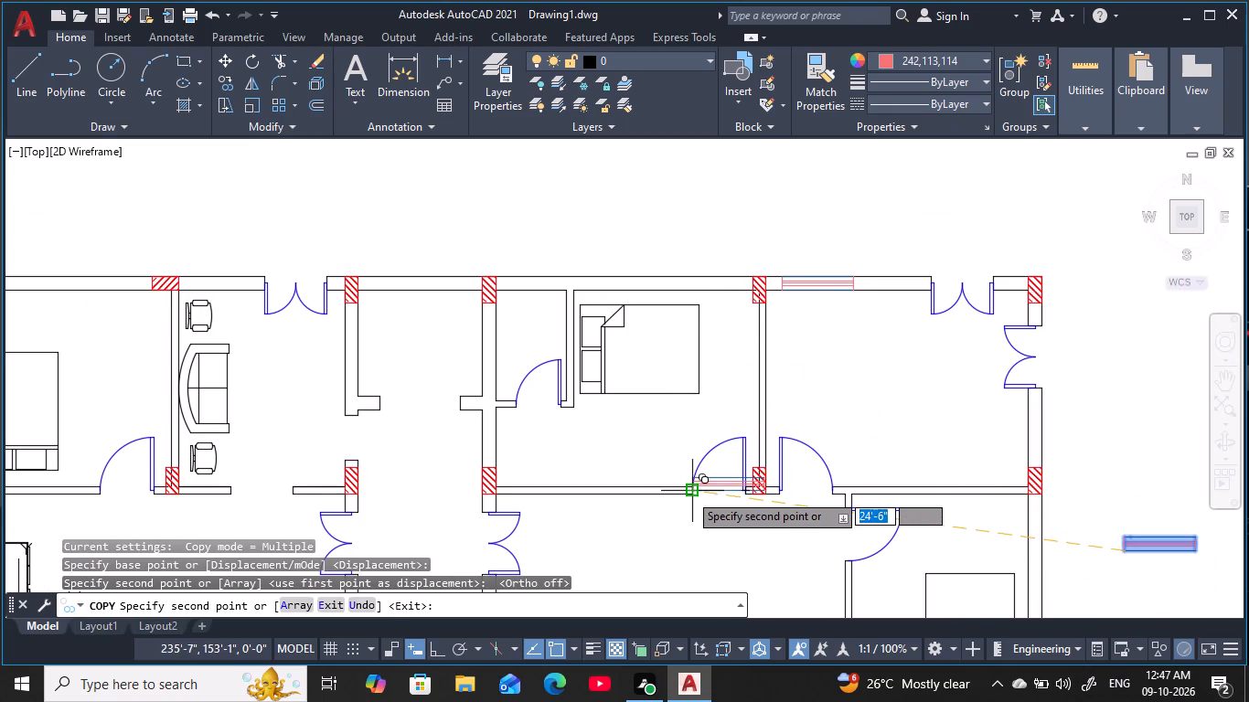
pyautogui.click(665, 287)
# Place another window copy in the top wall of the upper-left bedroom, between the bed and the column to its right.
pyautogui.scroll(-2, 629, 391)
pyautogui.moveTo(633, 404); pyautogui.dragTo(707, 372, button='middle')
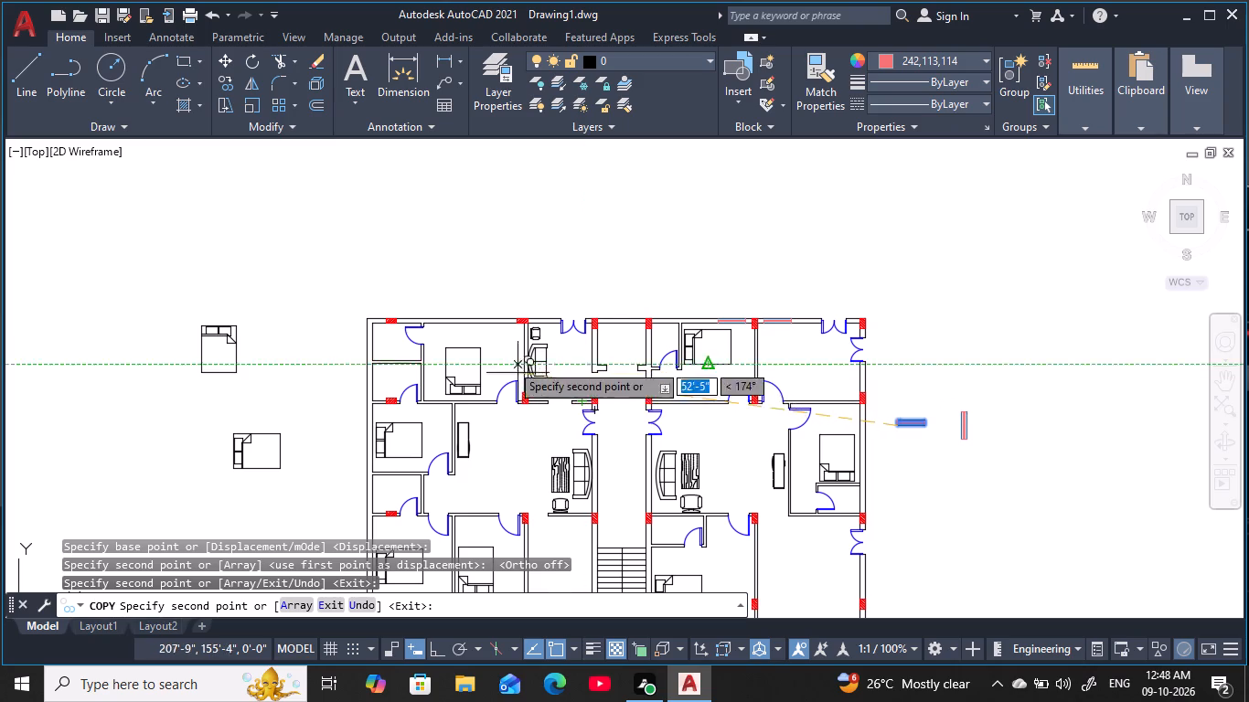
pyautogui.scroll(3, 493, 333)
pyautogui.moveTo(470, 543); pyautogui.dragTo(489, 489, button='middle')
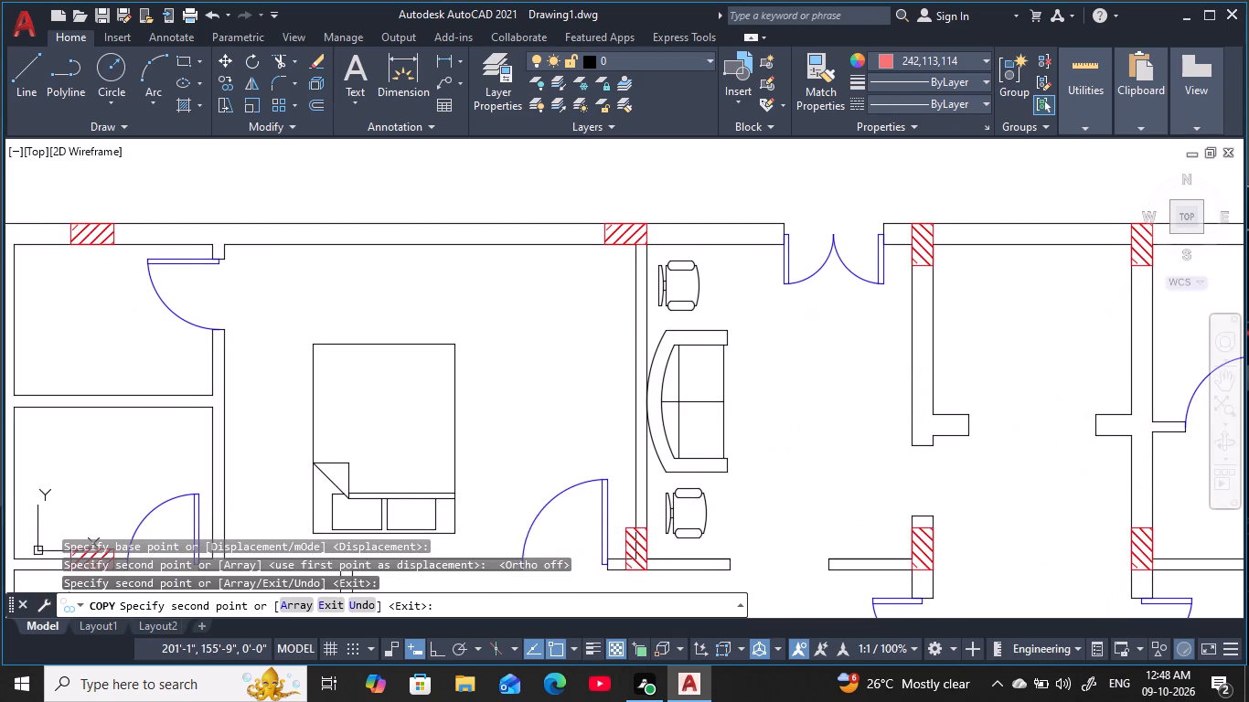
pyautogui.moveTo(531, 481); pyautogui.dragTo(557, 423, button='middle')
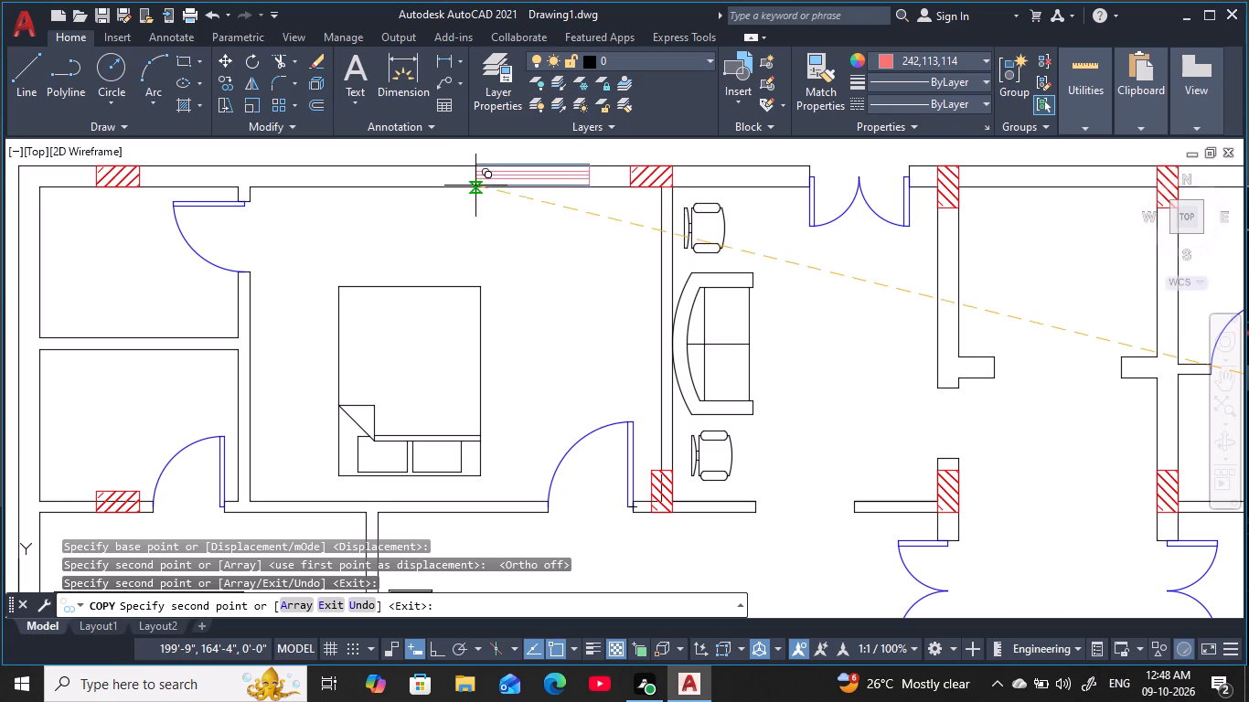
pyautogui.click(475, 186)
# Place a horizontal window copy in the bottom exterior wall, starting at the toilet wall's outer edge in the second bedroom from the left.
pyautogui.scroll(-2, 483, 283)
pyautogui.moveTo(486, 291); pyautogui.dragTo(543, 250, button='middle')
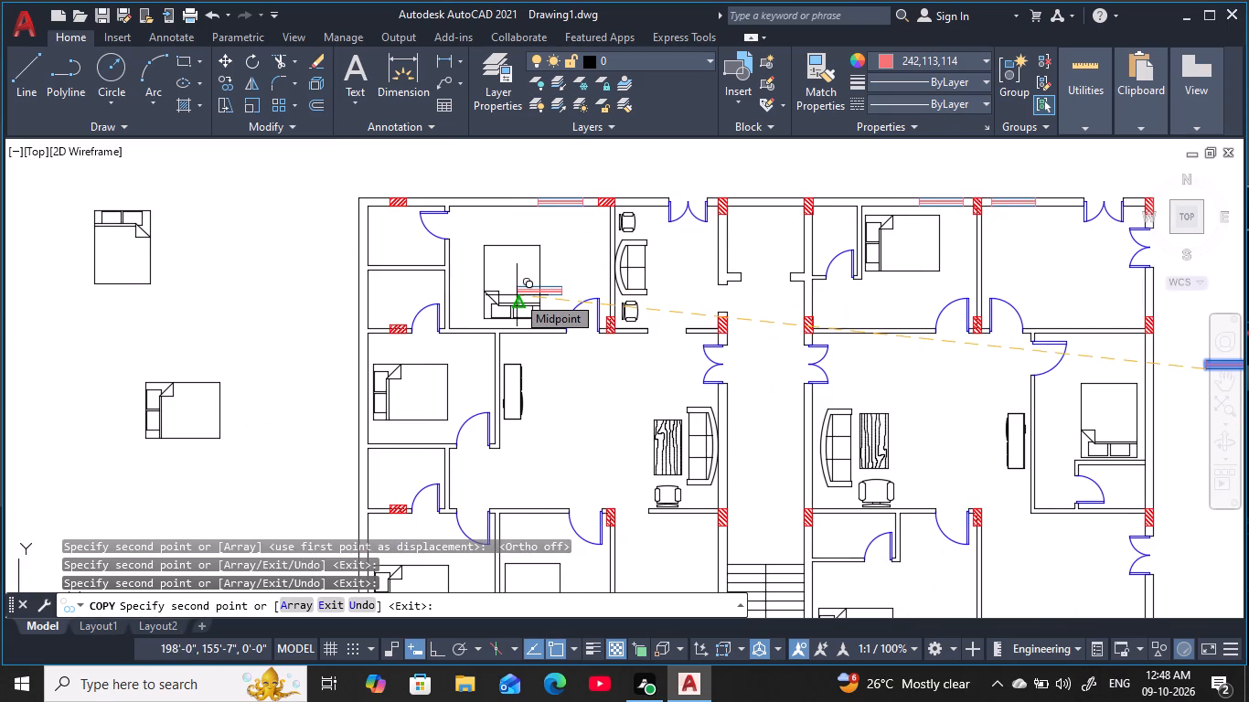
pyautogui.moveTo(469, 399); pyautogui.dragTo(549, 170, button='middle')
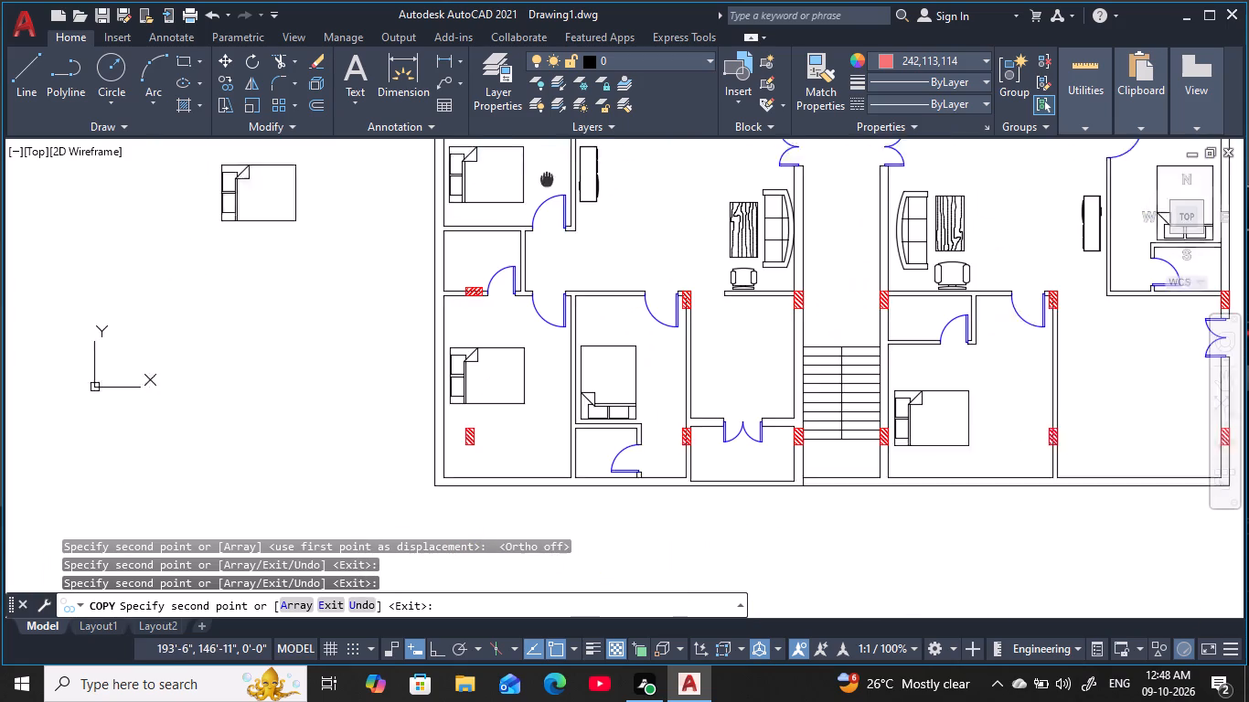
pyautogui.moveTo(549, 170); pyautogui.dragTo(552, 160, button='middle')
pyautogui.moveTo(603, 415); pyautogui.dragTo(604, 301, button='middle')
pyautogui.scroll(3, 662, 350)
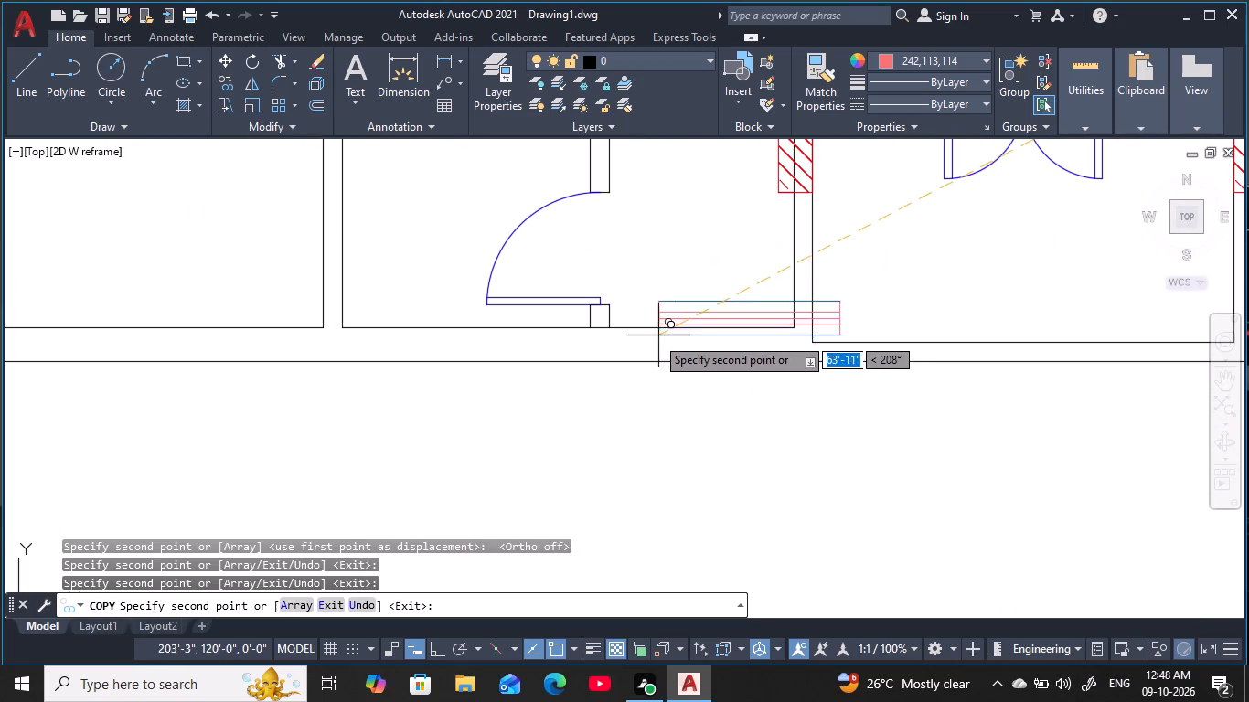
pyautogui.scroll(3, 609, 360)
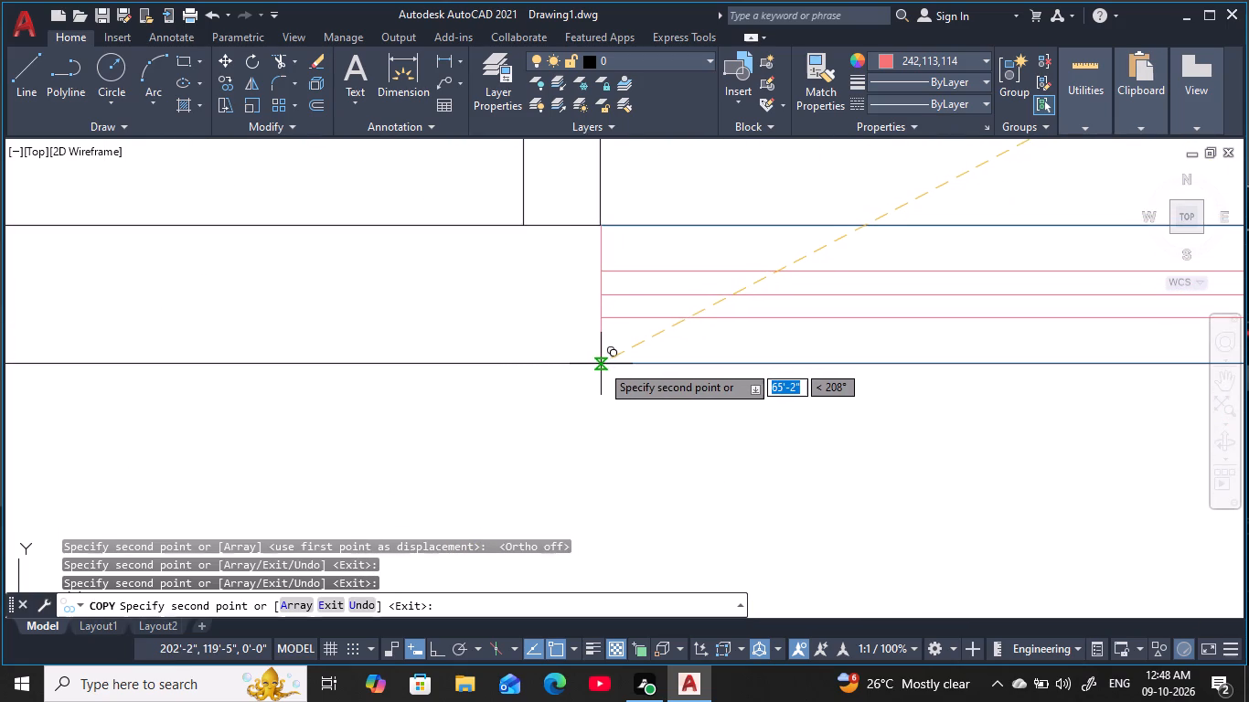
pyautogui.click(601, 364)
# Place another horizontal window copy in the bottom wall of the bedroom right of the staircase, between bed and column, and finish copying.
pyautogui.scroll(-3, 601, 387)
pyautogui.moveTo(598, 399); pyautogui.dragTo(558, 391, button='middle')
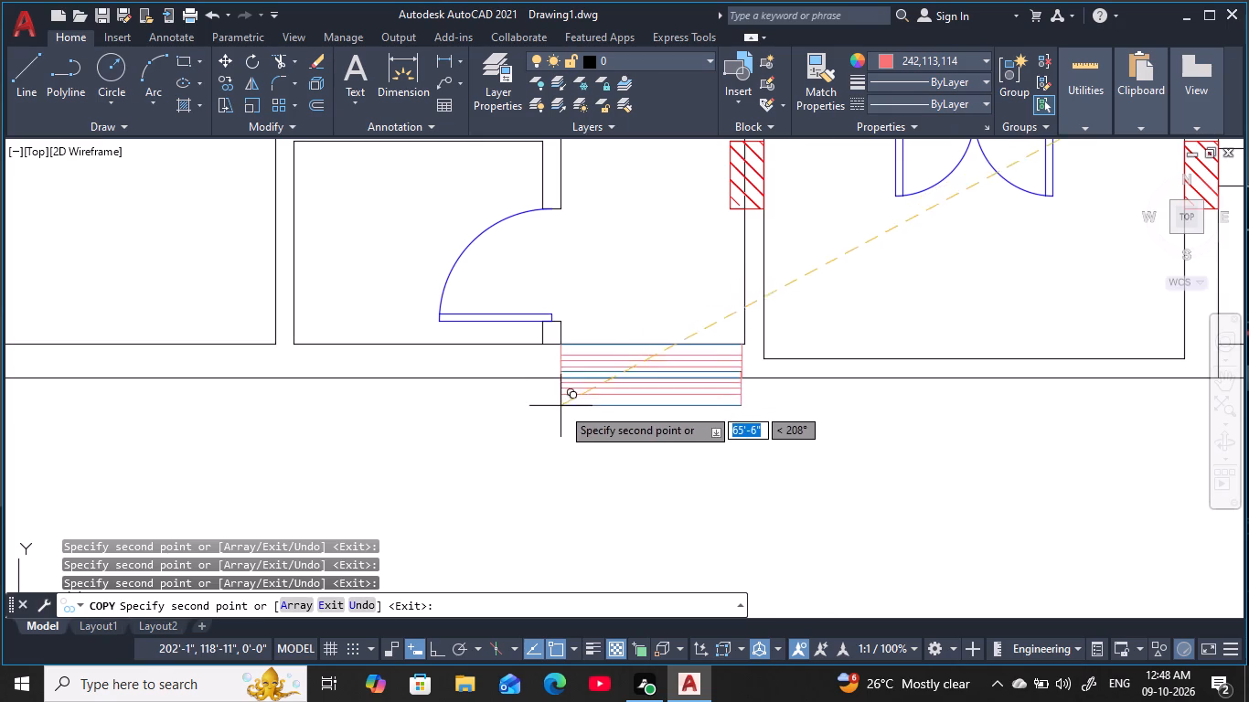
pyautogui.scroll(-1, 621, 449)
pyautogui.moveTo(630, 450); pyautogui.dragTo(542, 396, button='middle')
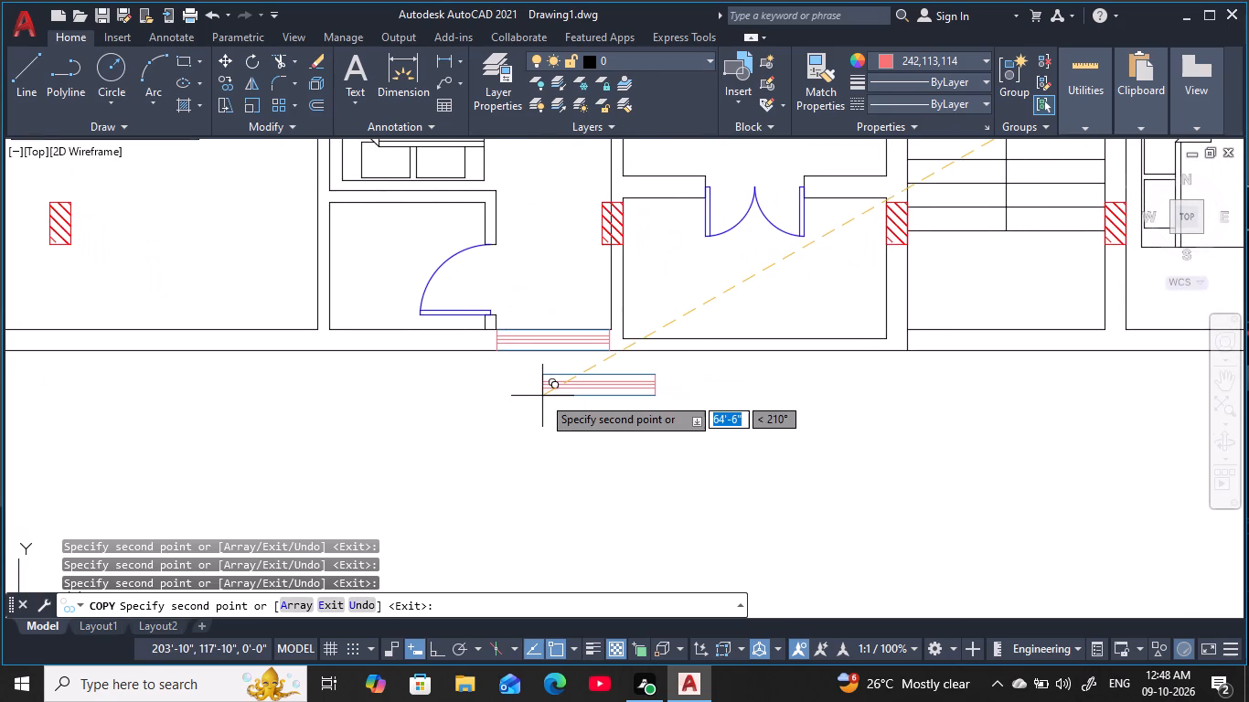
pyautogui.scroll(-1, 552, 396)
pyautogui.moveTo(597, 408); pyautogui.dragTo(496, 387, button='middle')
pyautogui.moveTo(710, 388); pyautogui.dragTo(550, 382, button='middle')
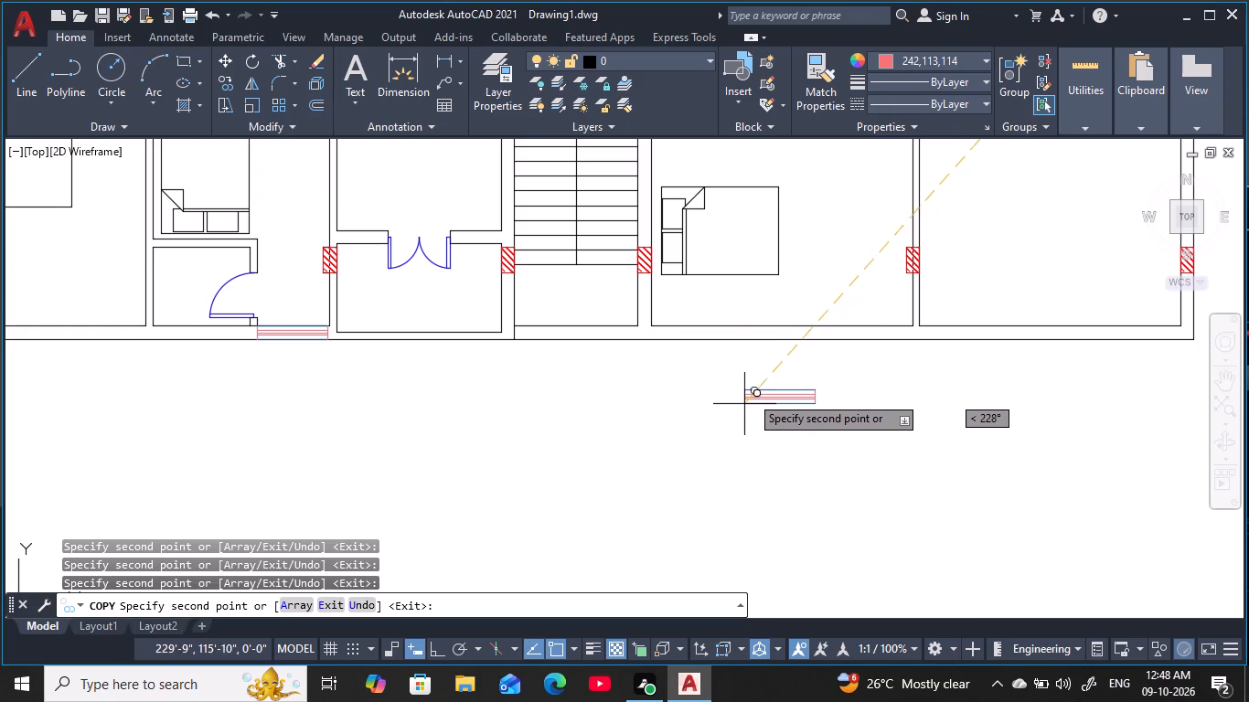
pyautogui.scroll(2, 785, 344)
pyautogui.scroll(-4, 785, 344)
pyautogui.scroll(1, 781, 345)
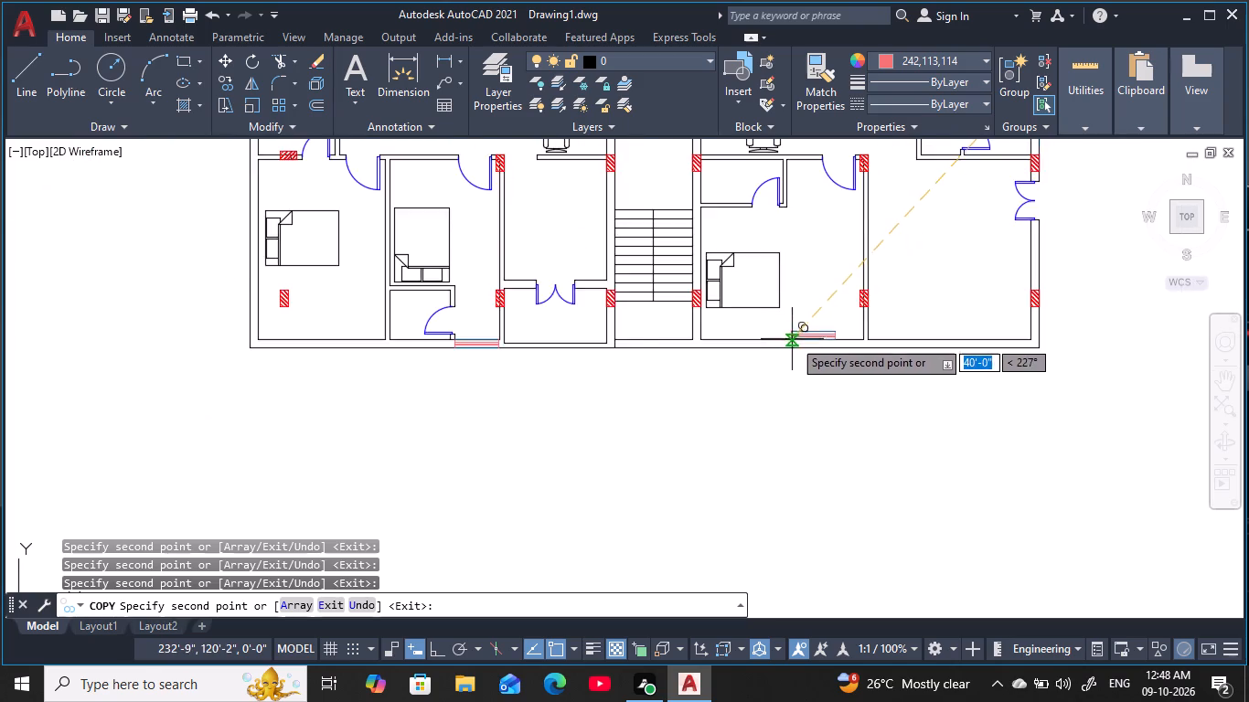
pyautogui.scroll(2, 793, 339)
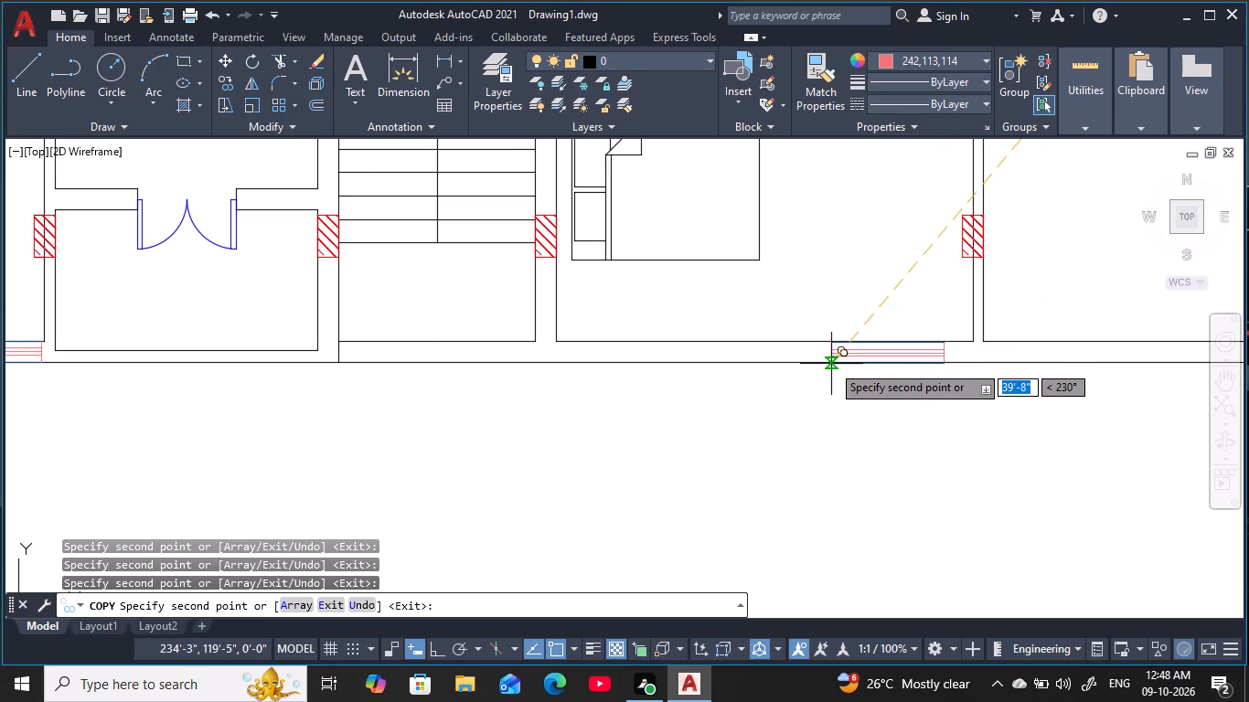
pyautogui.click(831, 364)
pyautogui.scroll(-1, 881, 426)
pyautogui.moveTo(882, 428); pyautogui.dragTo(596, 402, button='middle')
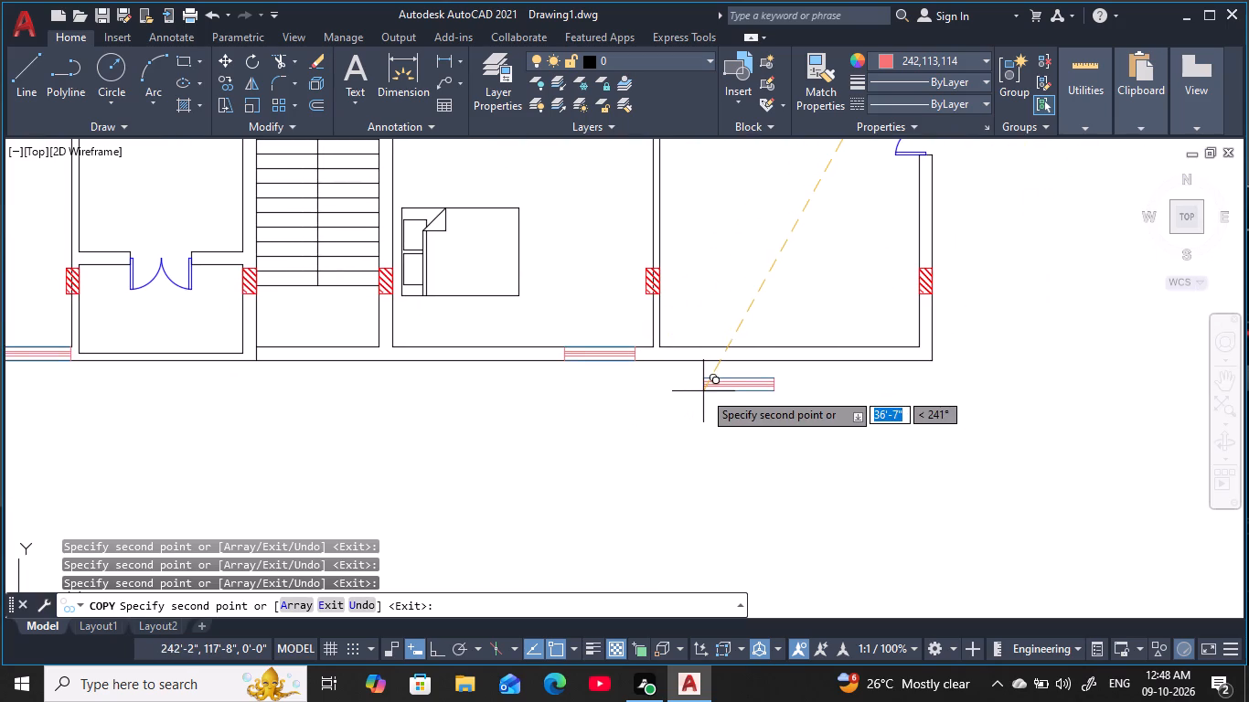
pyautogui.press('Escape')
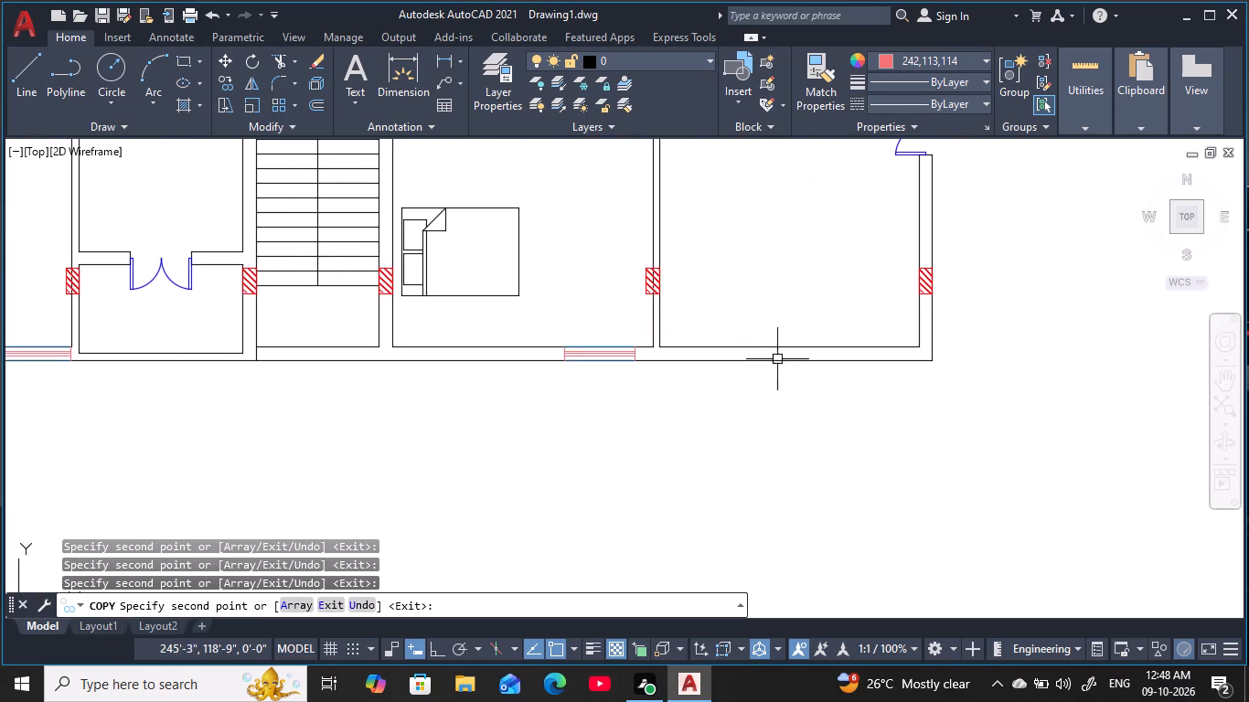
pyautogui.scroll(-1, 837, 274)
pyautogui.moveTo(832, 280); pyautogui.dragTo(759, 406, button='middle')
pyautogui.scroll(-2, 758, 411)
pyautogui.moveTo(764, 399); pyautogui.dragTo(762, 421, button='middle')
pyautogui.press('Escape')
pyautogui.press('Escape')
pyautogui.press('Escape')
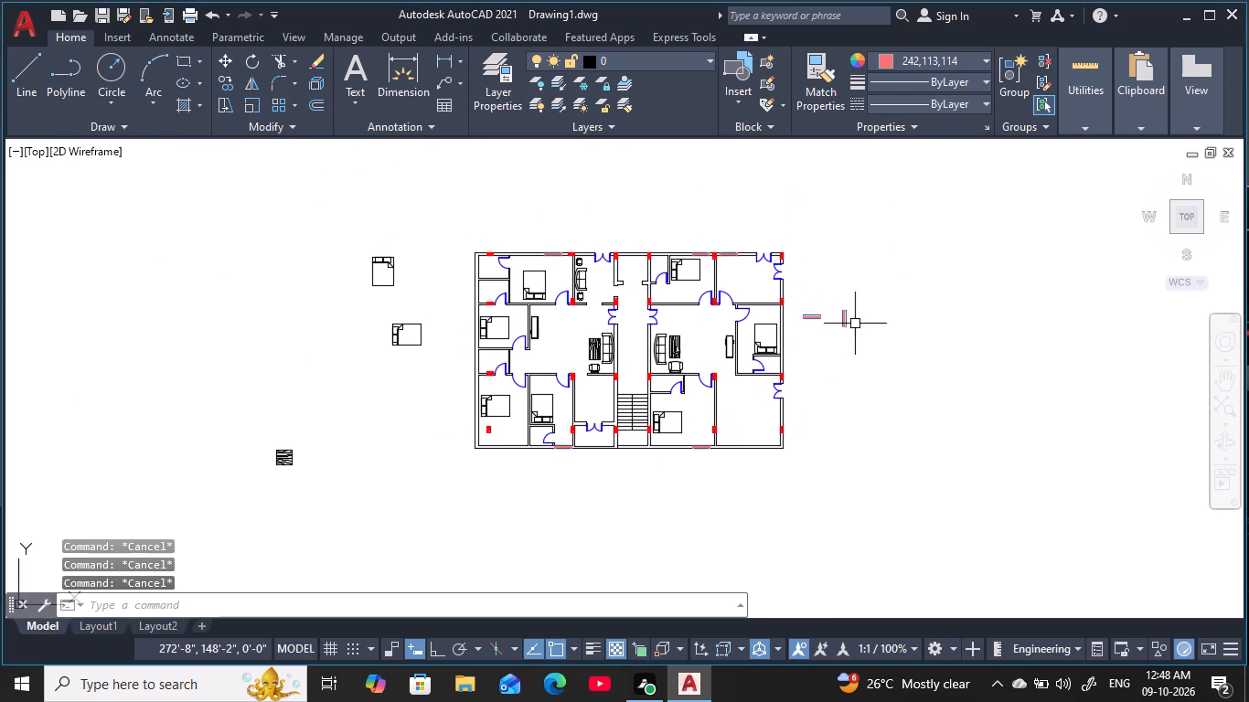
# Copy the vertical window by its lower-right corner into the right exterior wall of the middle-right bedroom, just below the upper column.
pyautogui.scroll(3, 852, 317)
pyautogui.press('Escape')
pyautogui.press('Escape')
pyautogui.moveTo(878, 440); pyautogui.dragTo(874, 431)
pyautogui.click(819, 240)
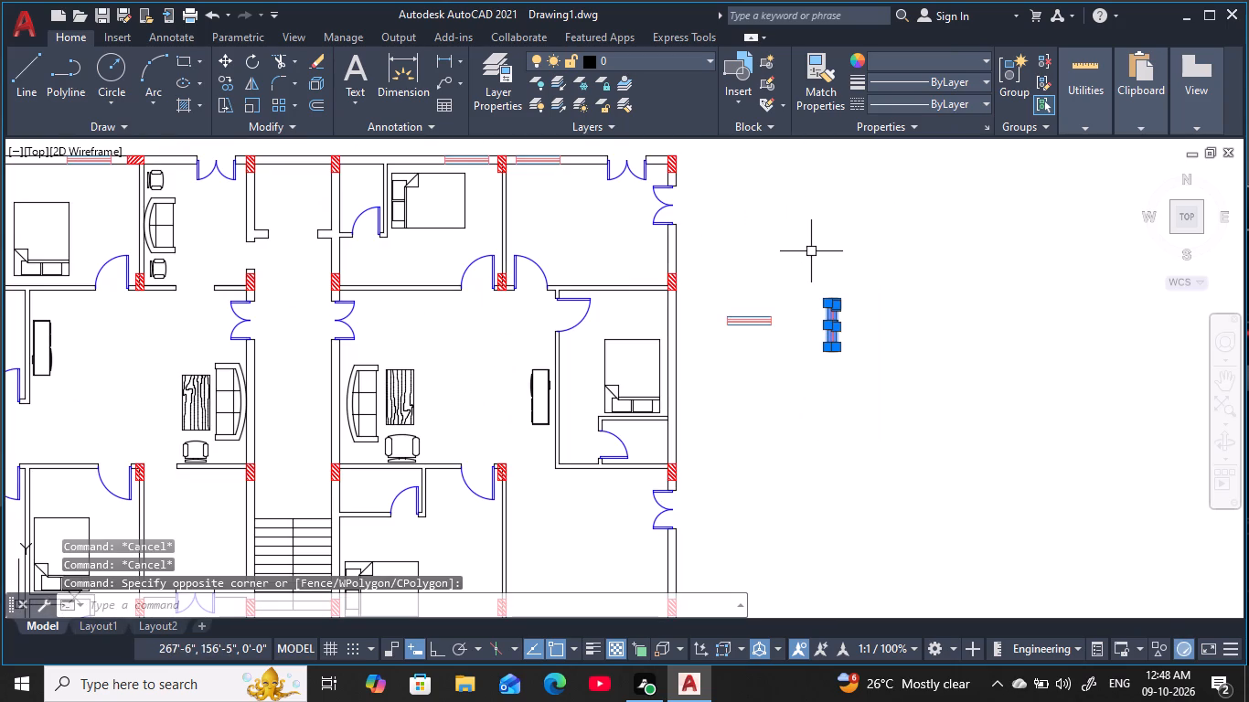
pyautogui.write('CO')
pyautogui.press('space')
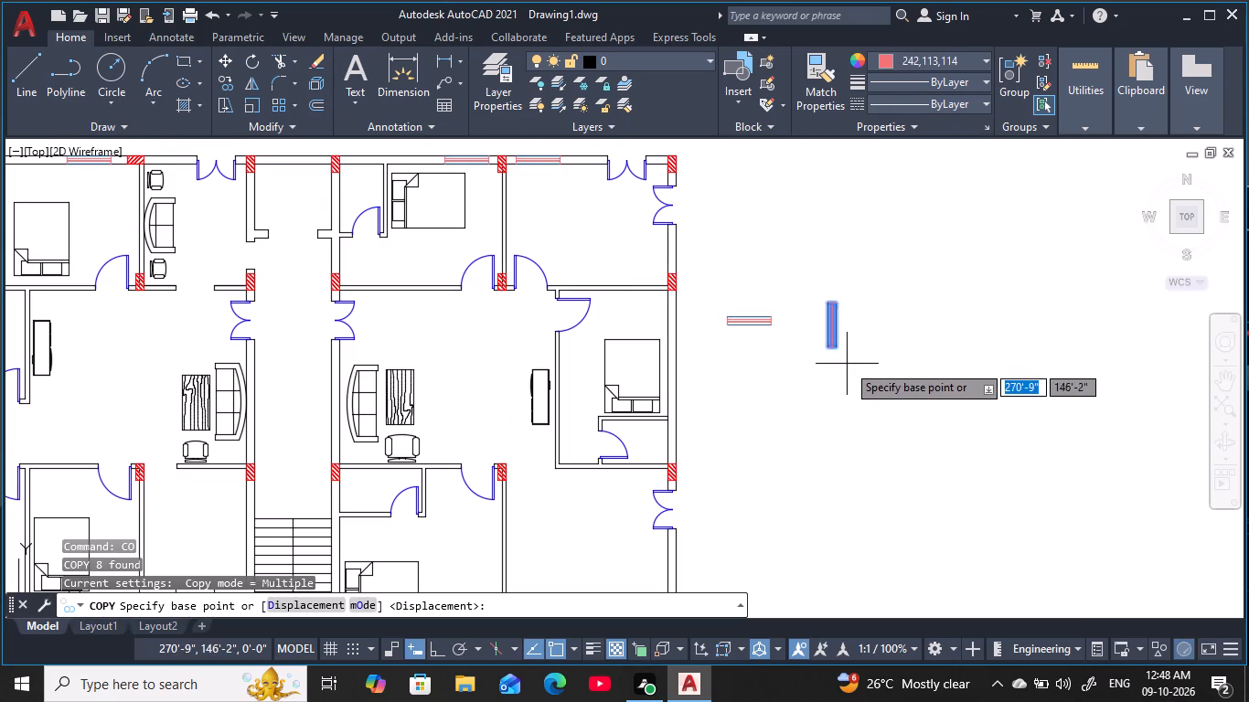
pyautogui.scroll(4, 846, 357)
pyautogui.click(795, 321)
pyautogui.scroll(-2, 795, 350)
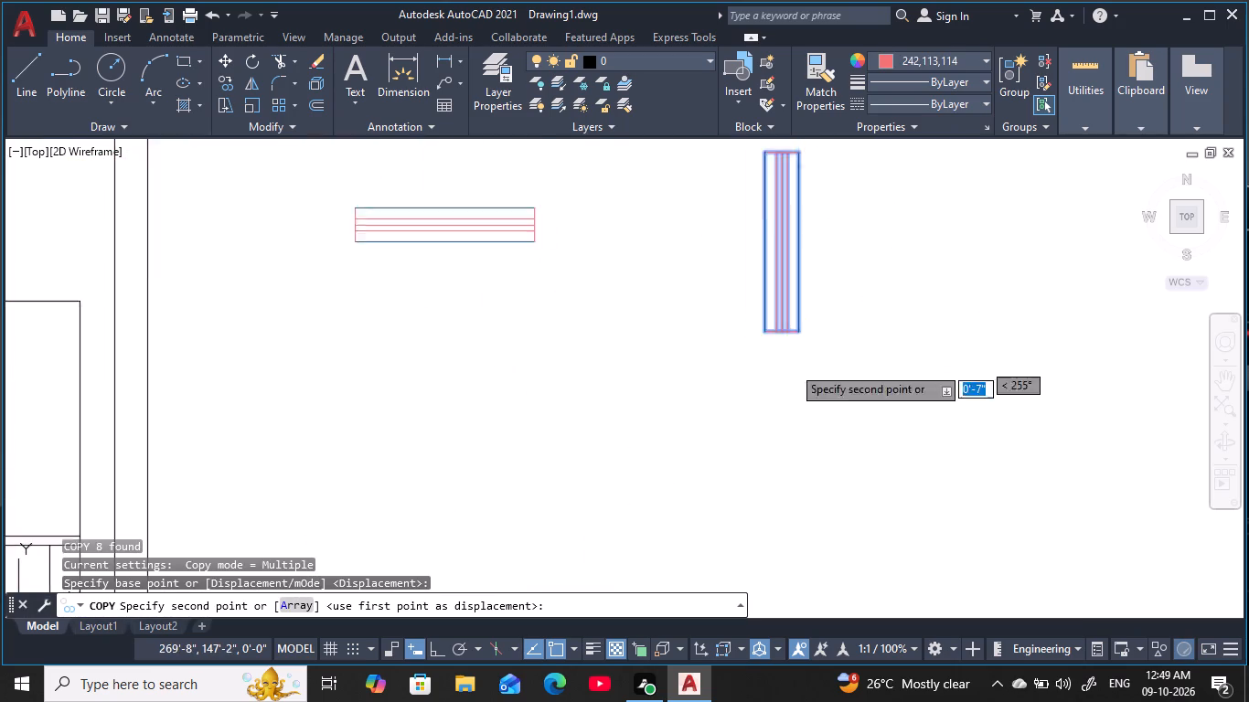
pyautogui.moveTo(792, 370); pyautogui.dragTo(902, 388, button='middle')
pyautogui.moveTo(655, 410); pyautogui.dragTo(715, 356, button='middle')
pyautogui.moveTo(703, 318); pyautogui.dragTo(737, 427, button='middle')
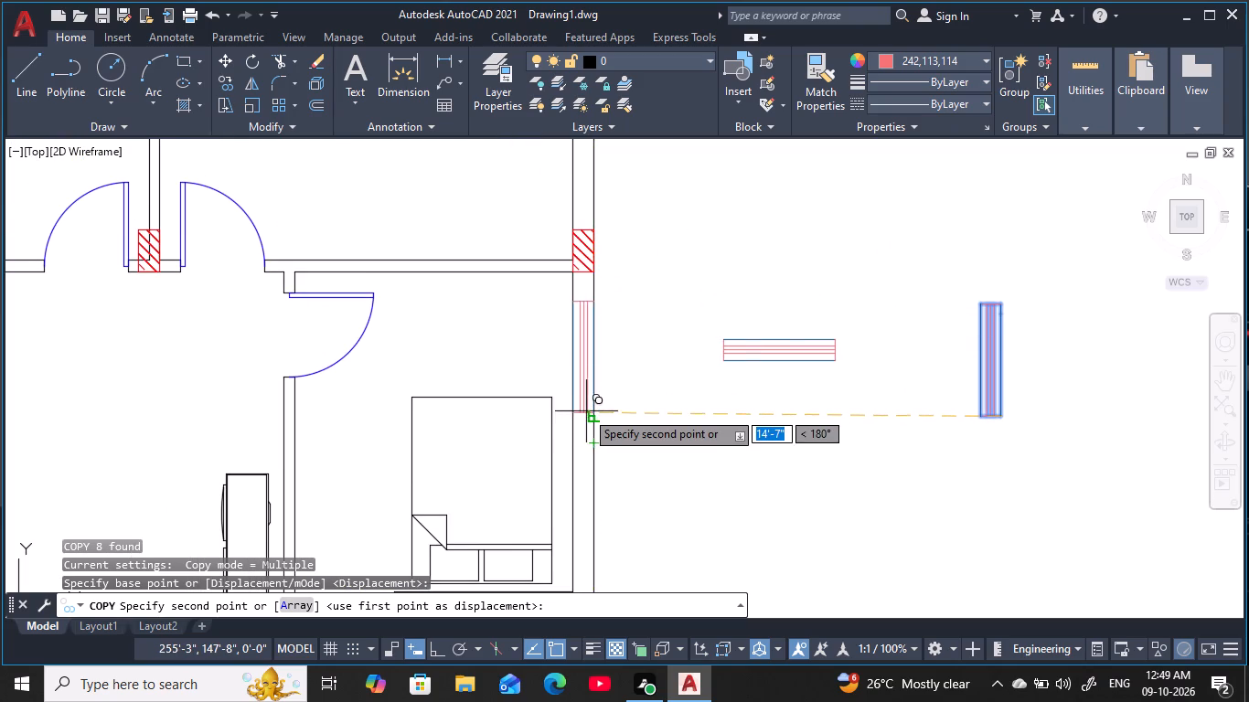
pyautogui.click(593, 411)
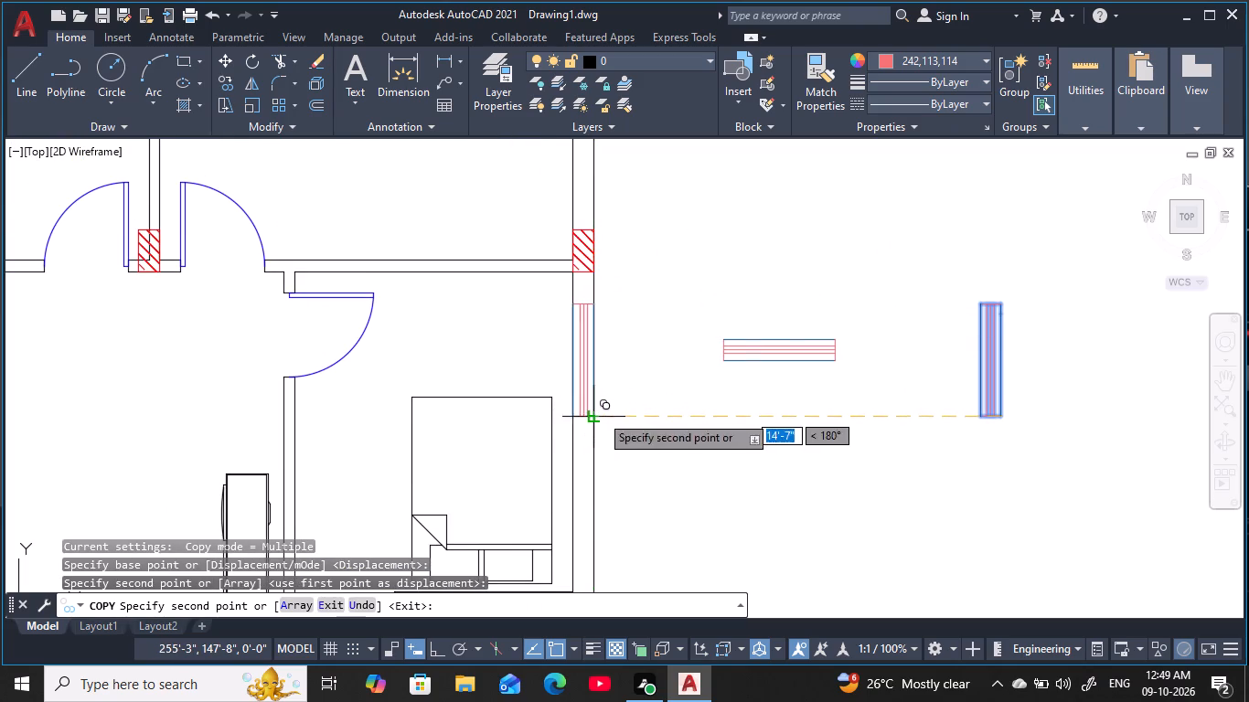
# Place two vertical window copies in the walls flanking the central corridor, one behind each living room's sofa.
pyautogui.scroll(-2, 623, 420)
pyautogui.moveTo(632, 423); pyautogui.dragTo(710, 380, button='middle')
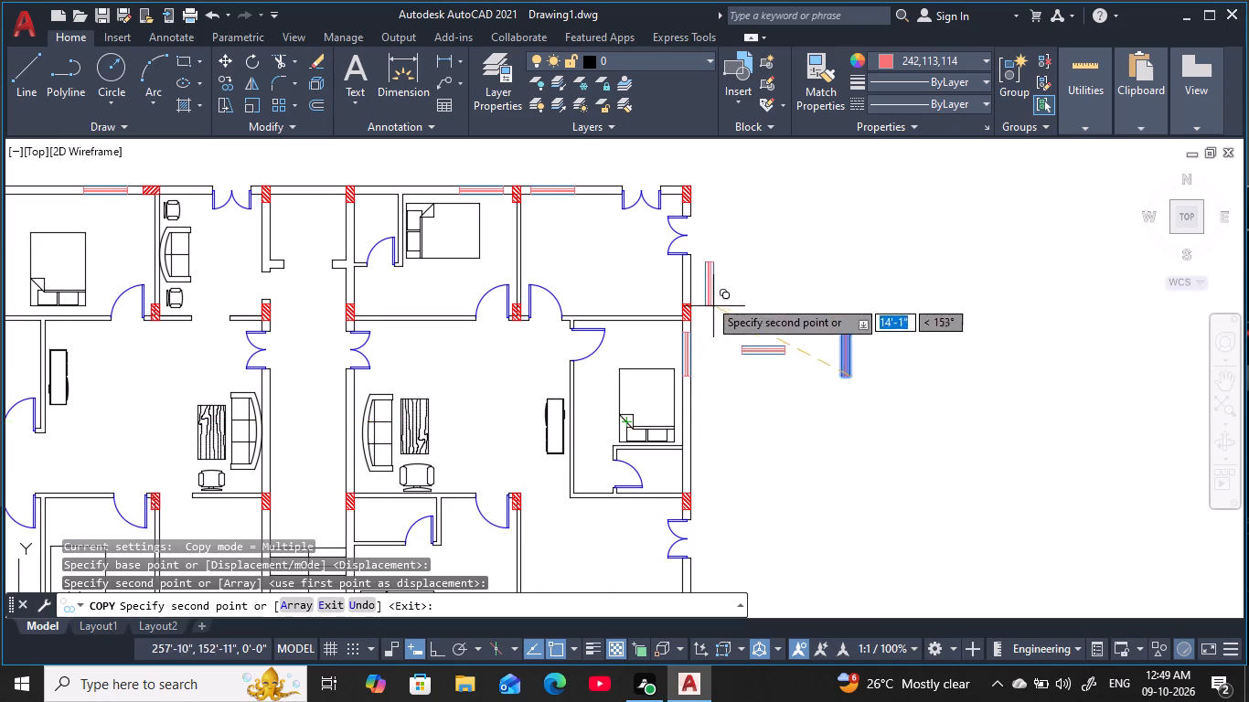
pyautogui.moveTo(710, 301); pyautogui.dragTo(792, 337, button='middle')
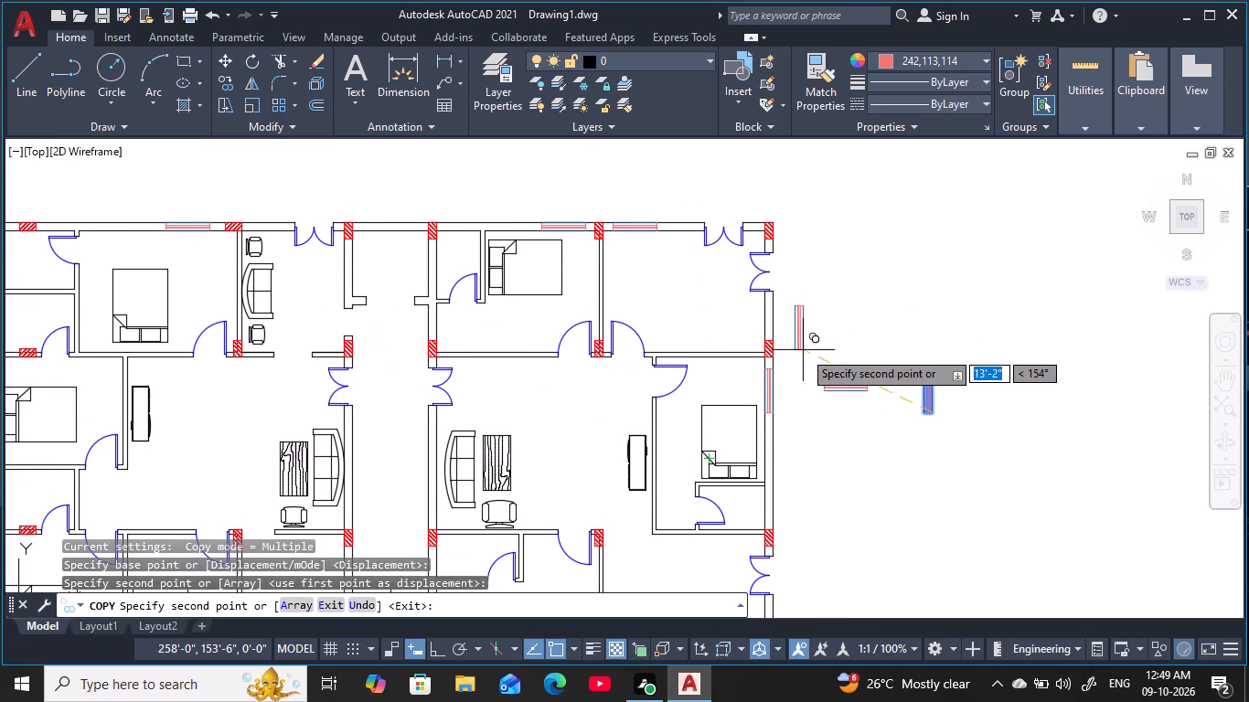
pyautogui.moveTo(615, 394); pyautogui.dragTo(855, 318, button='middle')
pyautogui.scroll(2, 691, 367)
pyautogui.moveTo(699, 365); pyautogui.dragTo(769, 319, button='middle')
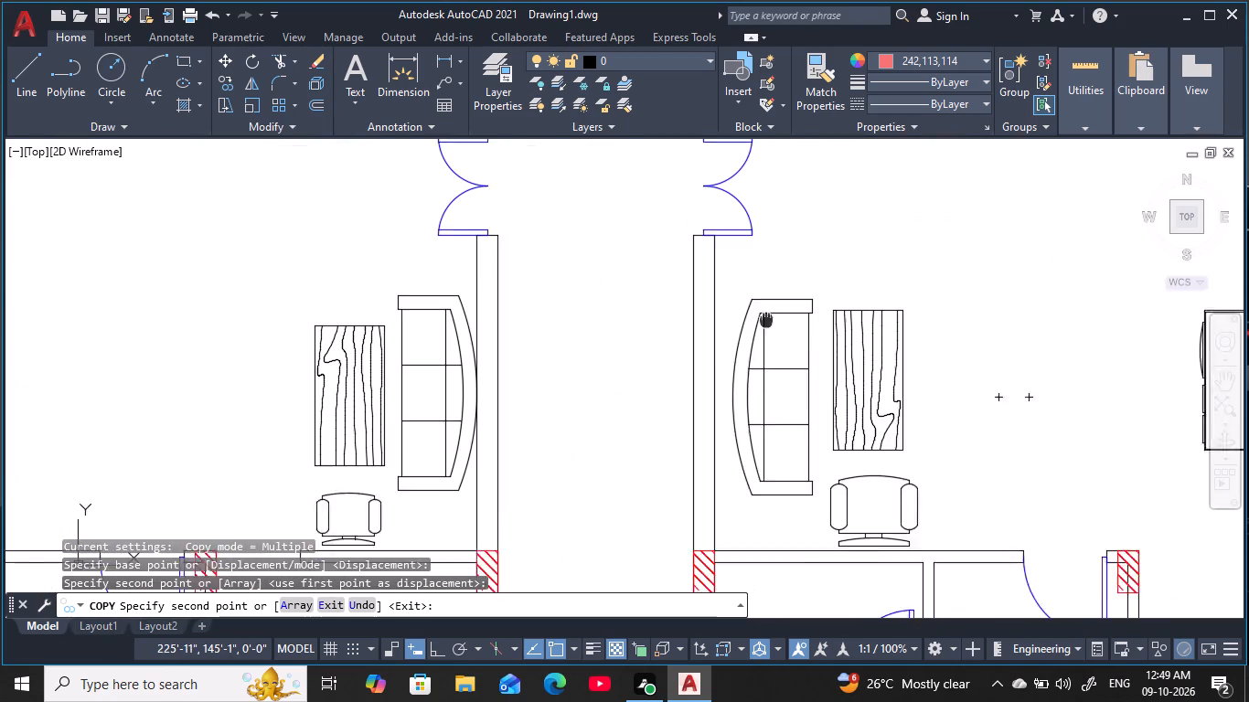
pyautogui.moveTo(769, 319); pyautogui.dragTo(782, 311, button='middle')
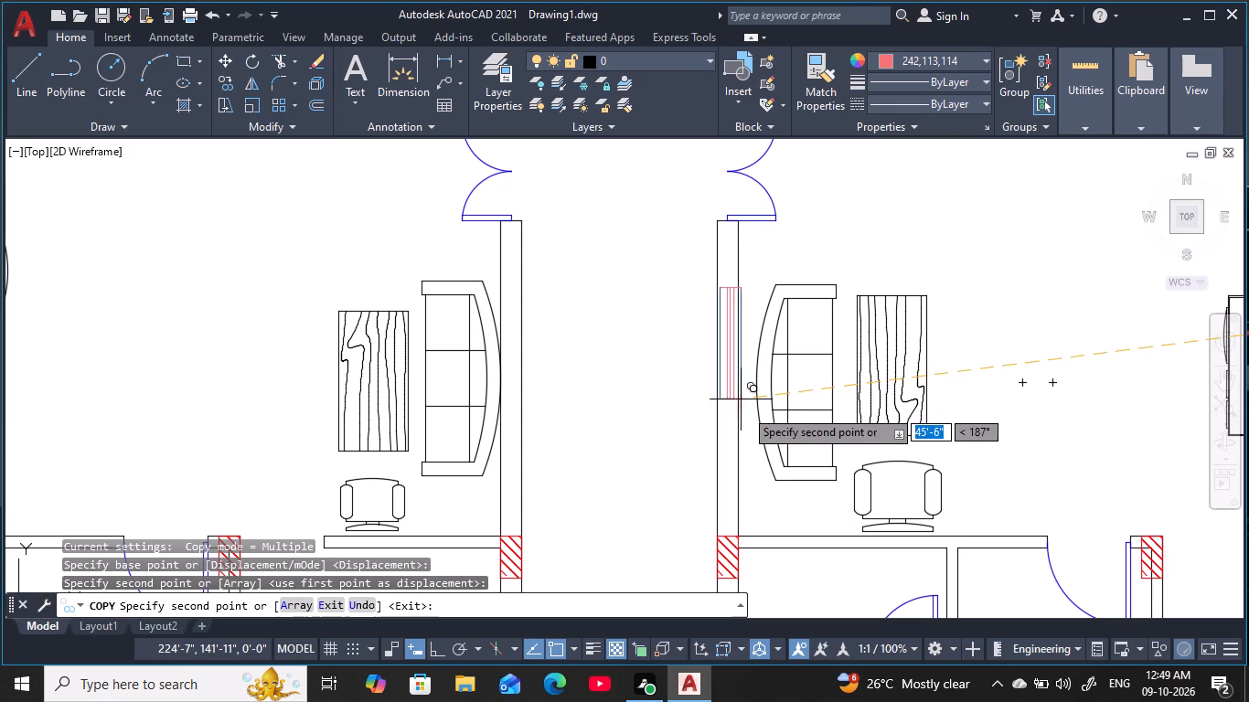
pyautogui.click(739, 425)
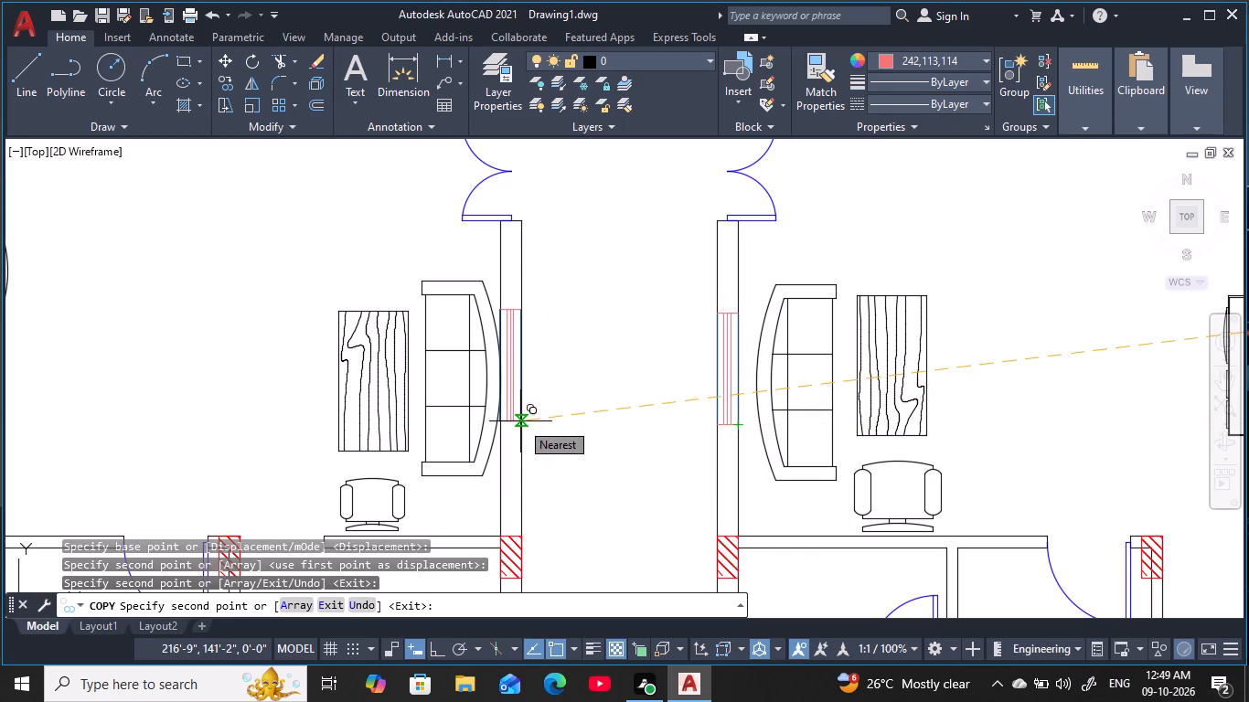
pyautogui.click(520, 421)
# Place a vertical window copy in the left exterior wall of the middle-left bedroom, beside the head of the bed.
pyautogui.scroll(-2, 549, 418)
pyautogui.moveTo(573, 417); pyautogui.dragTo(655, 361, button='middle')
pyautogui.moveTo(653, 407); pyautogui.dragTo(657, 399, button='middle')
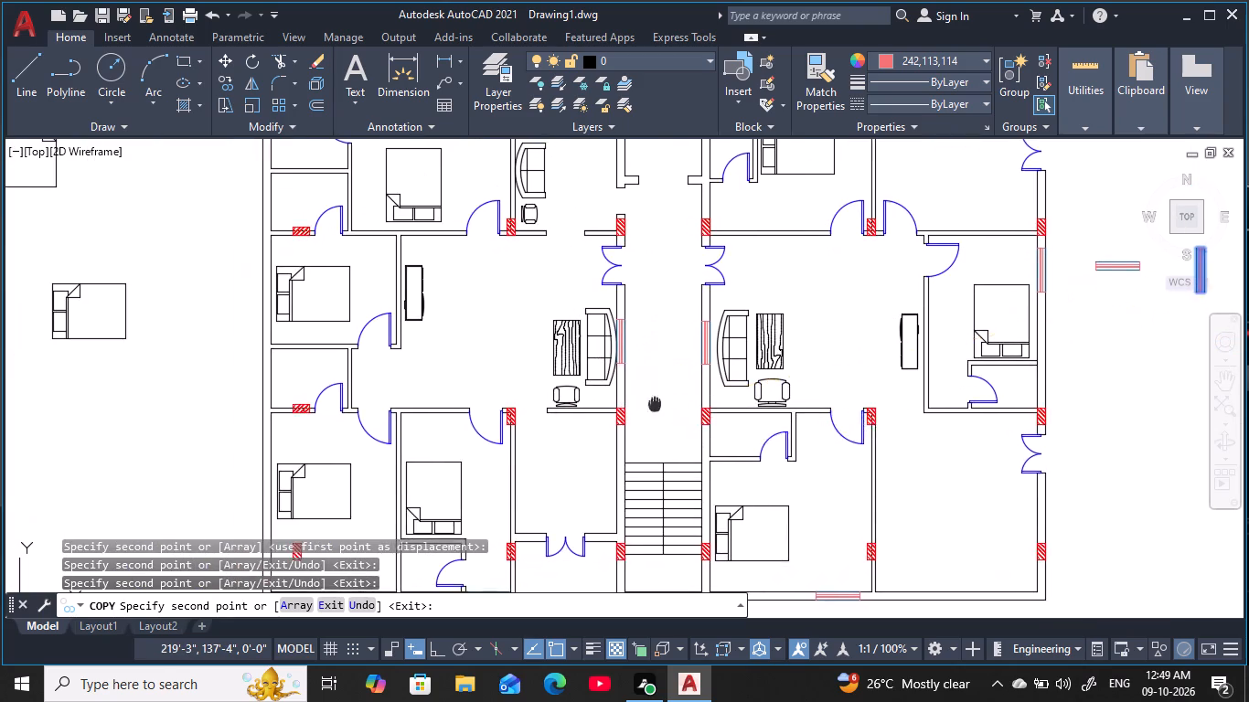
pyautogui.moveTo(657, 399); pyautogui.dragTo(709, 309, button='middle')
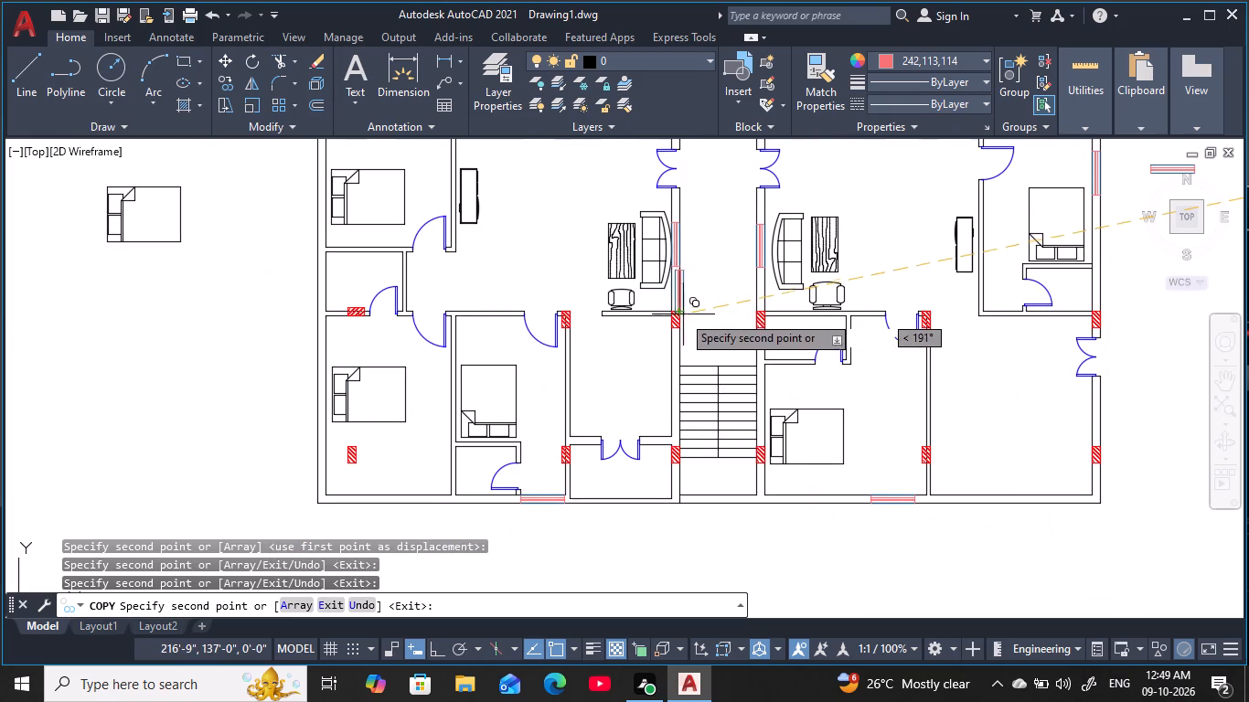
pyautogui.moveTo(491, 295); pyautogui.dragTo(714, 324, button='middle')
pyautogui.moveTo(586, 244); pyautogui.dragTo(625, 286, button='middle')
pyautogui.scroll(3, 600, 278)
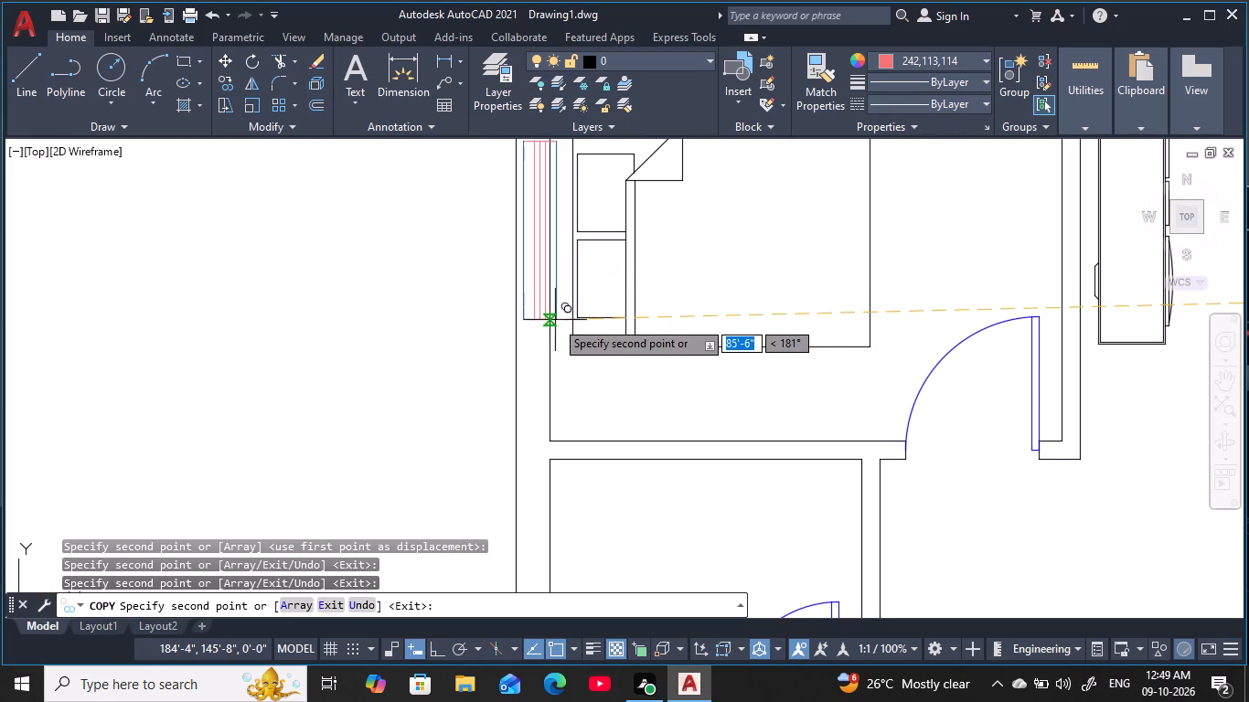
pyautogui.click(548, 323)
# Place another vertical window copy in the left exterior wall of the lower-left bedroom, beside the head of the bed.
pyautogui.scroll(-2, 588, 364)
pyautogui.moveTo(624, 383); pyautogui.dragTo(699, 261, button='middle')
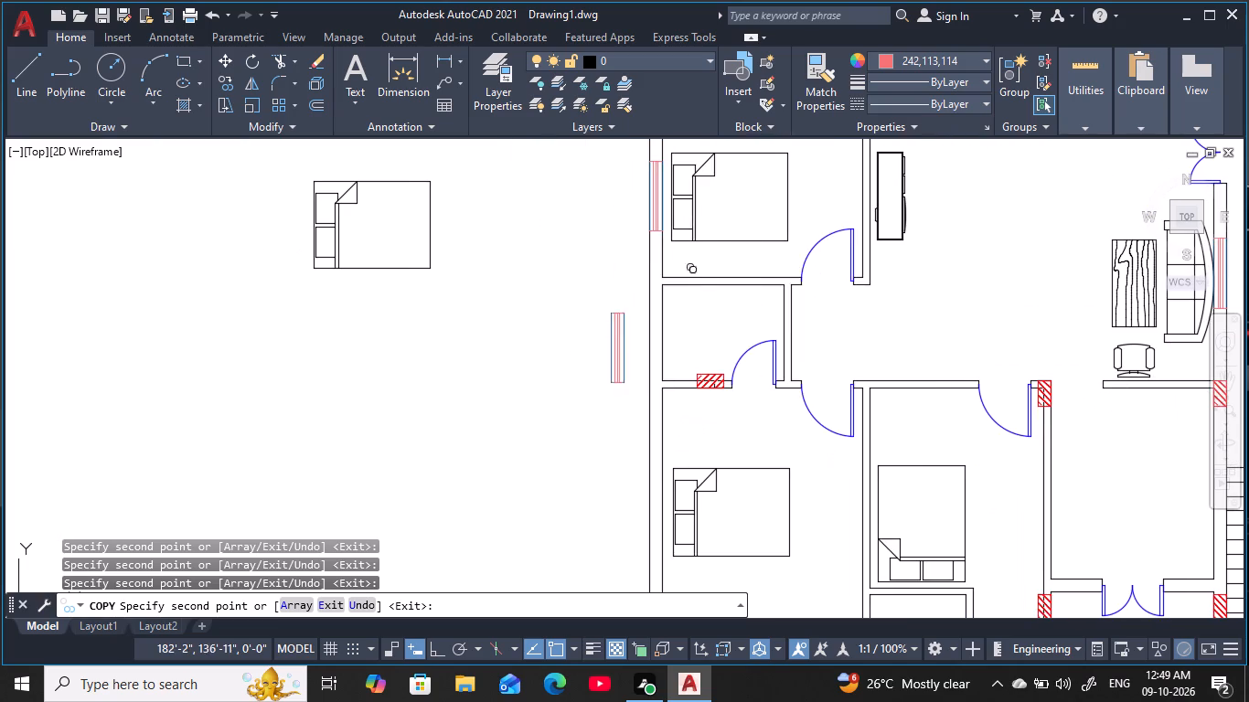
pyautogui.moveTo(738, 378); pyautogui.dragTo(851, 176, button='middle')
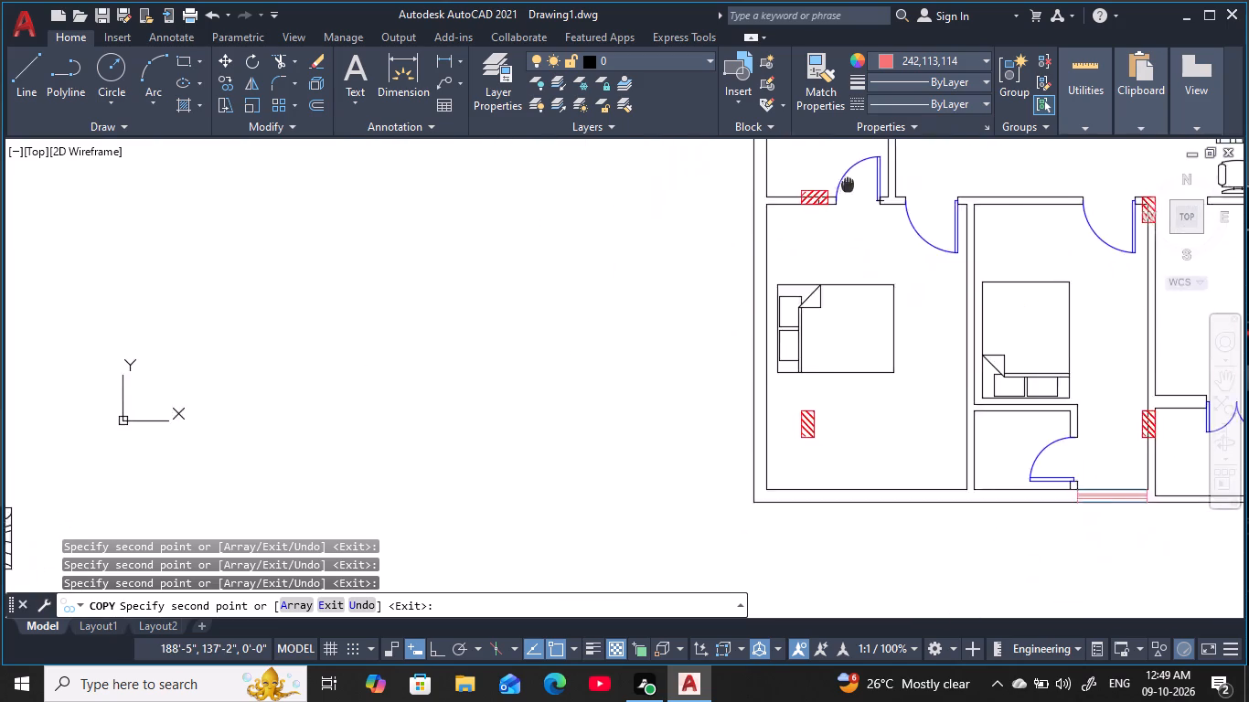
pyautogui.moveTo(851, 176); pyautogui.dragTo(860, 154, button='middle')
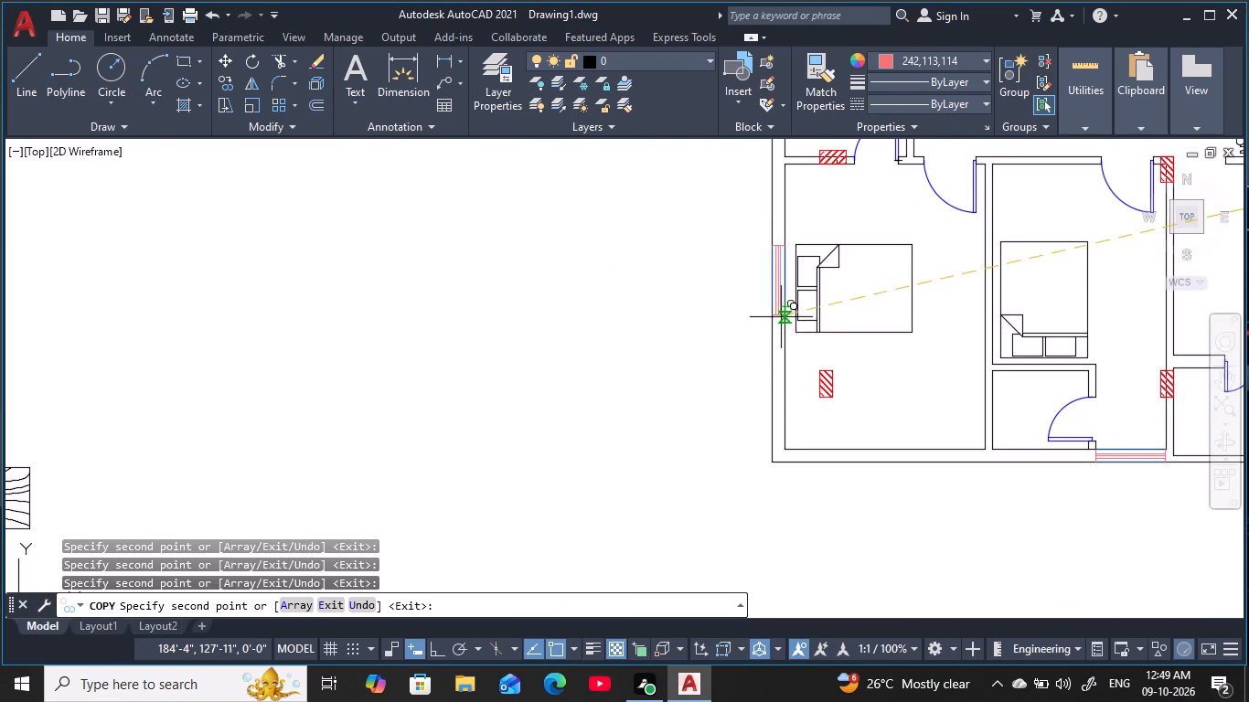
pyautogui.click(782, 322)
# Look over the floor plan for walls still needing windows and end the Copy command.
pyautogui.scroll(-1, 813, 394)
pyautogui.moveTo(816, 391); pyautogui.dragTo(675, 329, button='middle')
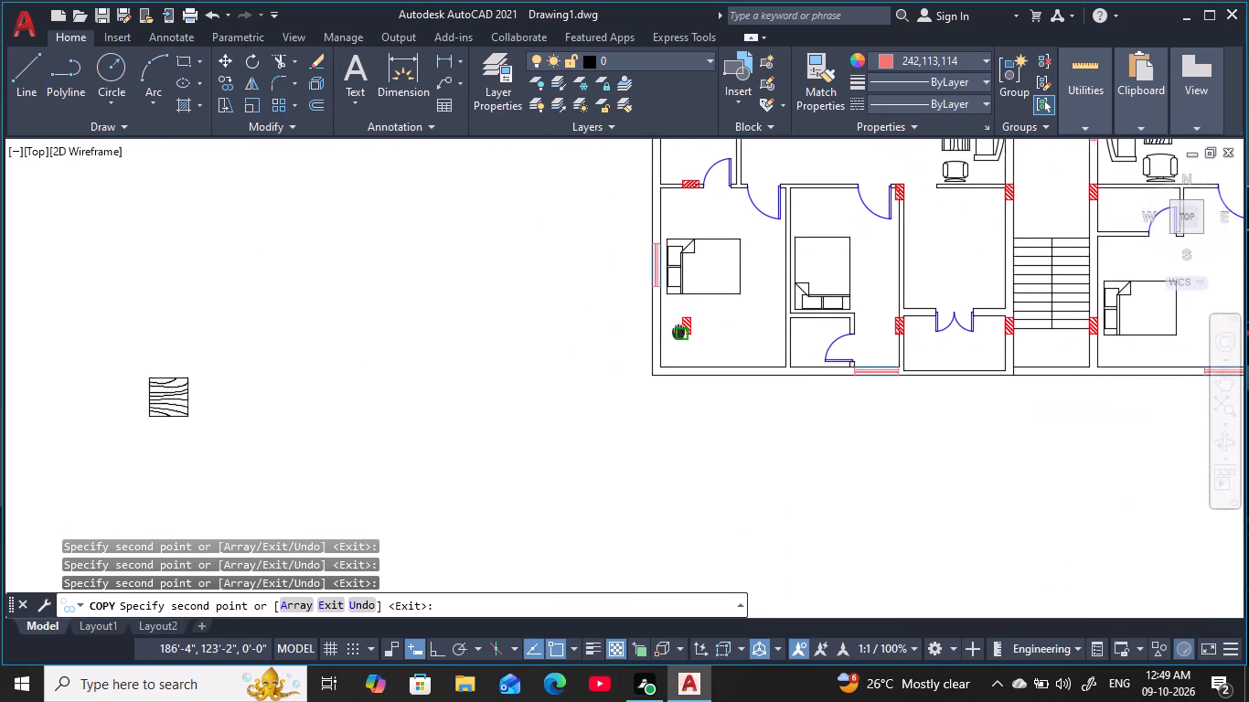
pyautogui.moveTo(675, 329); pyautogui.dragTo(644, 314, button='middle')
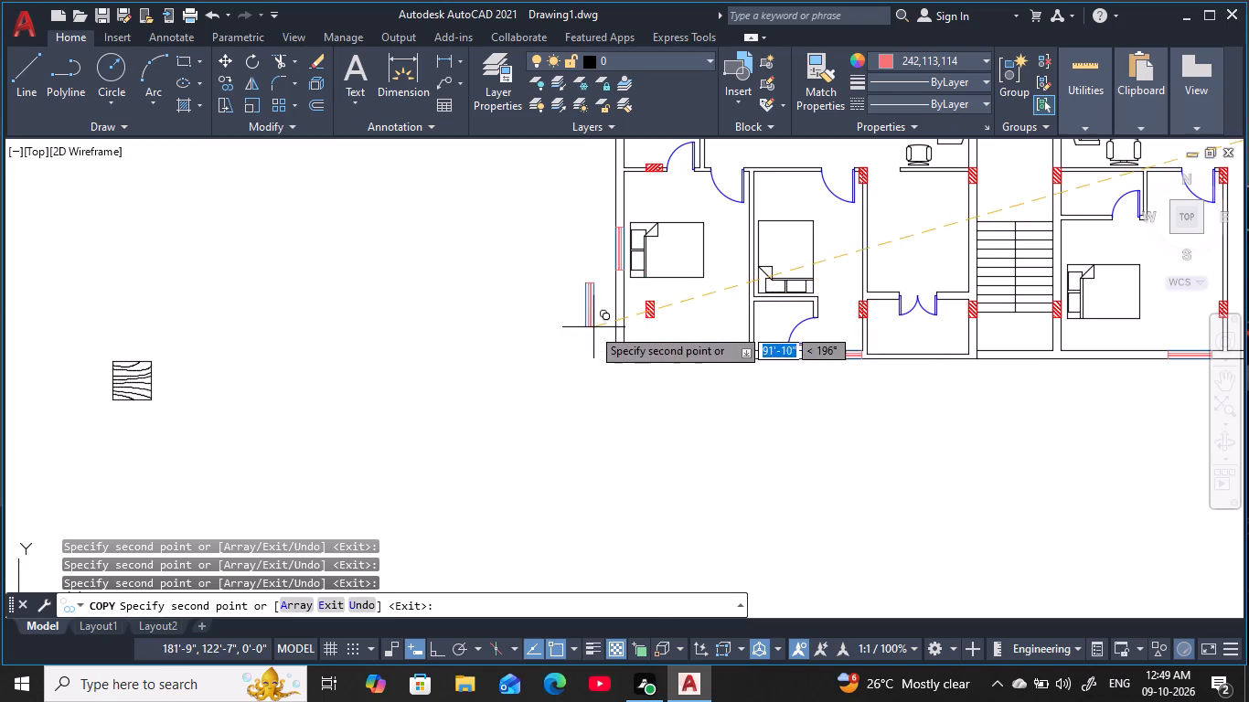
pyautogui.moveTo(693, 347); pyautogui.dragTo(687, 303, button='middle')
pyautogui.scroll(-2, 682, 303)
pyautogui.moveTo(668, 289); pyautogui.dragTo(675, 318, button='middle')
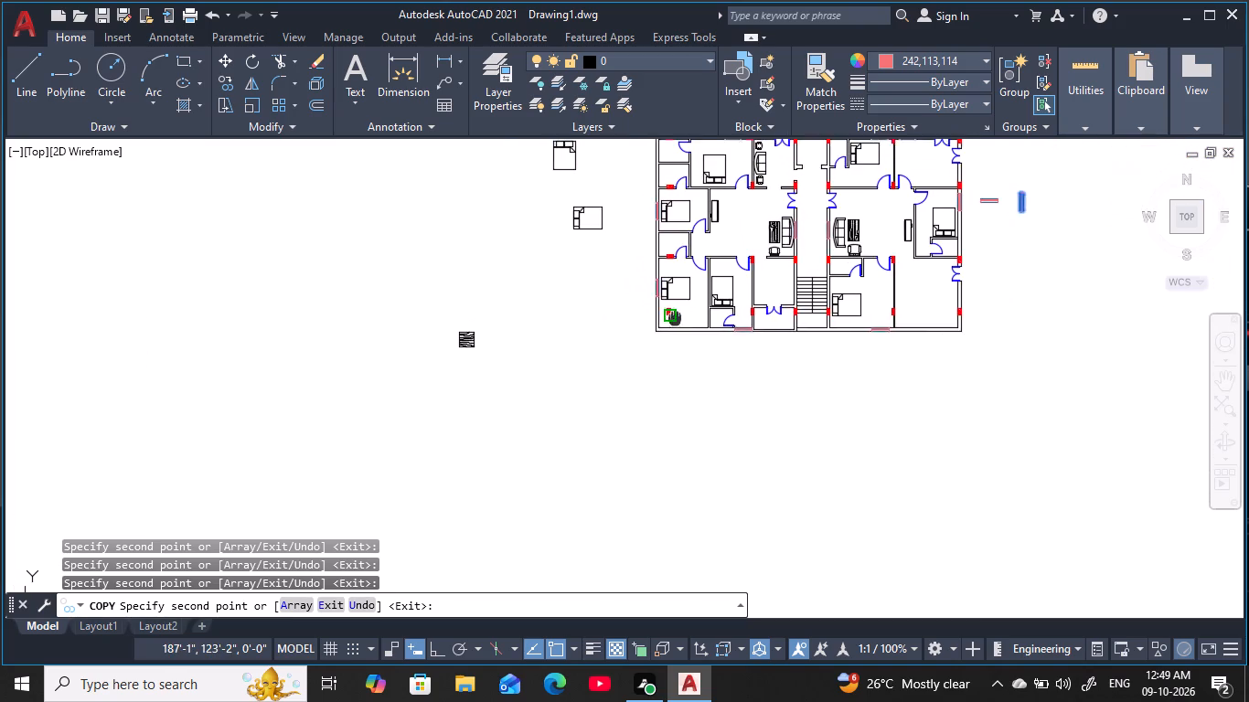
pyautogui.moveTo(675, 318); pyautogui.dragTo(678, 315, button='middle')
pyautogui.scroll(2, 680, 308)
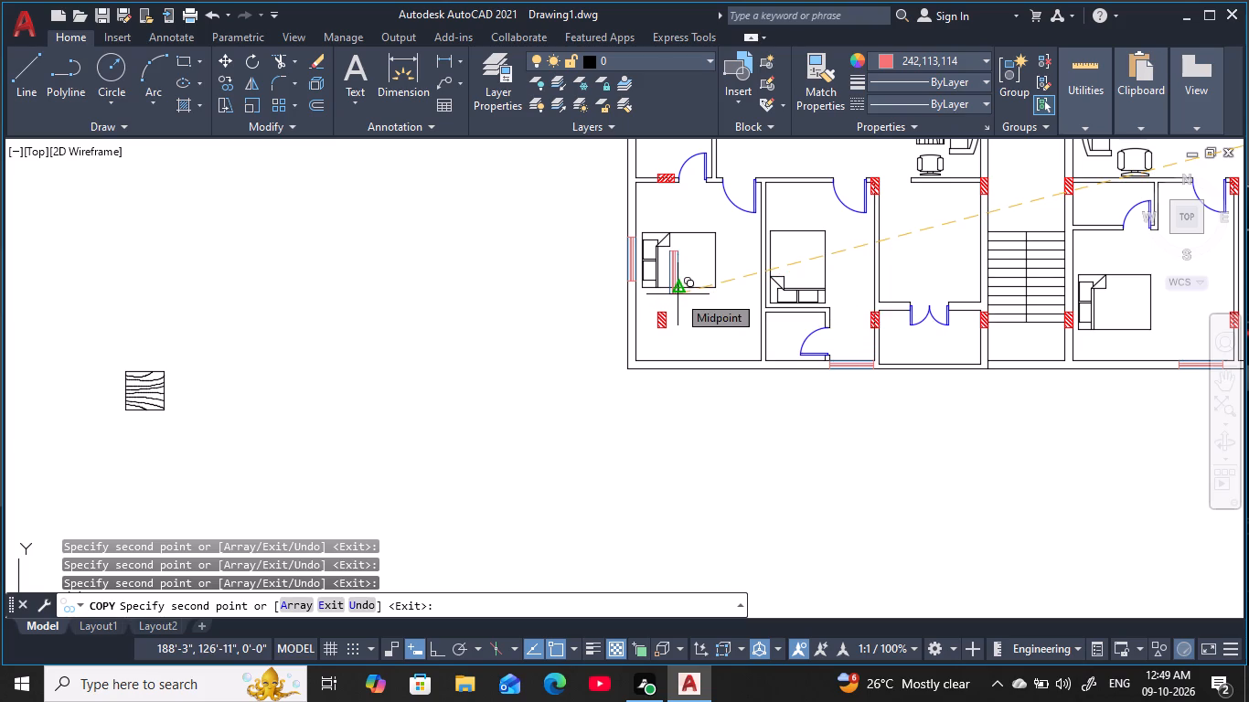
pyautogui.scroll(-1, 676, 293)
pyautogui.moveTo(748, 245); pyautogui.dragTo(594, 383, button='middle')
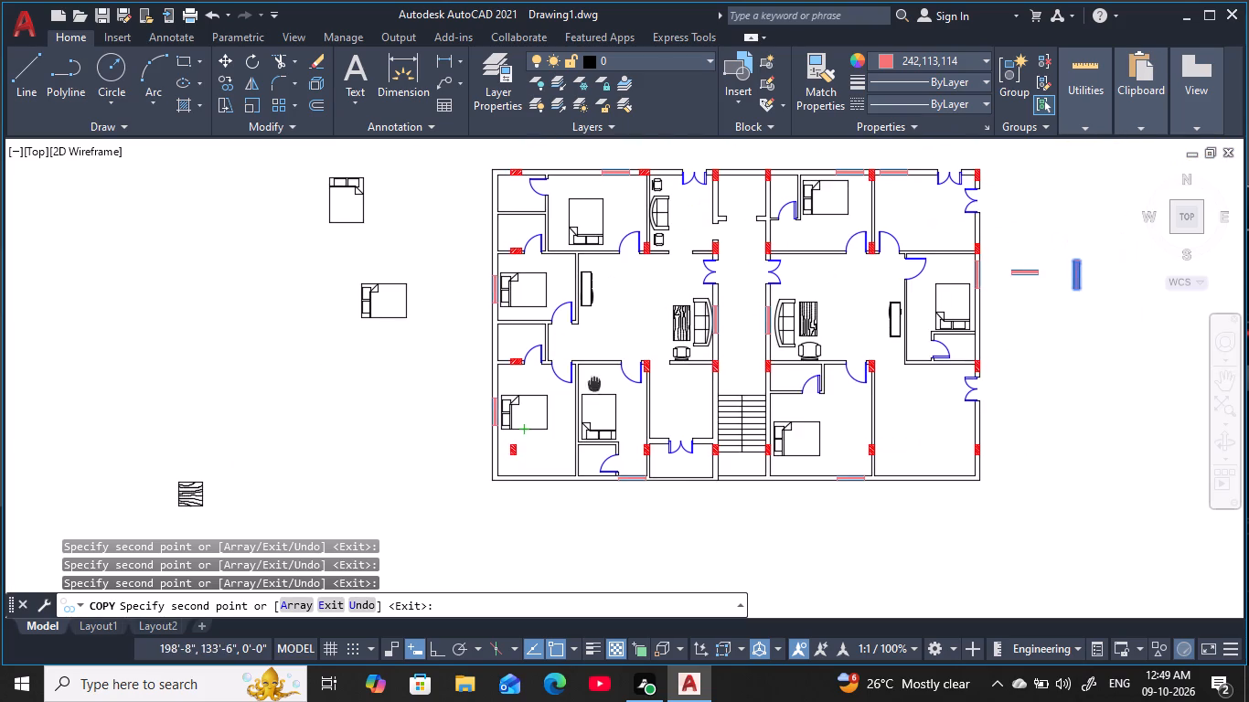
pyautogui.moveTo(594, 383); pyautogui.dragTo(594, 378, button='middle')
pyautogui.scroll(-1, 635, 314)
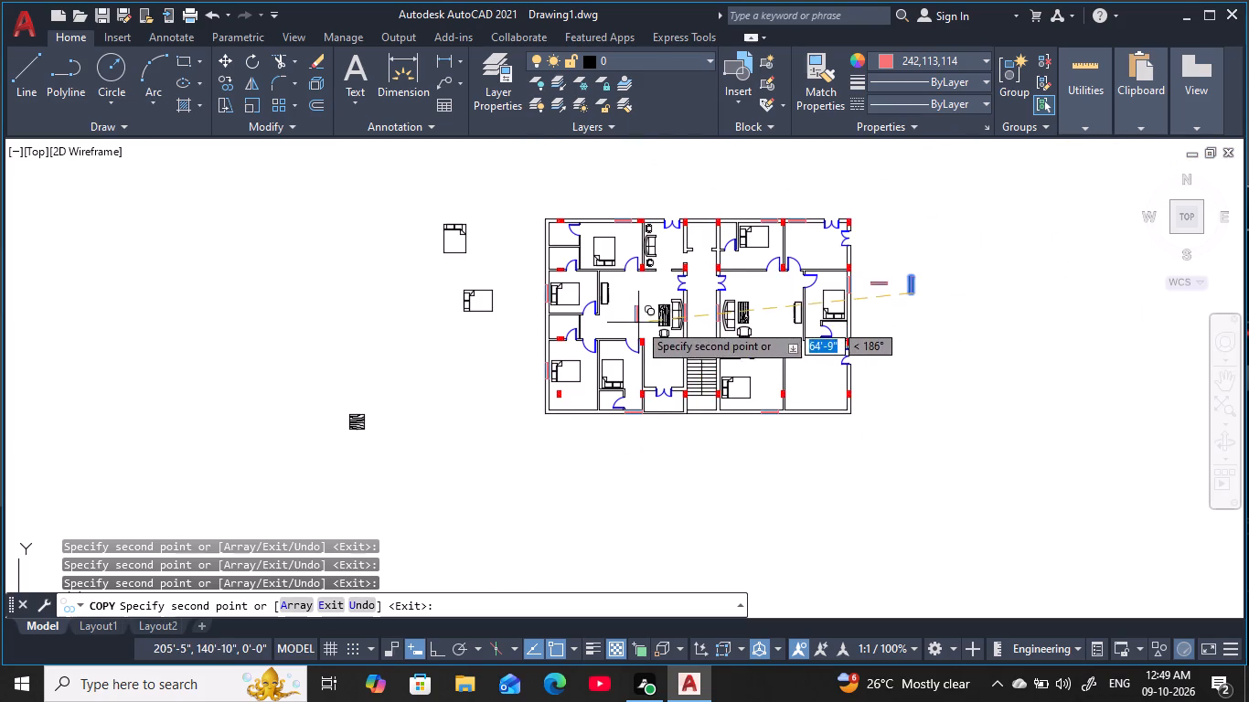
pyautogui.moveTo(634, 326); pyautogui.dragTo(603, 337, button='middle')
pyautogui.press('Escape')
pyautogui.press('Escape')
pyautogui.press('Escape')
pyautogui.press('Escape')
pyautogui.press('Escape')
pyautogui.press('Escape')
pyautogui.press('Escape')
pyautogui.press('Escape')
pyautogui.press('Escape')
pyautogui.press('Escape')
pyautogui.press('Escape')
pyautogui.press('Escape')
pyautogui.press('Escape')
pyautogui.press('Escape')
pyautogui.press('Escape')
pyautogui.press('Escape')
pyautogui.press('Escape')
pyautogui.press('Escape')
pyautogui.press('Escape')
pyautogui.press('Escape')
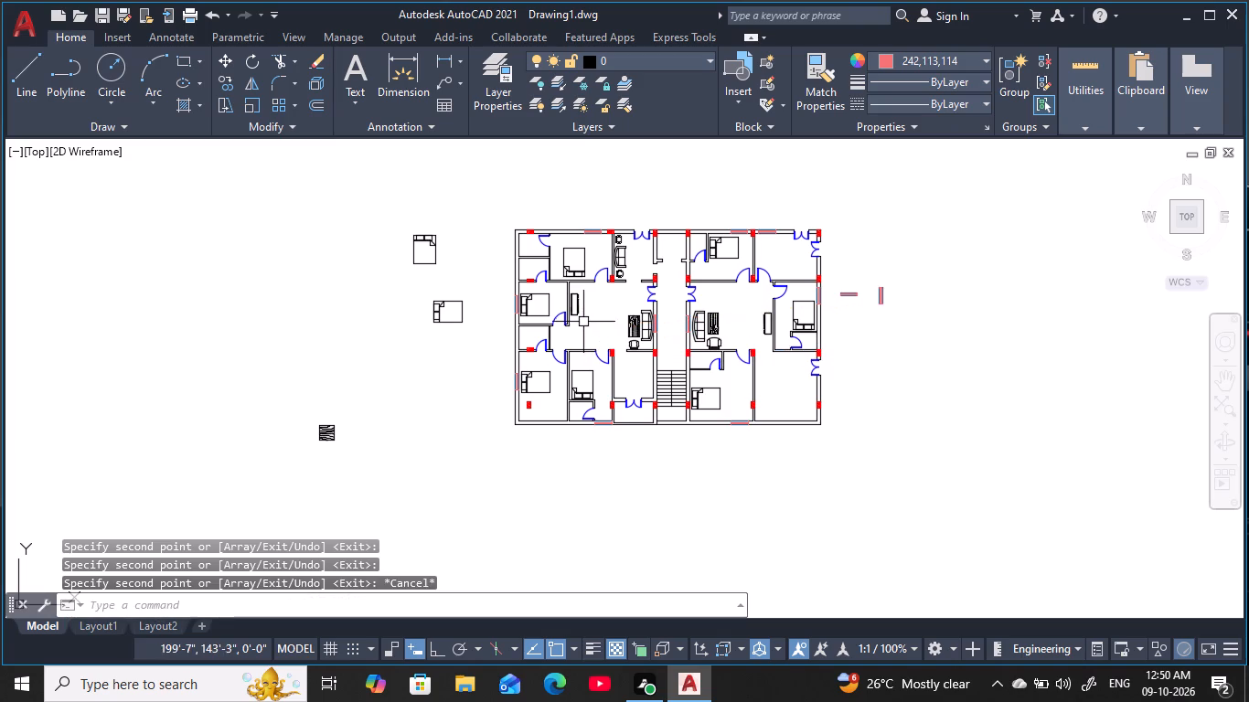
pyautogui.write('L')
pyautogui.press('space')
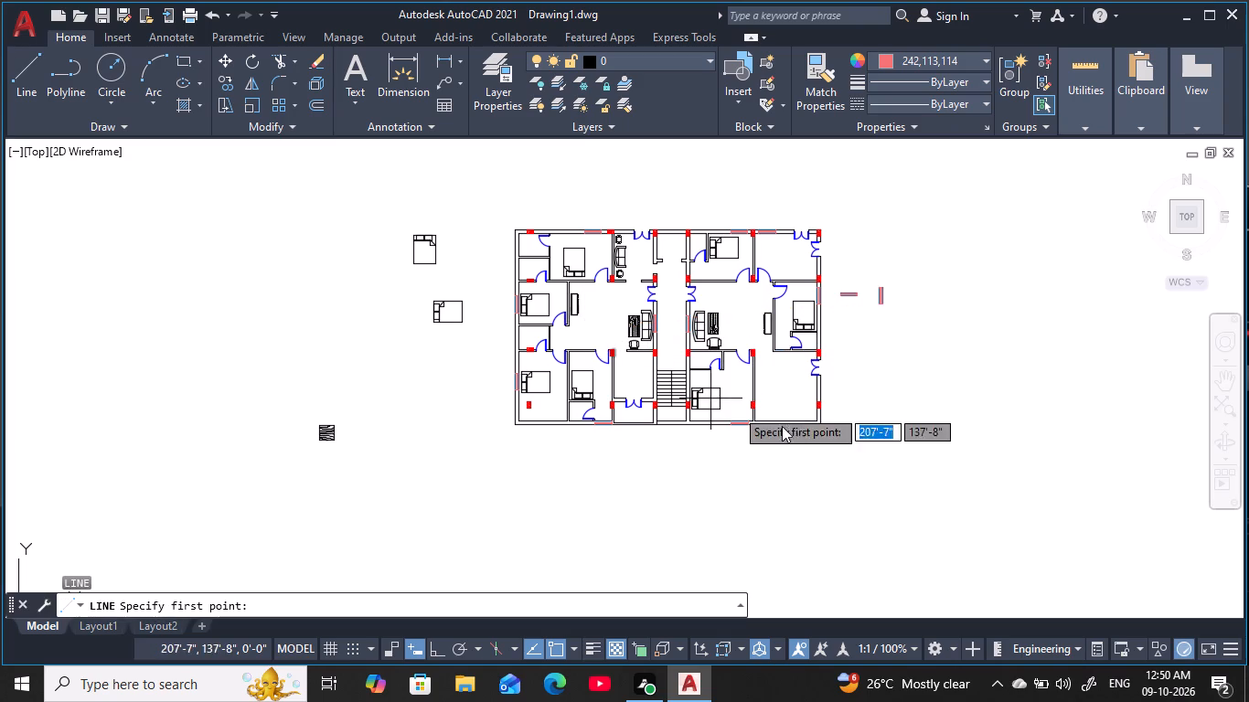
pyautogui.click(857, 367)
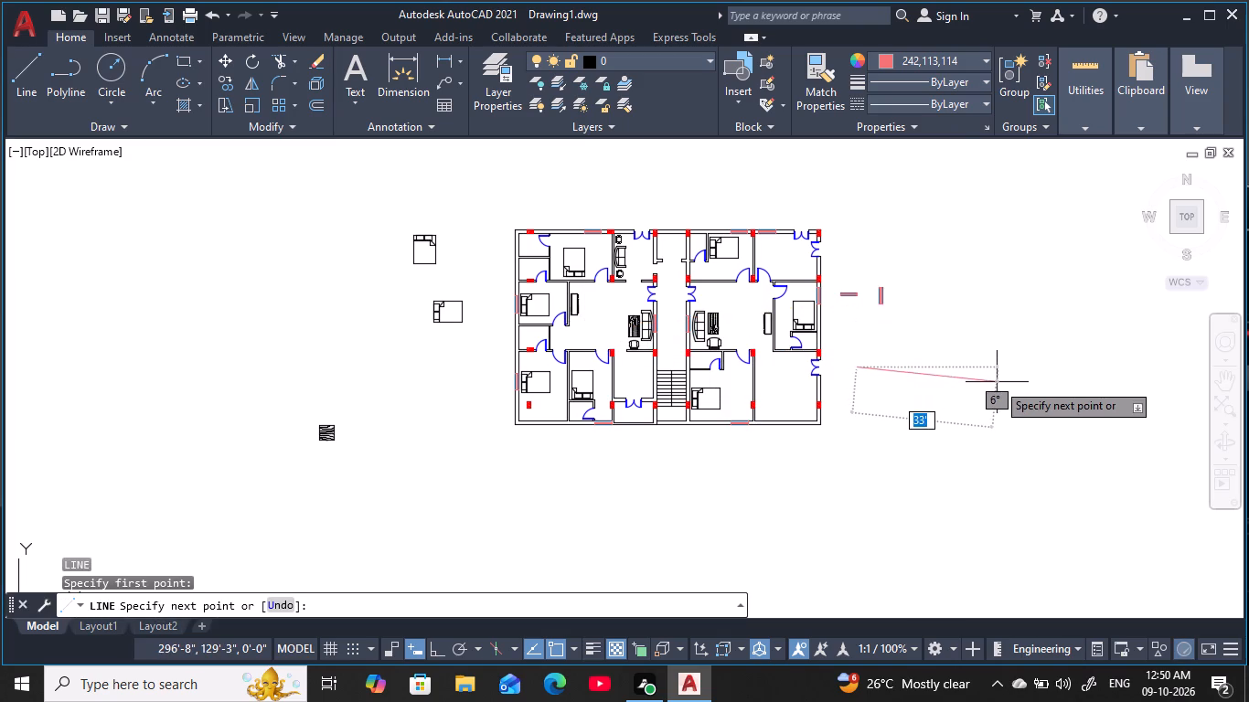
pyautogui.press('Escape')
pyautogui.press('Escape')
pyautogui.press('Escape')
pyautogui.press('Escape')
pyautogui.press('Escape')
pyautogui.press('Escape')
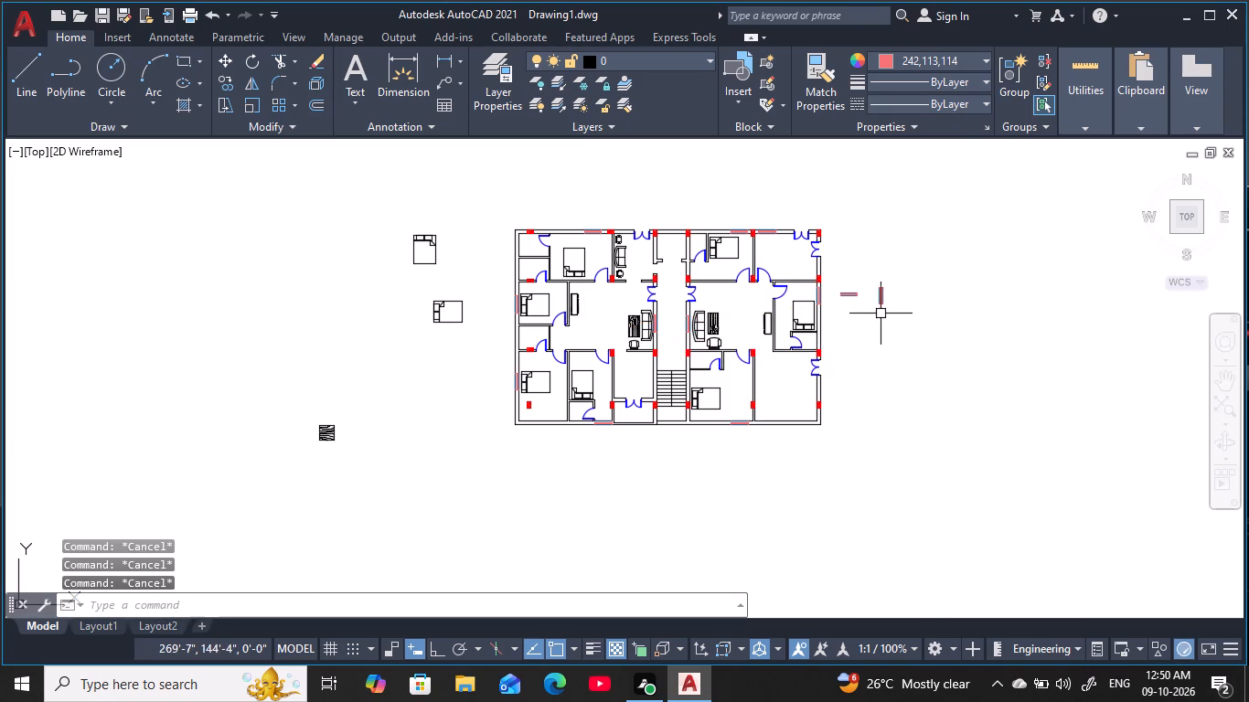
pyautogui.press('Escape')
# Set the current object color to 16,86,137 and turn on Ortho mode.
pyautogui.click(968, 61)
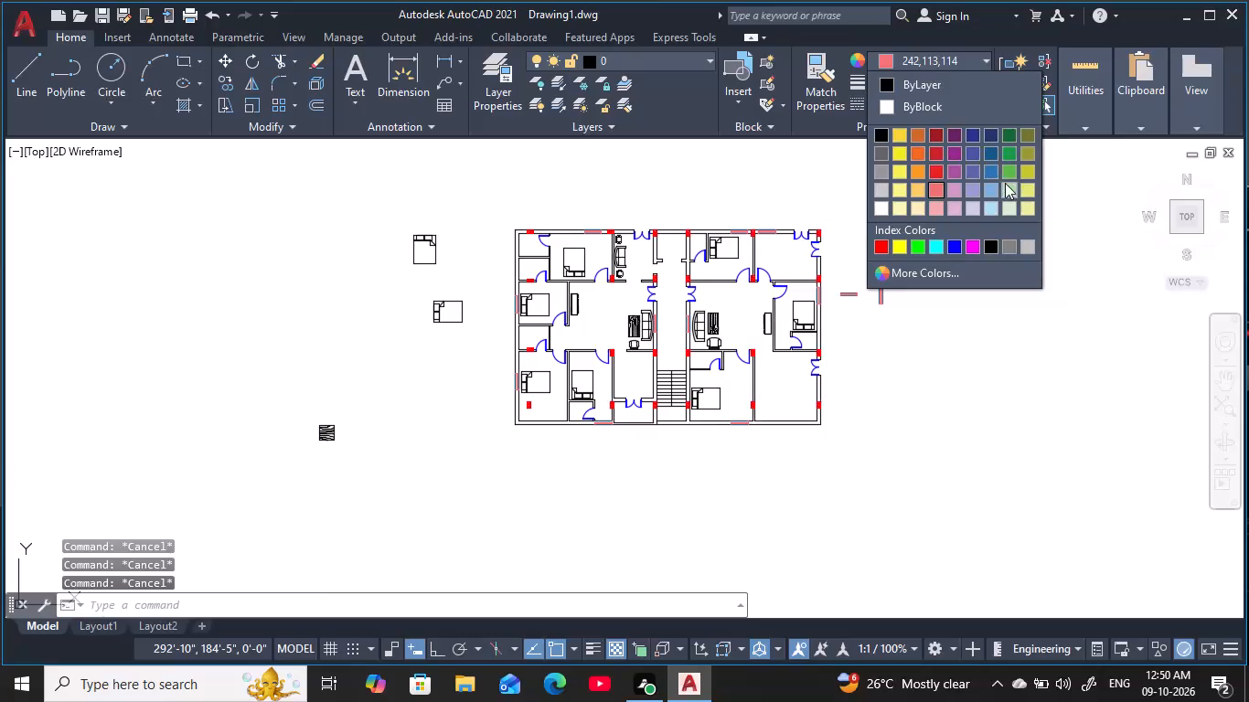
pyautogui.click(986, 153)
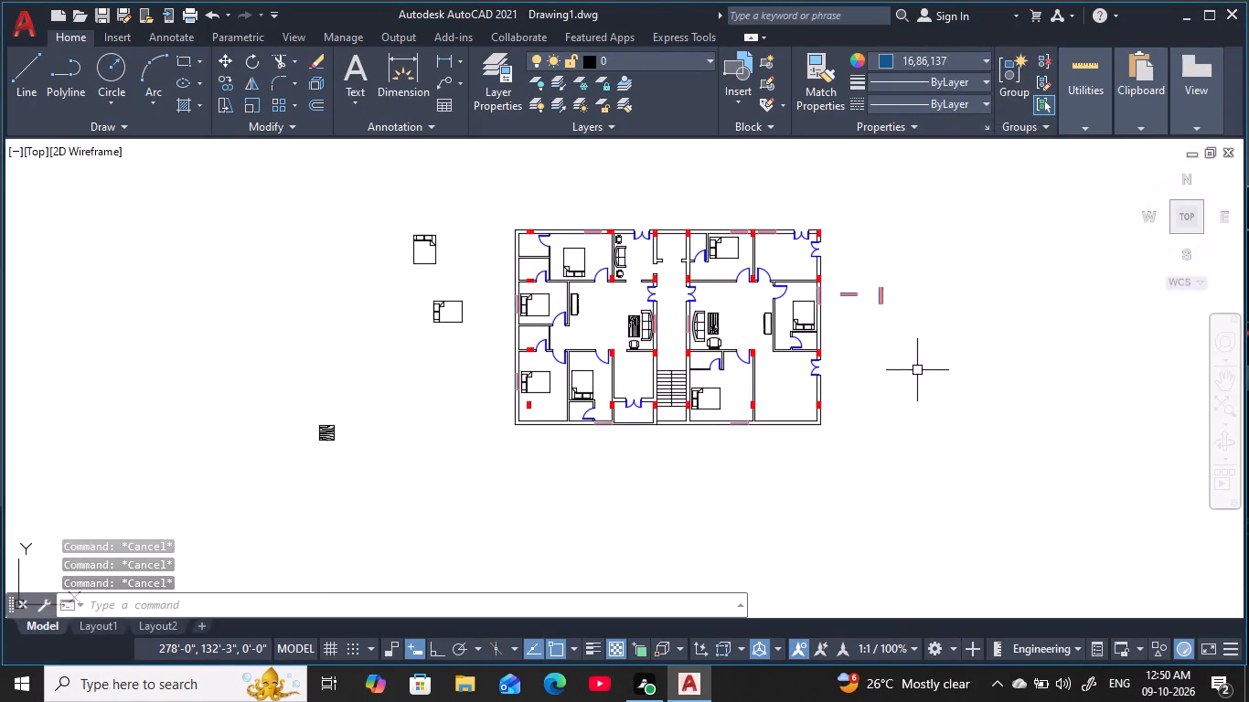
pyautogui.write('L')
pyautogui.press('space')
pyautogui.click(917, 368)
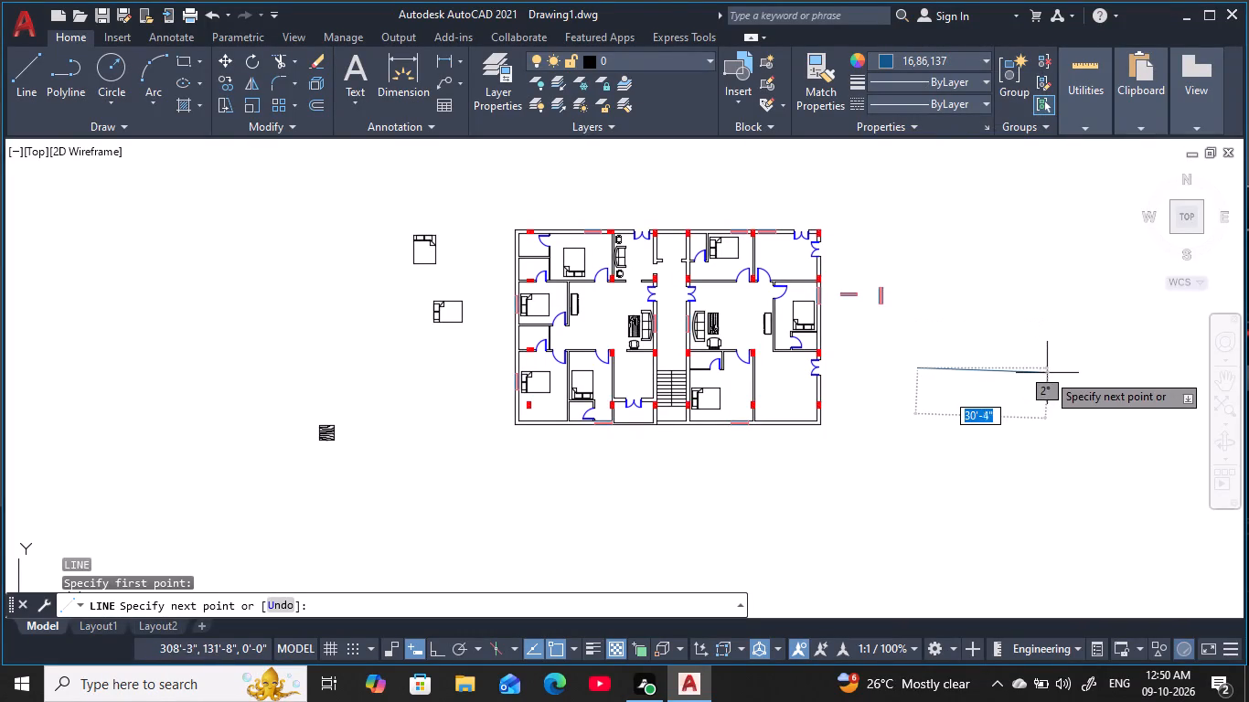
pyautogui.press('F8')
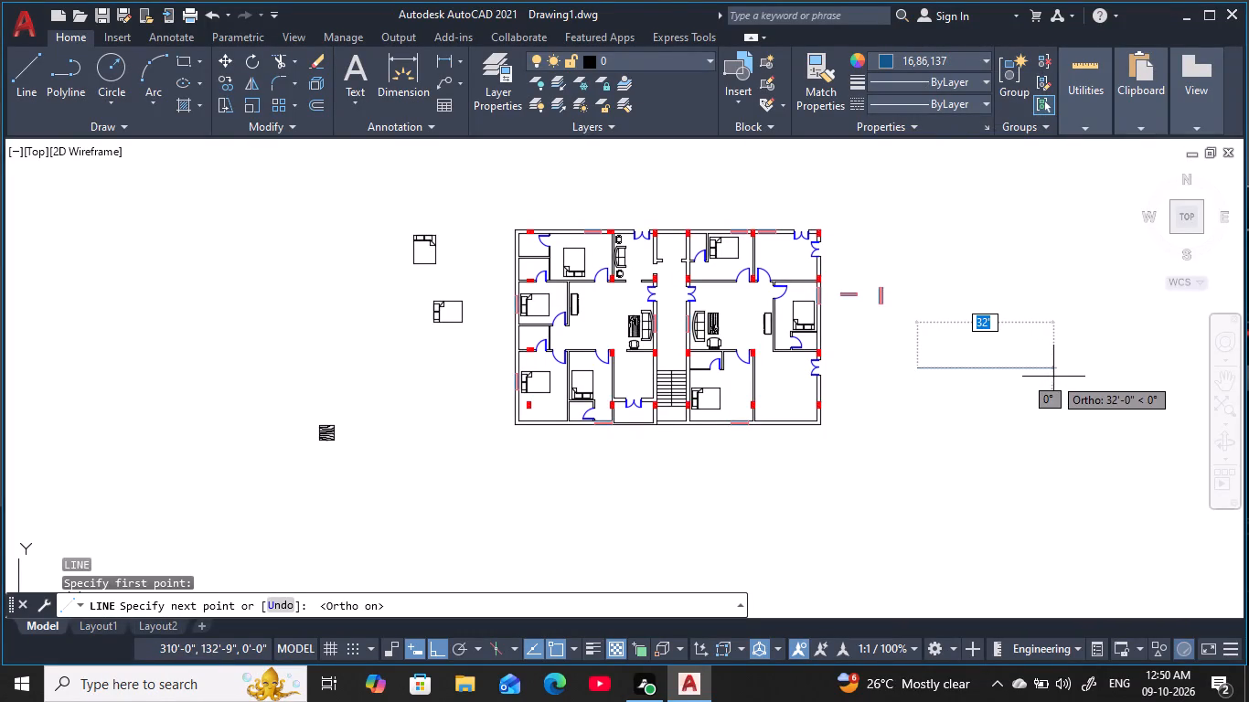
pyautogui.press('F2')
pyautogui.press('Escape')
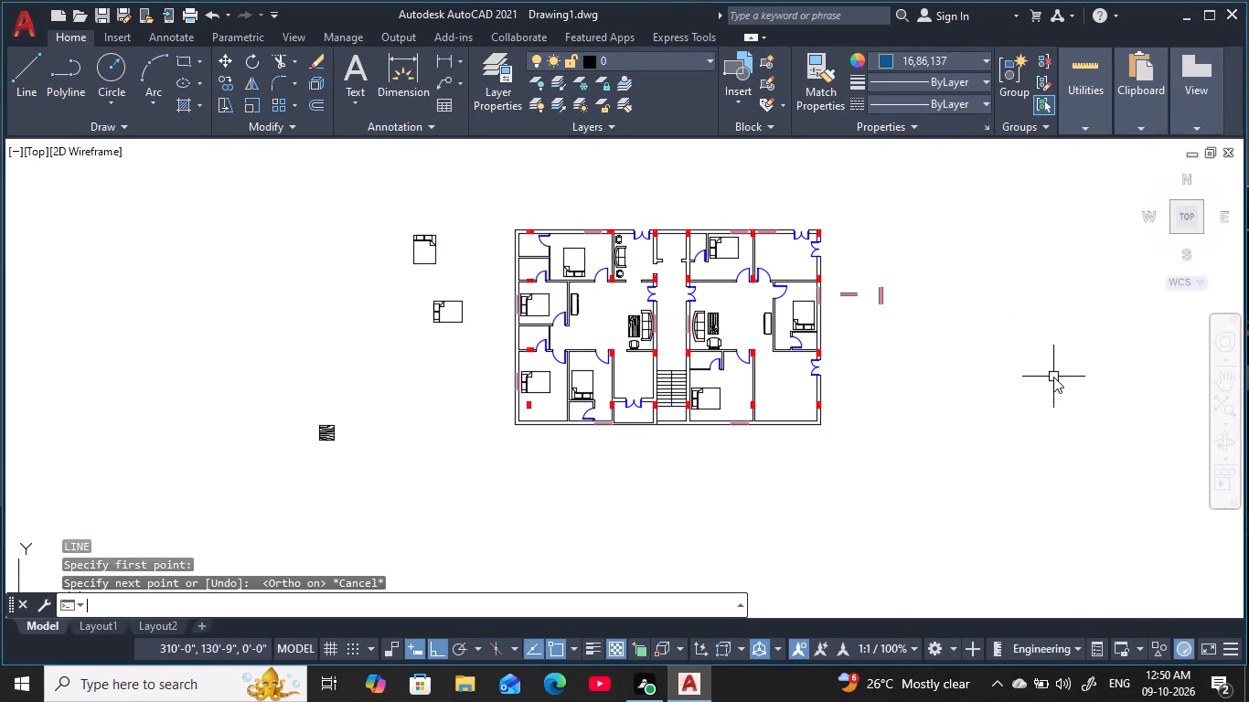
pyautogui.press('Escape')
pyautogui.press('Escape')
pyautogui.press('Escape')
pyautogui.press('Escape')
pyautogui.press('Escape')
pyautogui.press('Escape')
pyautogui.press('Escape')
pyautogui.press('Escape')
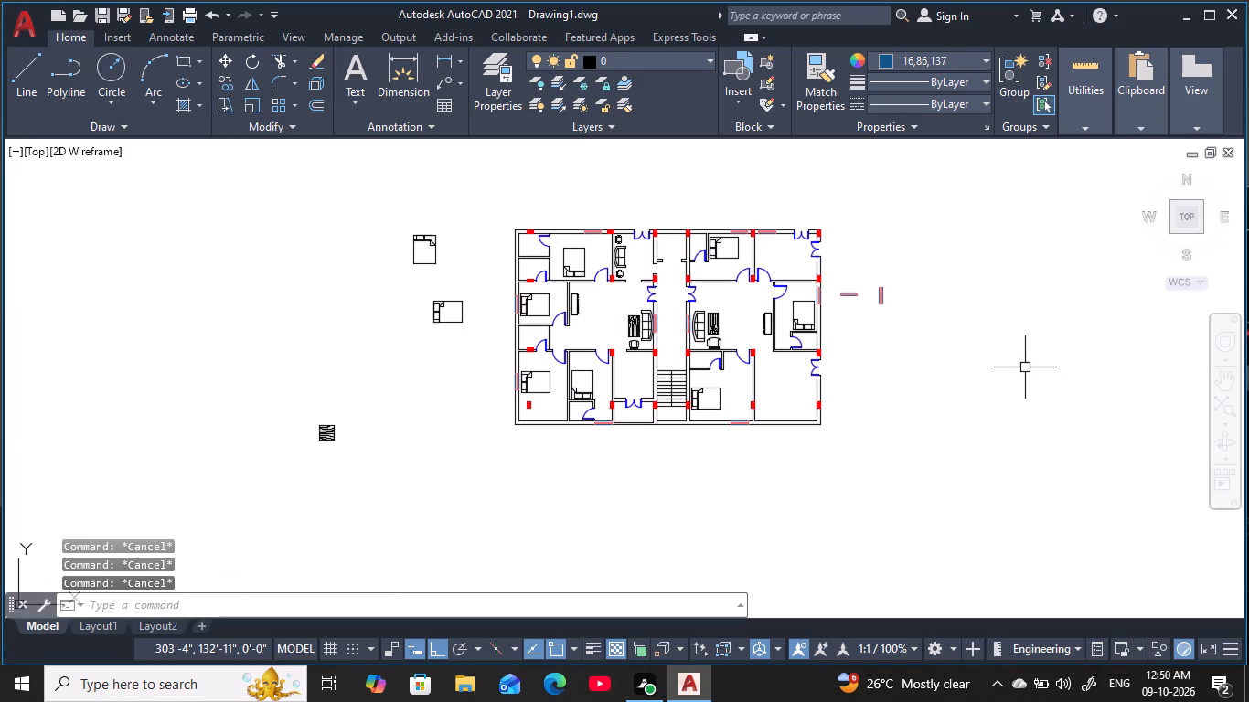
# Draw a horizontal 2'6" by 9" rectangle with lines in the empty area right of the floor plan, below the window symbols.
pyautogui.write('L')
pyautogui.press('space')
pyautogui.click(884, 355)
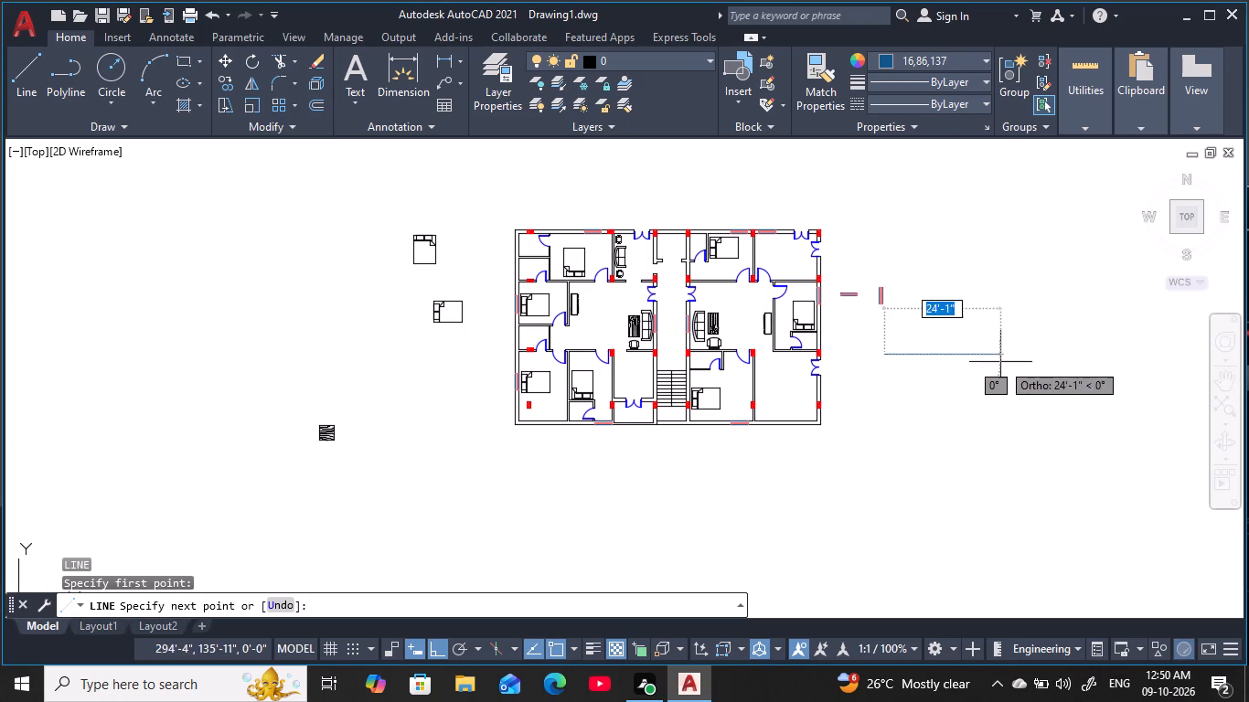
pyautogui.press('2')
pyautogui.press("'")
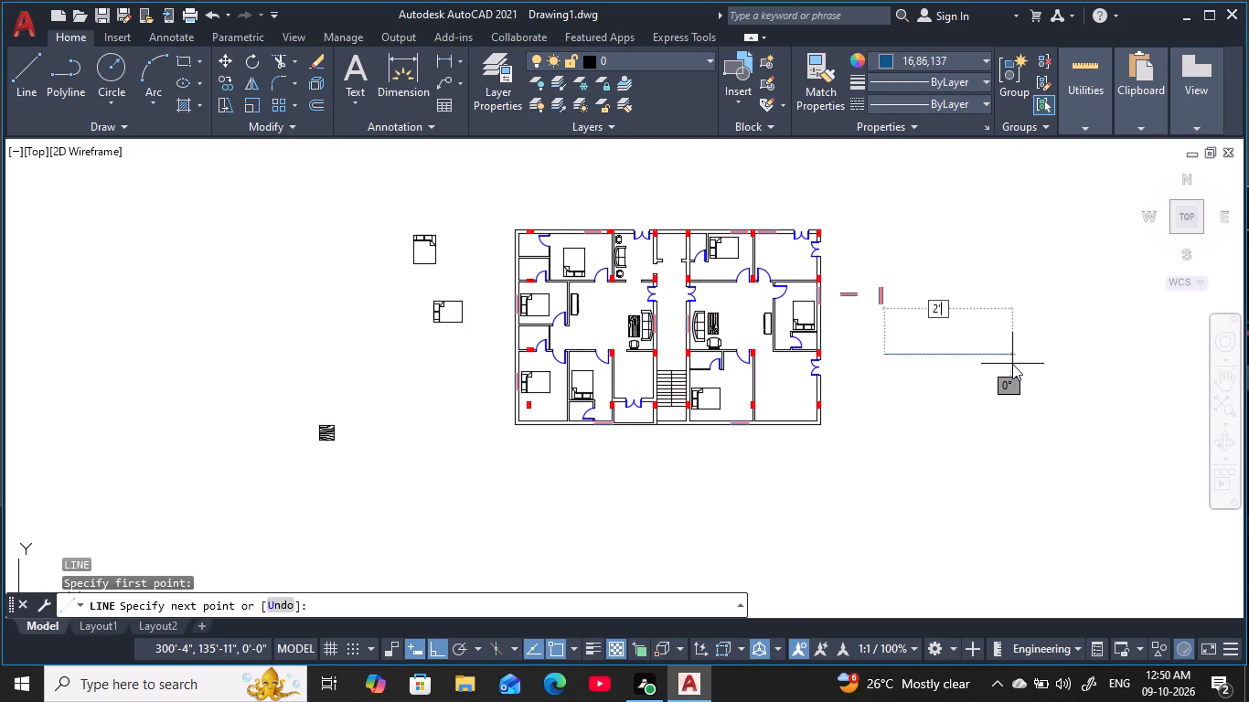
pyautogui.write('6')
pyautogui.press('space')
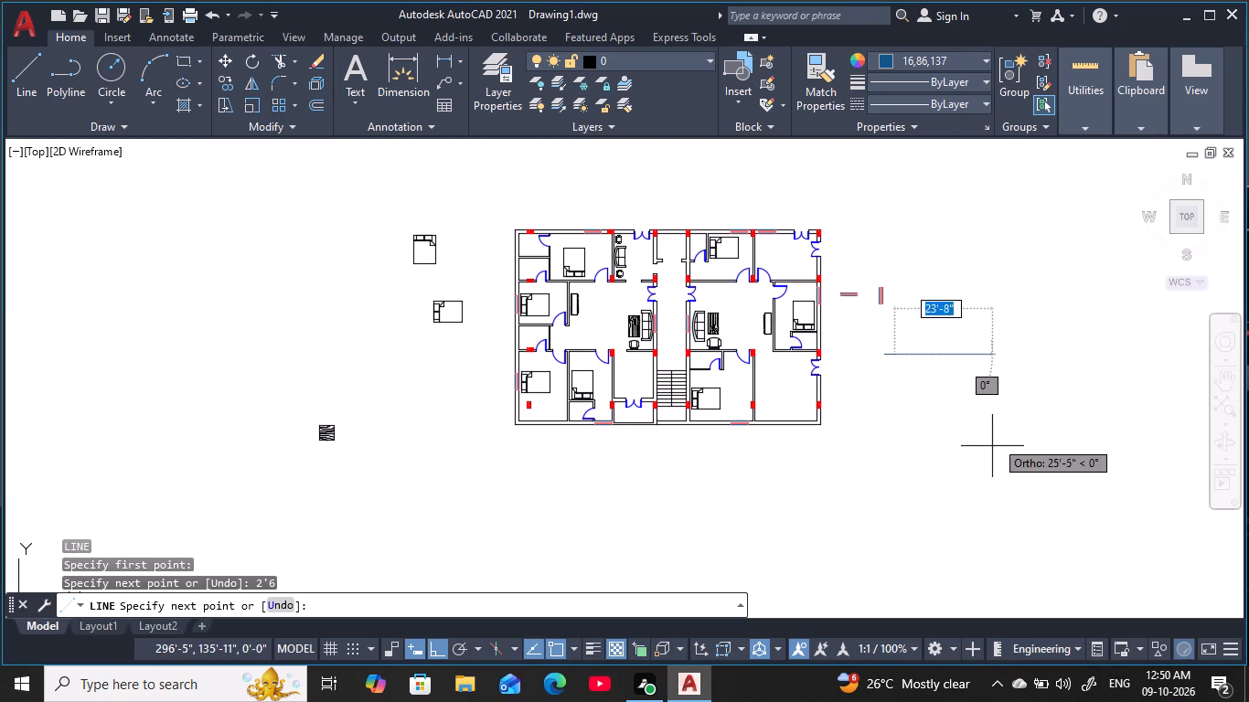
pyautogui.write('9')
pyautogui.press('space')
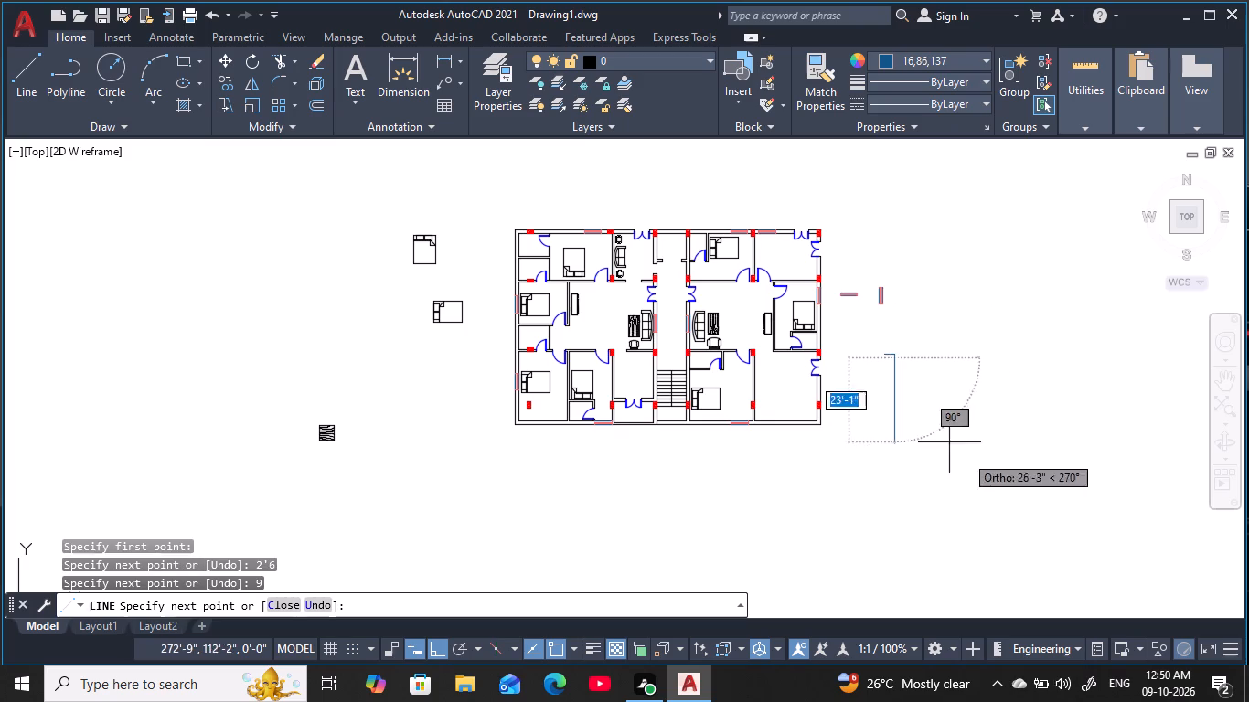
pyautogui.press('2')
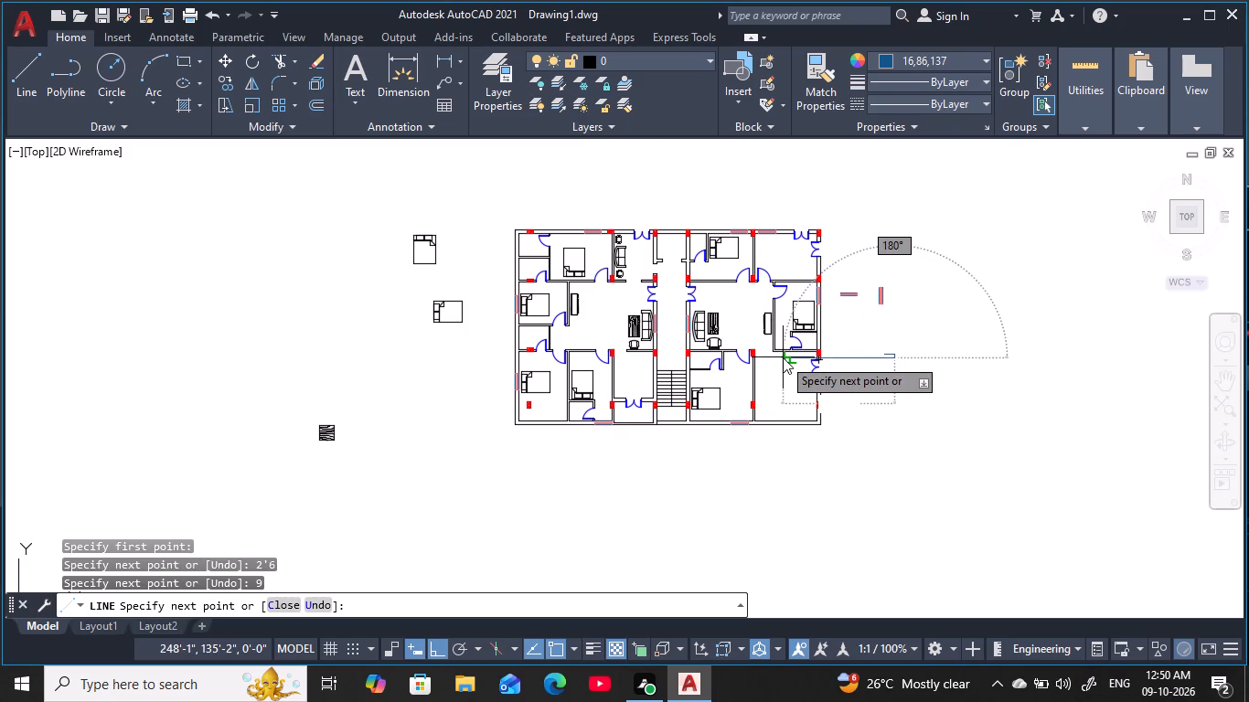
pyautogui.press("'")
pyautogui.write('6')
pyautogui.press('space')
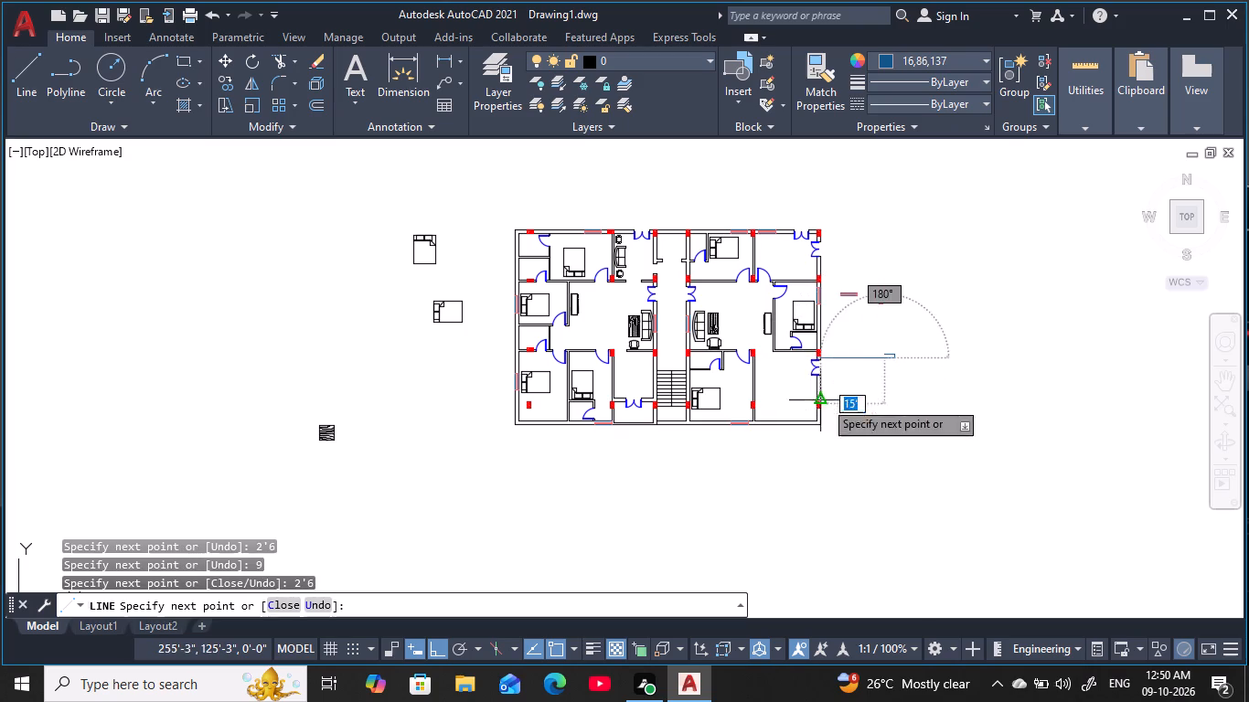
pyautogui.write('9')
pyautogui.press('space')
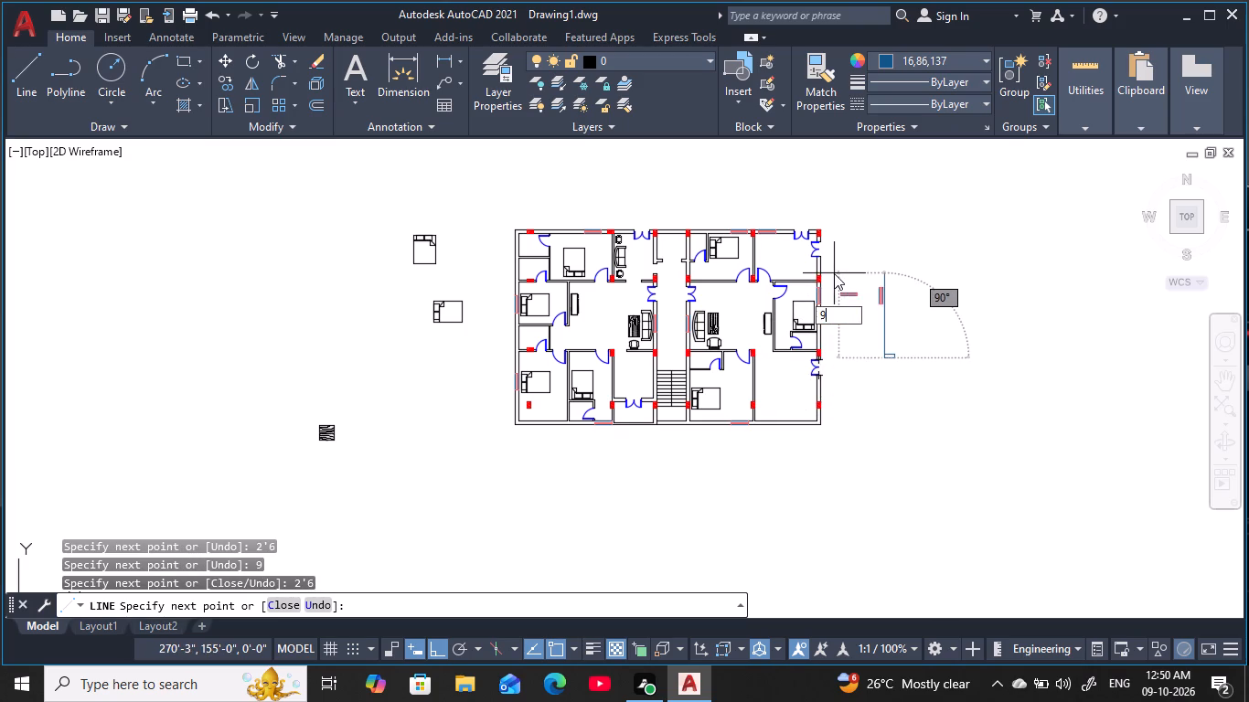
pyautogui.press('Escape')
pyautogui.press('Escape')
pyautogui.scroll(4, 890, 364)
pyautogui.press('Escape')
pyautogui.press('Escape')
pyautogui.press('Escape')
# Draw a horizontal center line in color 242,113,114 between the midpoints of the new rectangle's short sides.
pyautogui.moveTo(890, 363); pyautogui.dragTo(881, 378, button='middle')
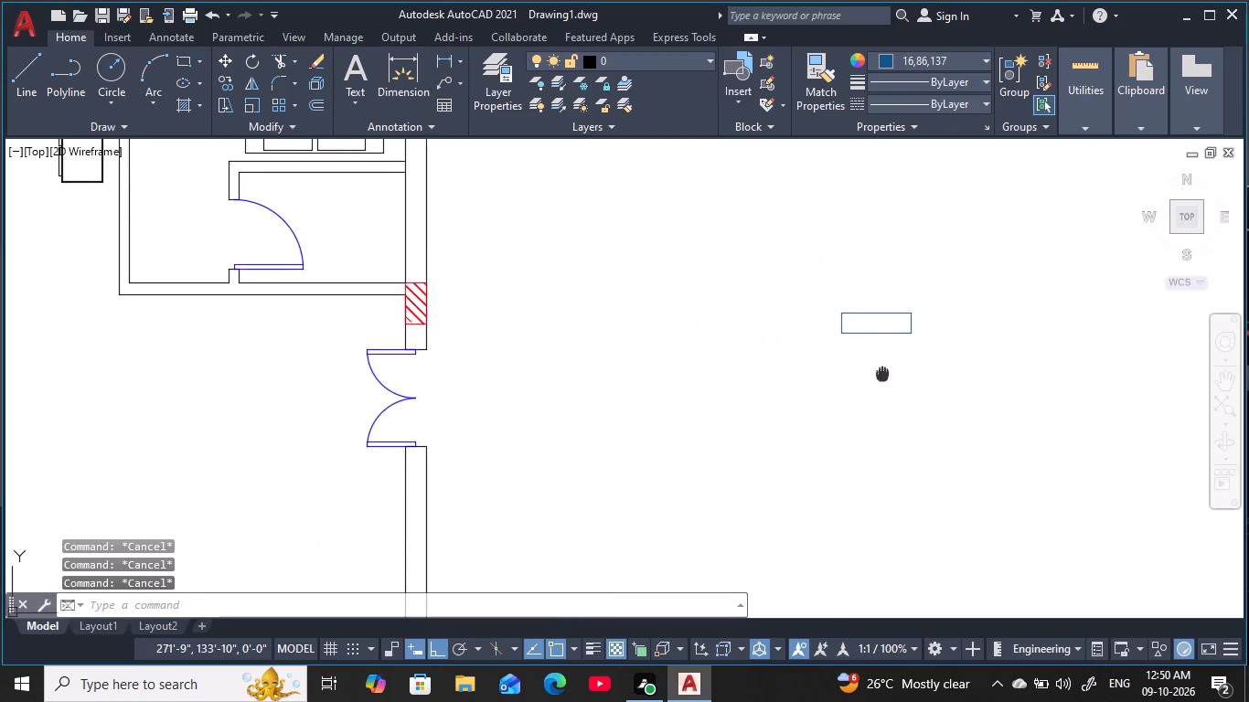
pyautogui.moveTo(881, 378); pyautogui.dragTo(861, 431, button='middle')
pyautogui.press('Escape')
pyautogui.press('Escape')
pyautogui.moveTo(842, 339); pyautogui.dragTo(835, 422, button='middle')
pyautogui.click(973, 65)
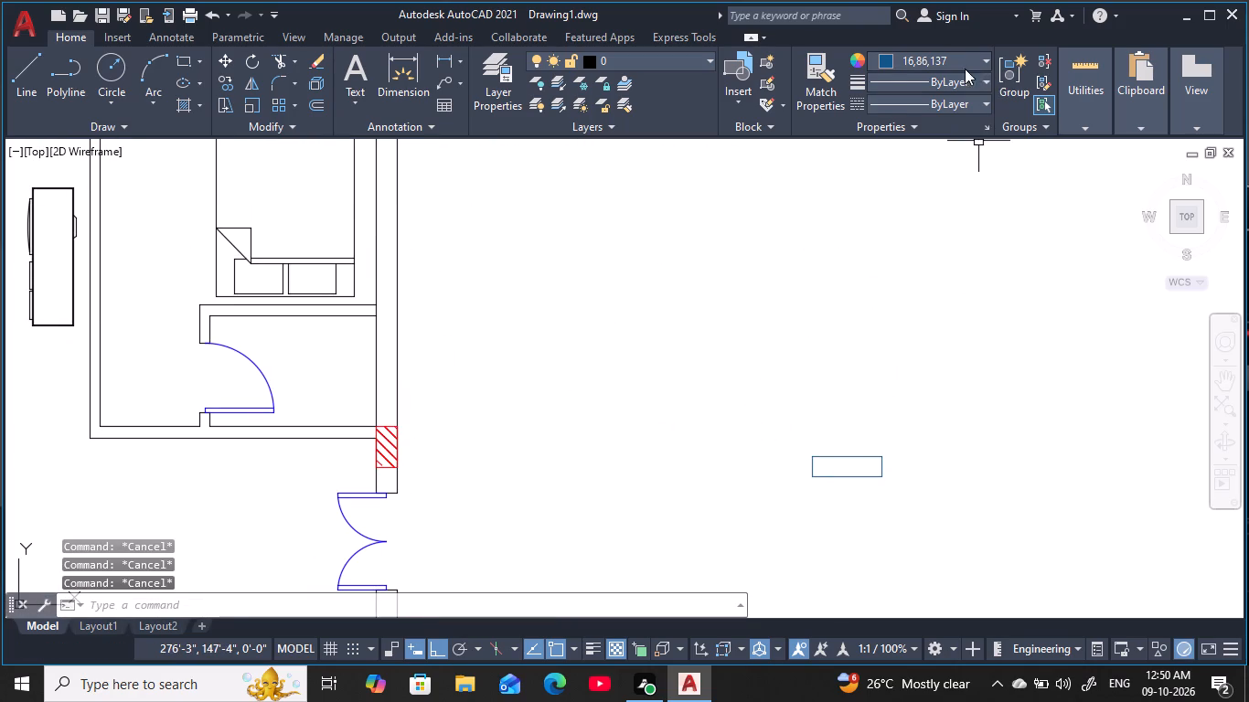
pyautogui.click(939, 188)
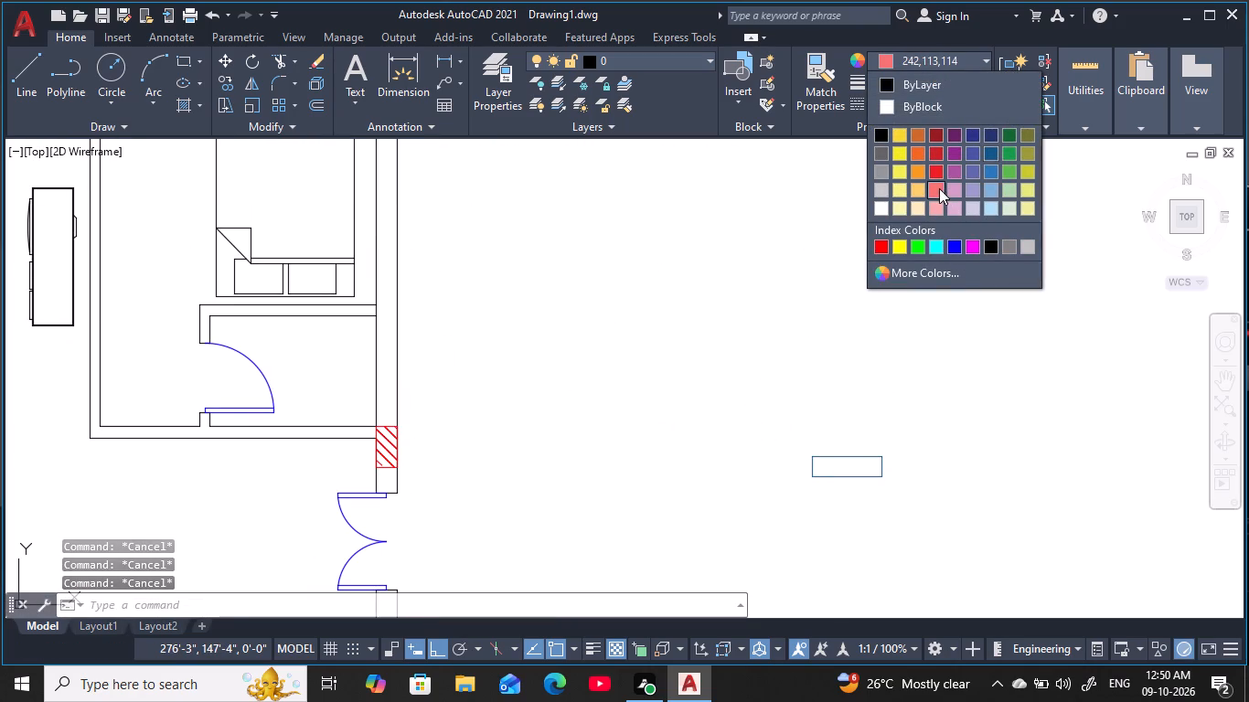
pyautogui.moveTo(902, 307); pyautogui.dragTo(889, 268, button='middle')
pyautogui.press('Escape')
pyautogui.press('Escape')
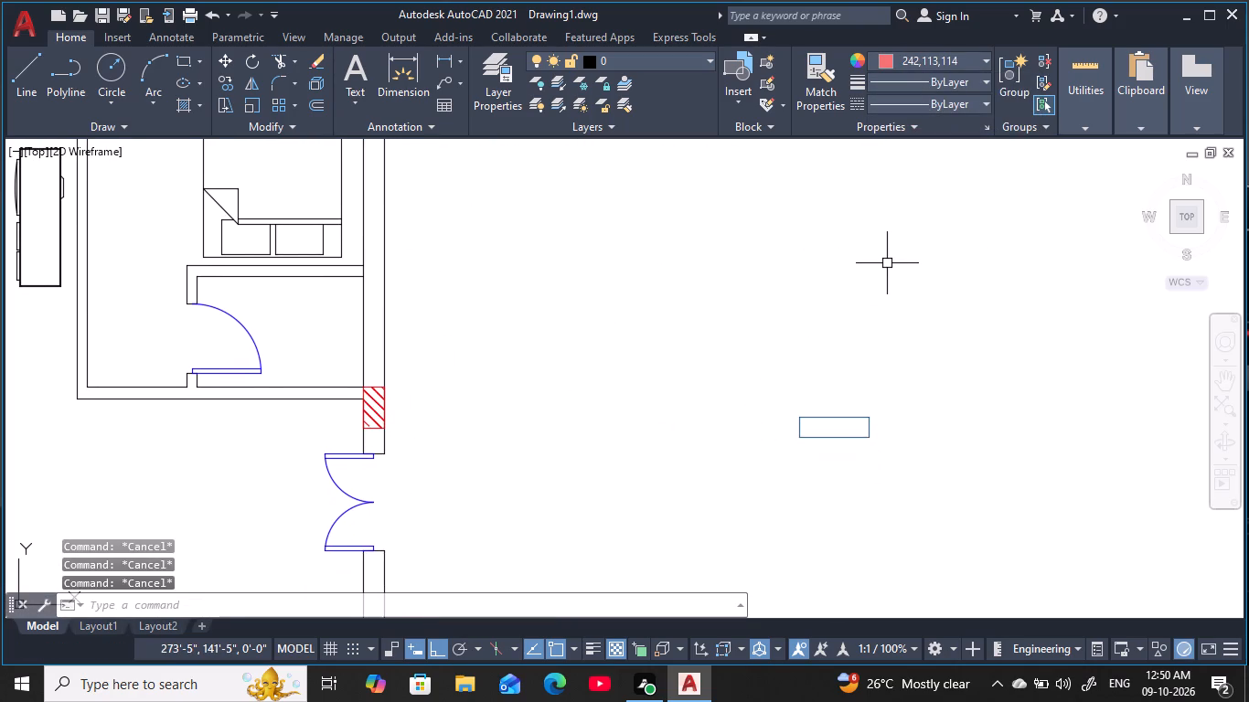
pyautogui.write('L')
pyautogui.press('space')
pyautogui.scroll(2, 845, 420)
pyautogui.moveTo(840, 411); pyautogui.dragTo(750, 271, button='middle')
pyautogui.scroll(2, 750, 271)
pyautogui.click(475, 365)
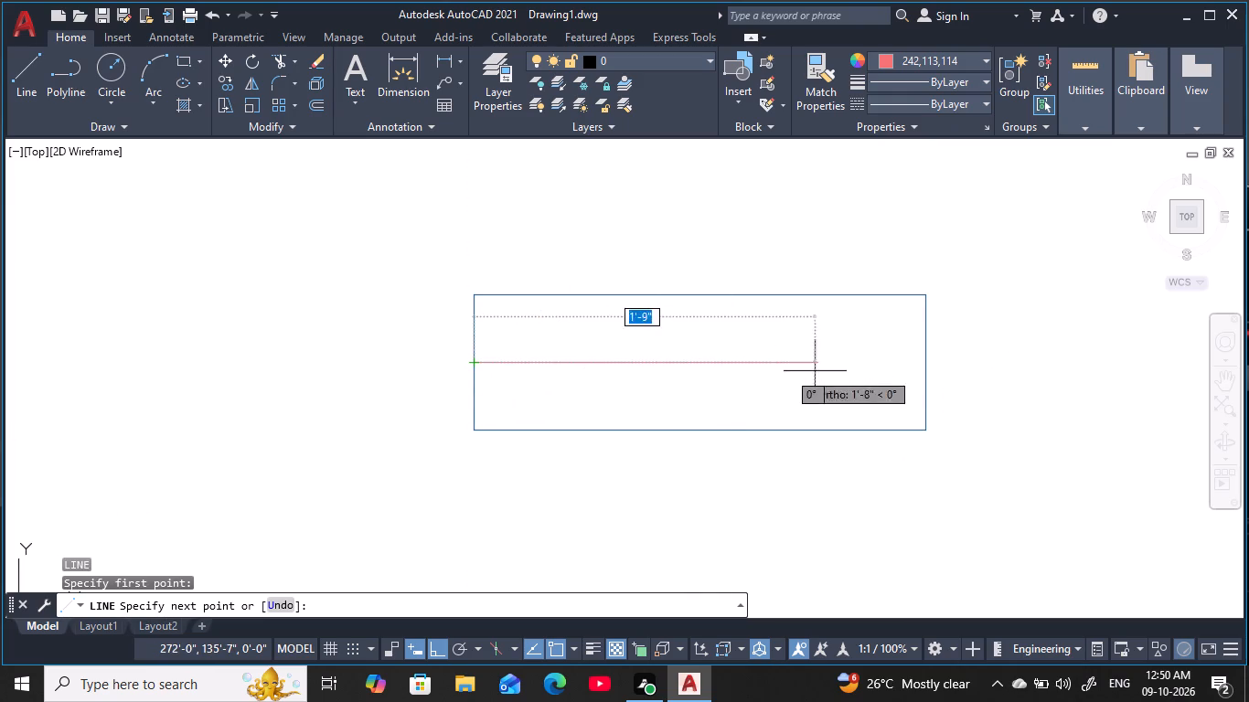
pyautogui.click(925, 369)
pyautogui.press('Escape')
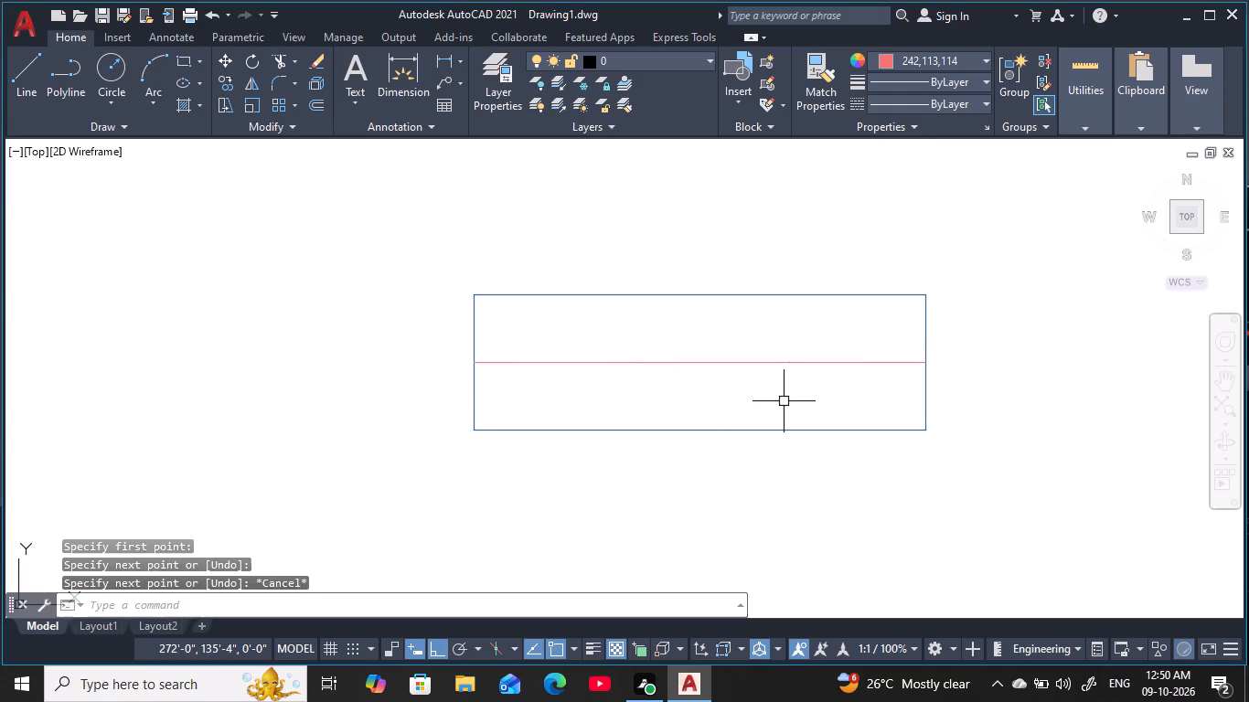
pyautogui.press('Escape')
pyautogui.press('Escape')
pyautogui.press('Escape')
pyautogui.press('Escape')
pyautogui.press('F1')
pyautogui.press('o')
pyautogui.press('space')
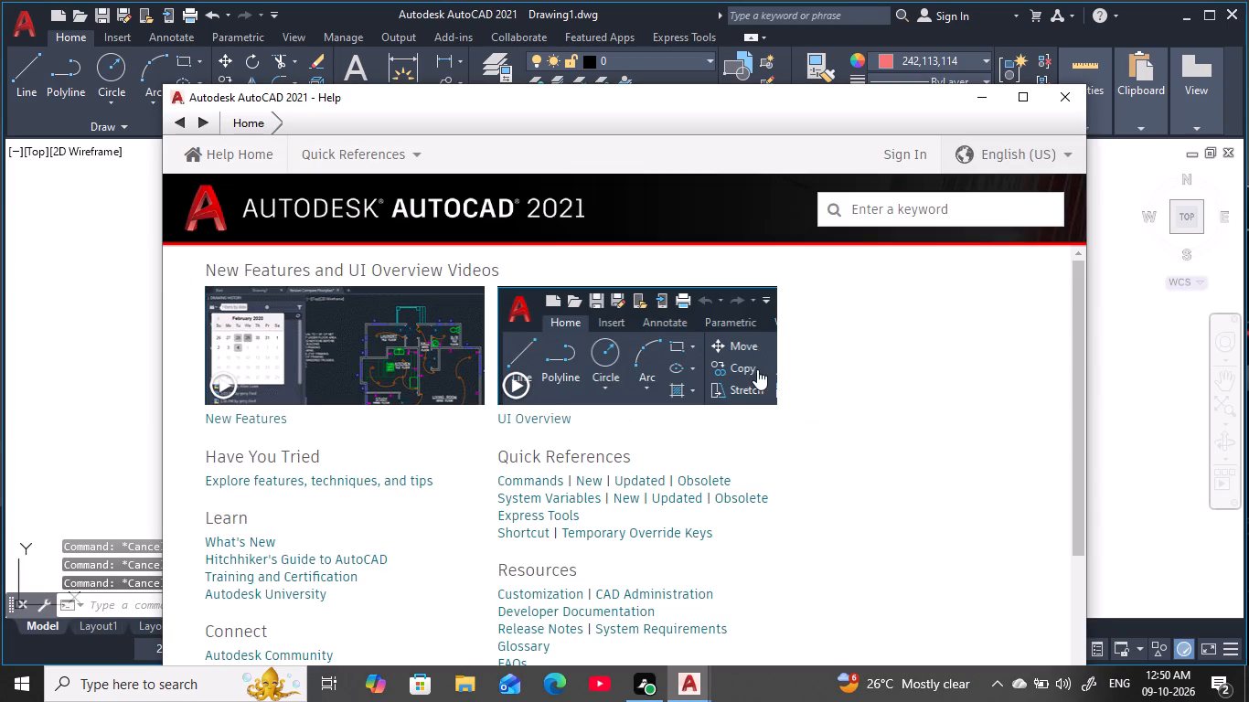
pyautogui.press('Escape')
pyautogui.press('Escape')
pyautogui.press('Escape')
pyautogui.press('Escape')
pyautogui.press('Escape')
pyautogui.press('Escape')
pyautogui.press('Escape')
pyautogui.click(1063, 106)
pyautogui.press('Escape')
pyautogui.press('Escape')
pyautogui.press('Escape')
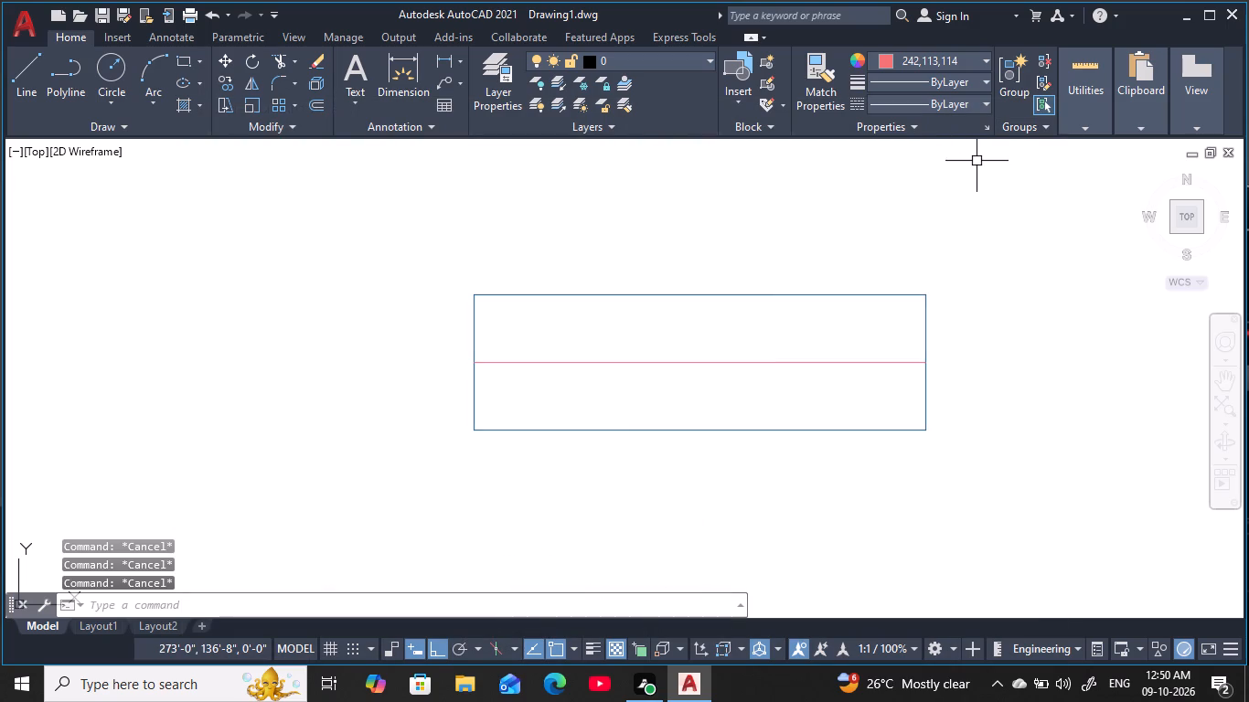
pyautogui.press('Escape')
# Offset the rectangle's center line 1.5" to both sides, above and below.
pyautogui.press('o')
pyautogui.press('space')
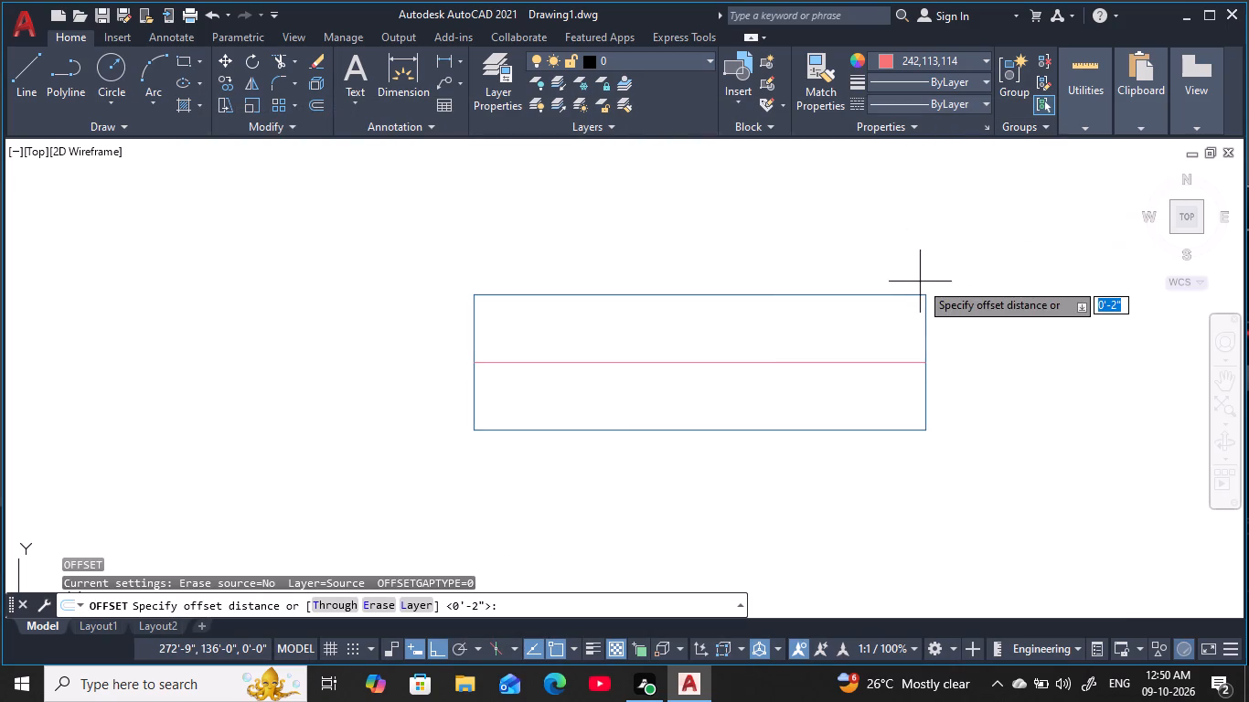
pyautogui.write('1.')
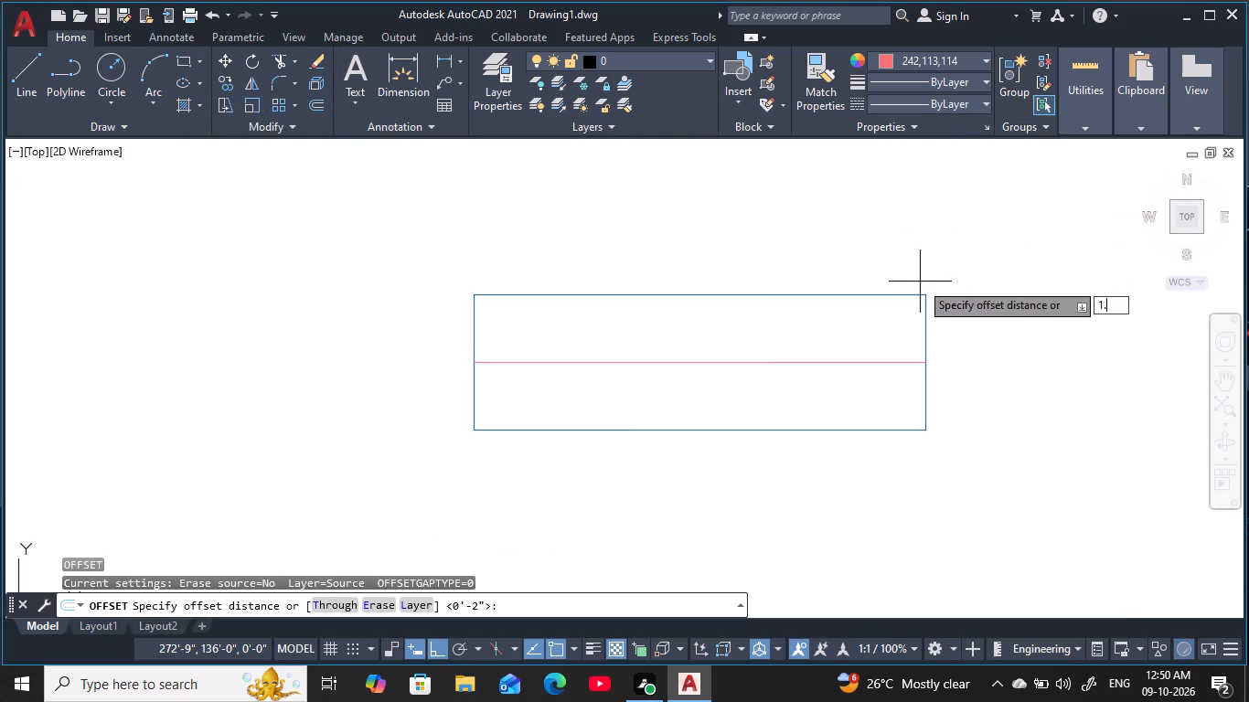
pyautogui.write('5')
pyautogui.press('space')
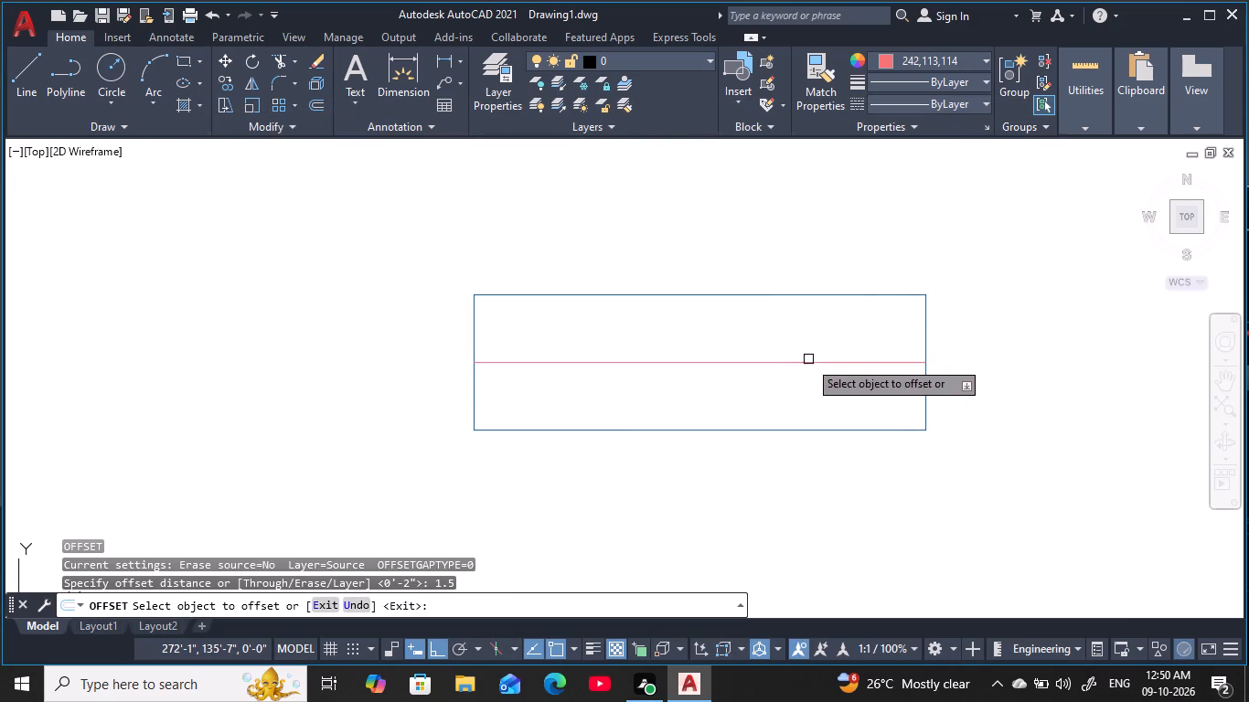
pyautogui.click(807, 364)
pyautogui.click(798, 312)
pyautogui.click(806, 367)
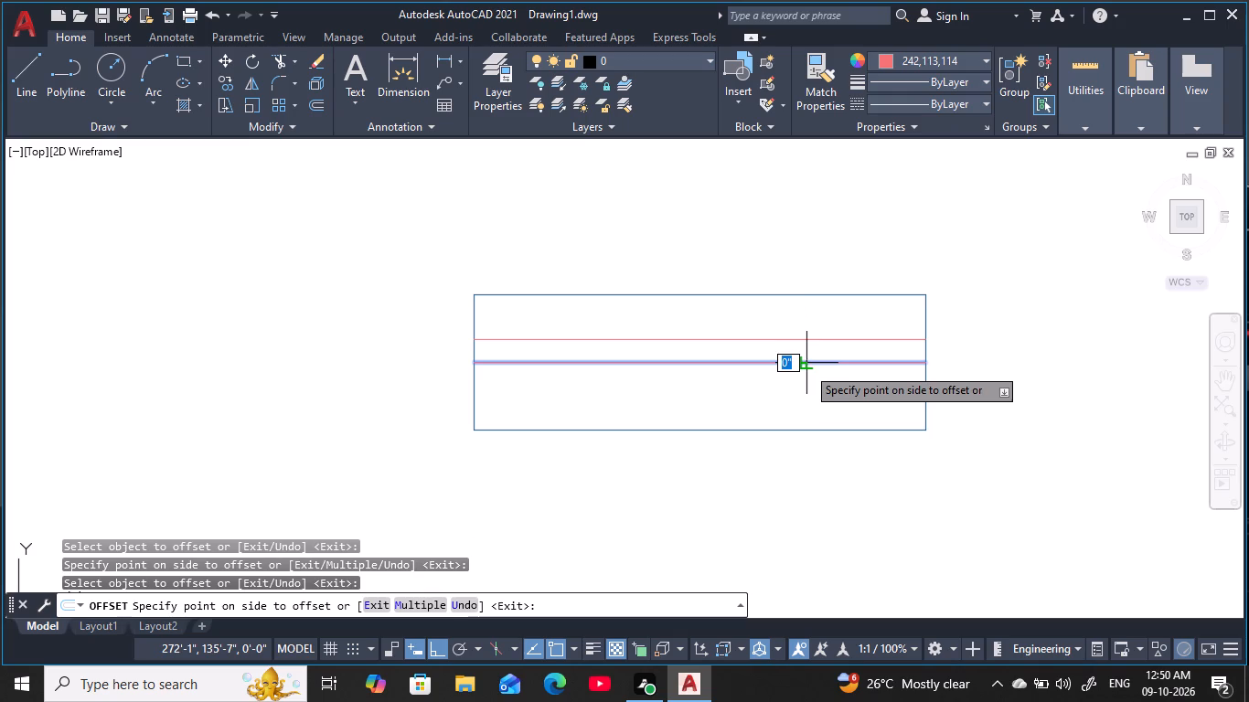
pyautogui.click(791, 491)
pyautogui.press('Escape')
pyautogui.press('Escape')
pyautogui.press('Escape')
pyautogui.press('Escape')
pyautogui.press('Escape')
pyautogui.press('Escape')
pyautogui.press('Escape')
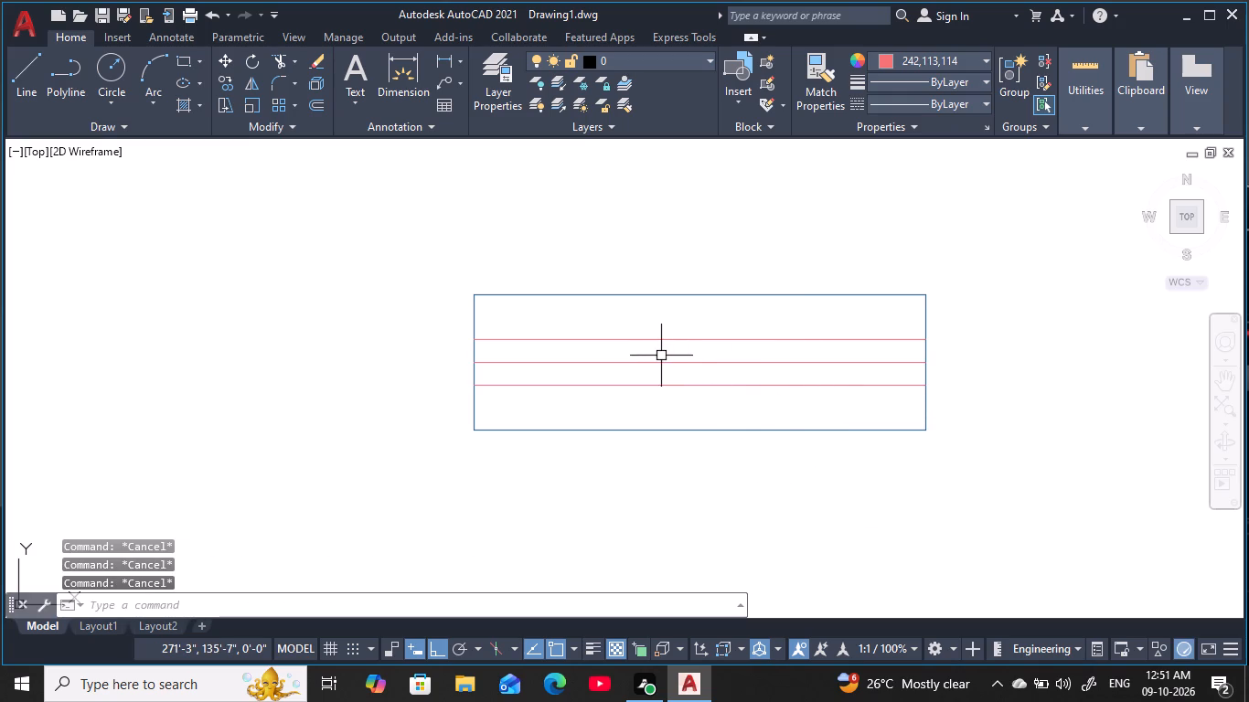
# Match the properties of the upper inner line onto the rectangle's two short vertical sides.
pyautogui.write('MA')
pyautogui.press('space')
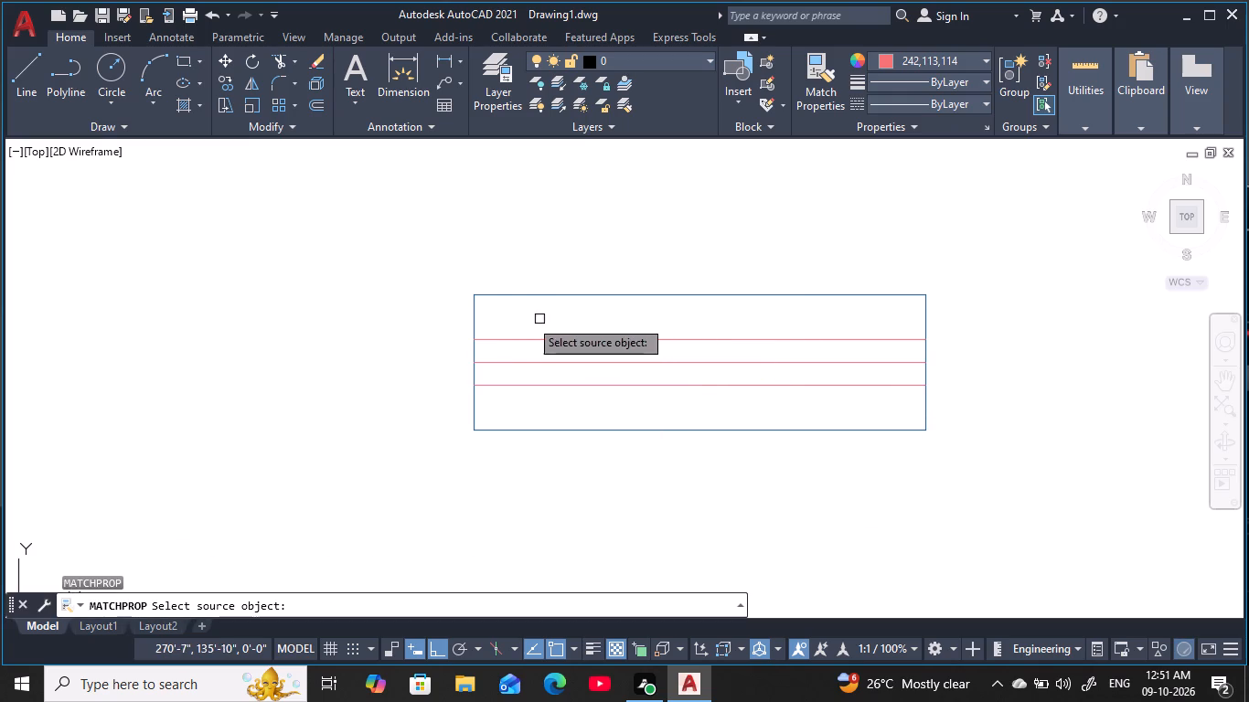
pyautogui.click(506, 341)
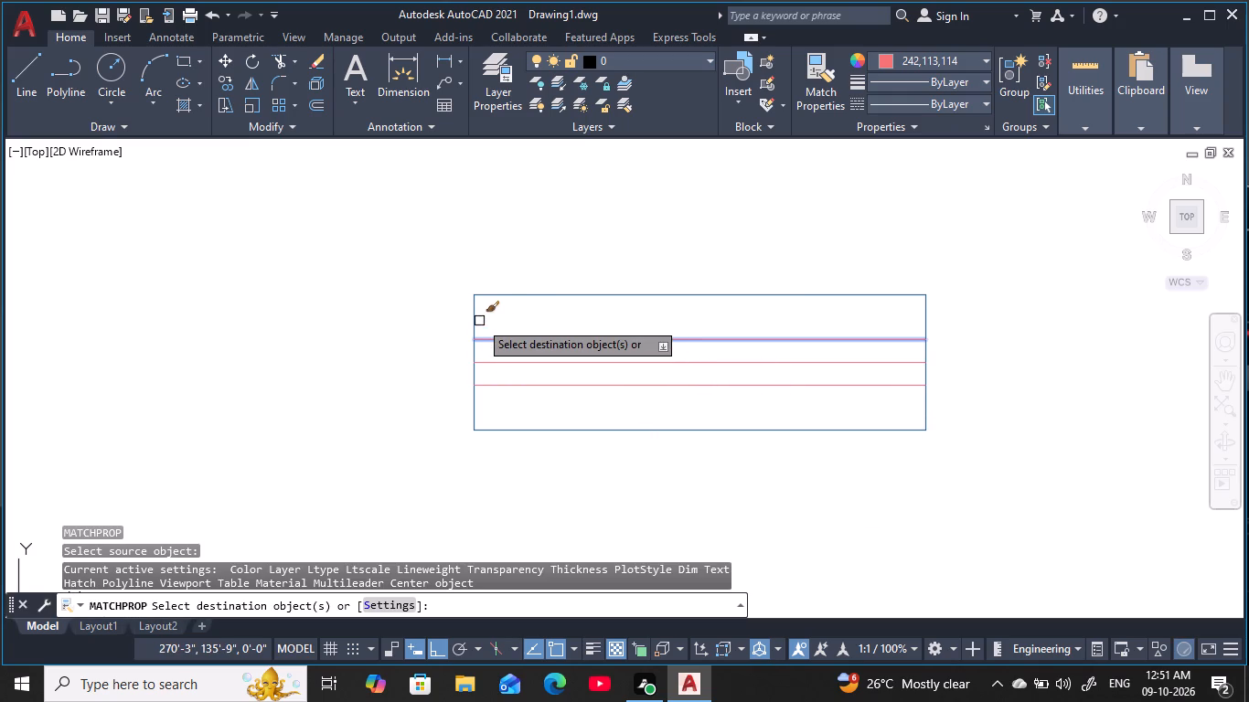
pyautogui.click(475, 321)
pyautogui.click(923, 323)
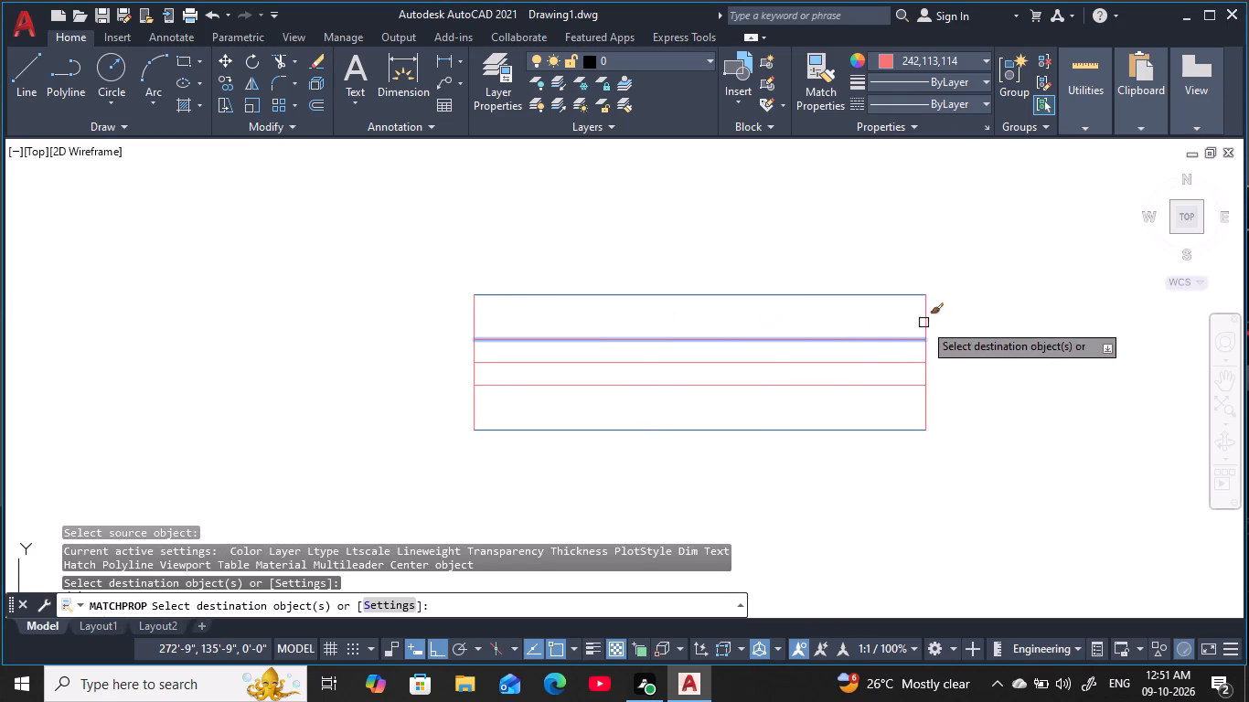
pyautogui.scroll(-1, 819, 330)
pyautogui.moveTo(869, 336); pyautogui.dragTo(917, 317, button='middle')
pyautogui.press('Escape')
pyautogui.press('Escape')
pyautogui.press('Escape')
pyautogui.press('Escape')
pyautogui.press('Escape')
pyautogui.press('Escape')
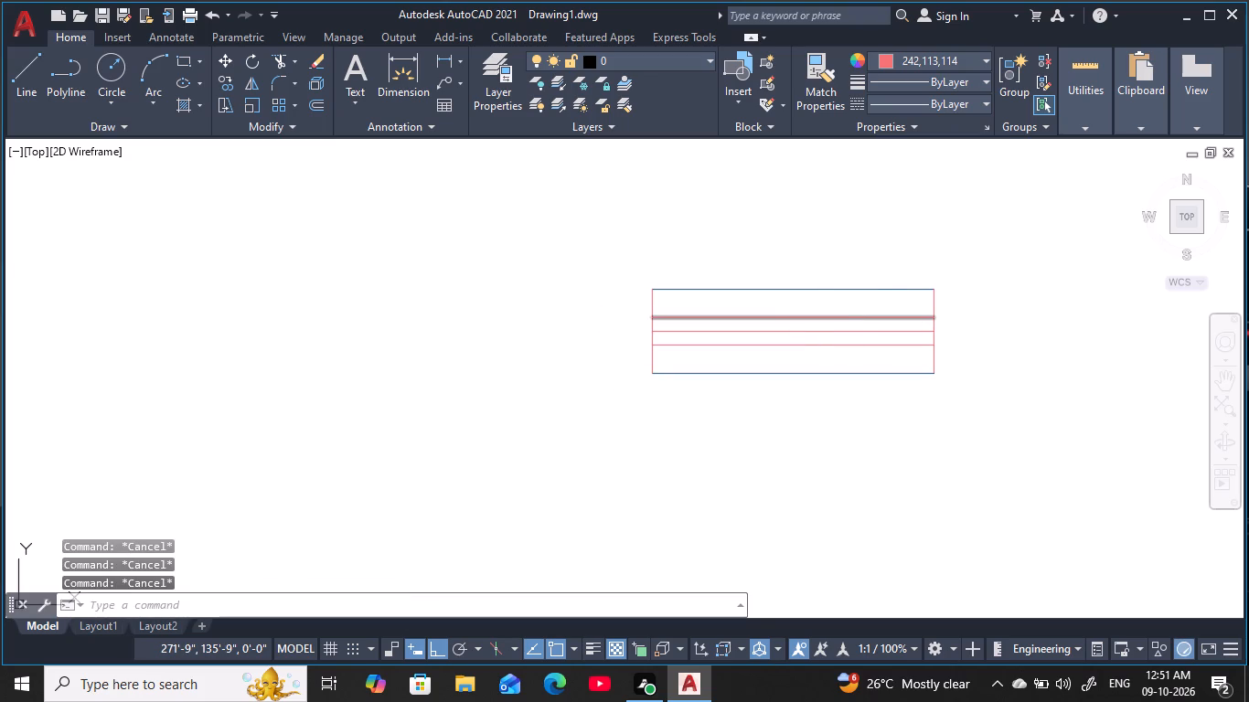
pyautogui.press('Escape')
pyautogui.press('Escape')
# Copy the entire 2'6" by 9" symbol horizontally to the empty space left of the original.
pyautogui.click(1039, 458)
pyautogui.click(574, 202)
pyautogui.press('c')
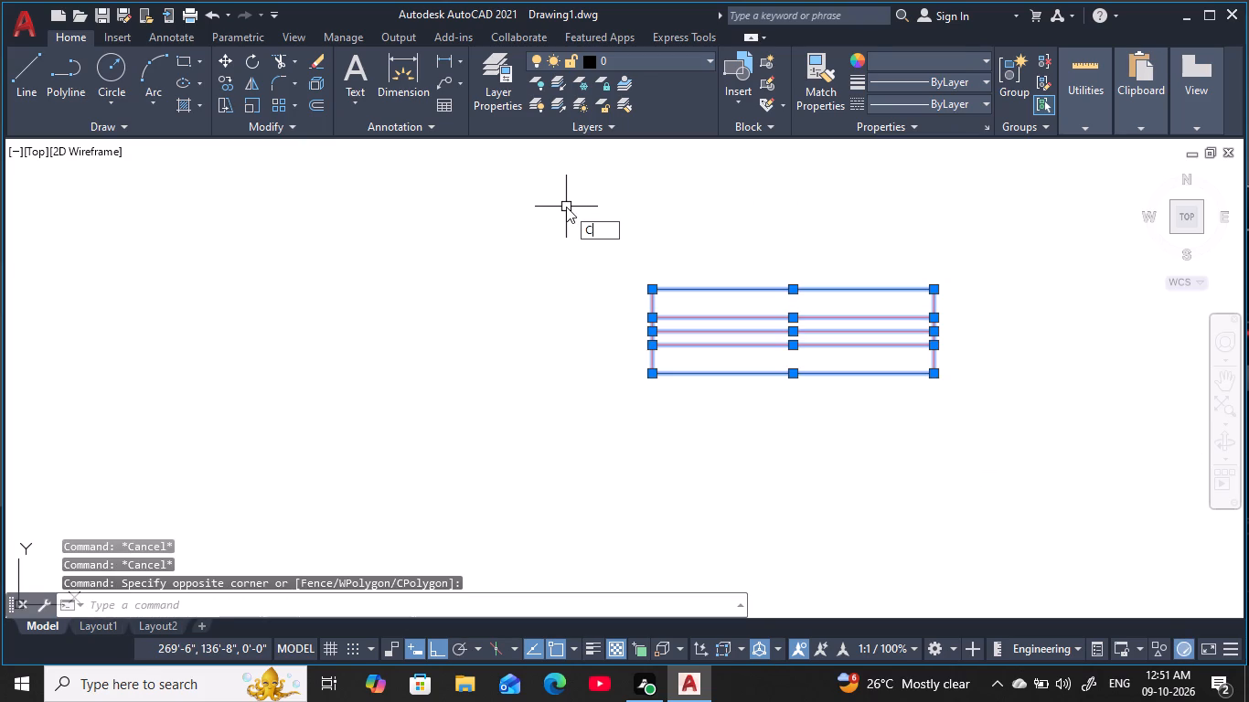
pyautogui.press('o')
pyautogui.press('space')
pyautogui.click(784, 331)
pyautogui.click(326, 298)
pyautogui.press('Escape')
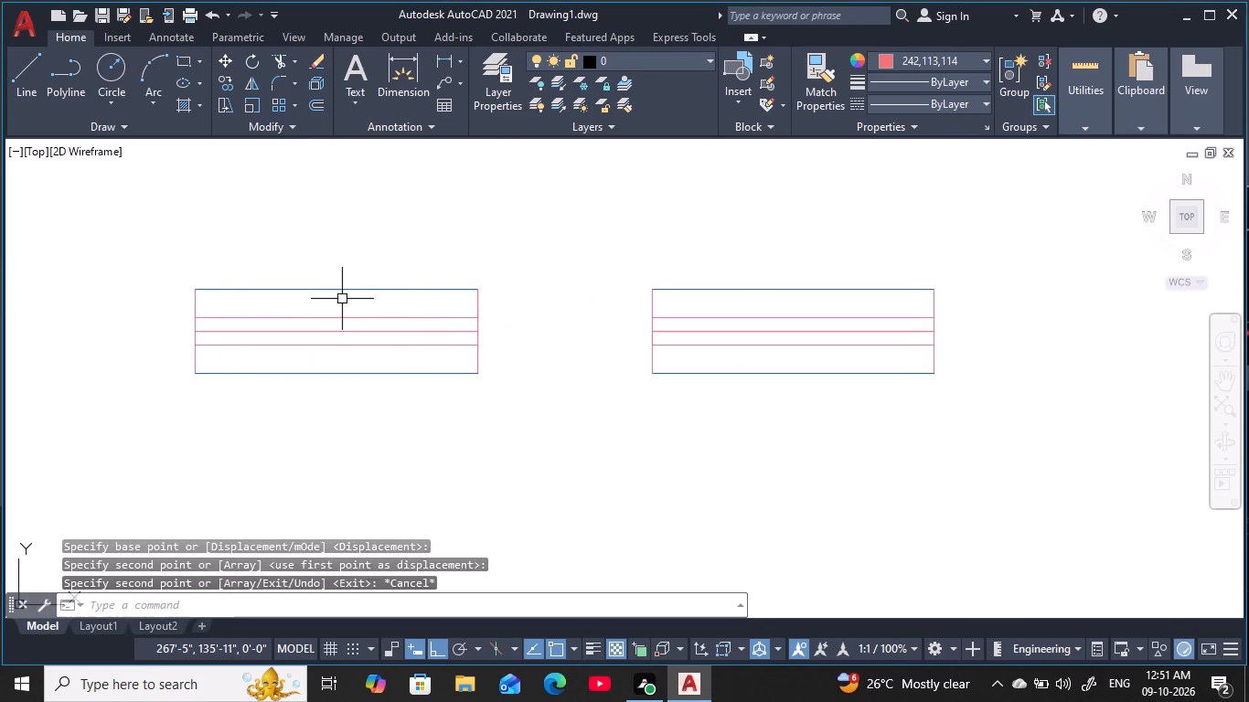
# Rotate the left copy of the 2'6" by 9" window symbol 90° so it stands vertical.
pyautogui.press('Escape')
pyautogui.moveTo(432, 295); pyautogui.dragTo(735, 345, button='middle')
pyautogui.press('Escape')
pyautogui.press('Escape')
pyautogui.press('Escape')
pyautogui.press('Escape')
pyautogui.moveTo(826, 489); pyautogui.dragTo(811, 476)
pyautogui.click(381, 190)
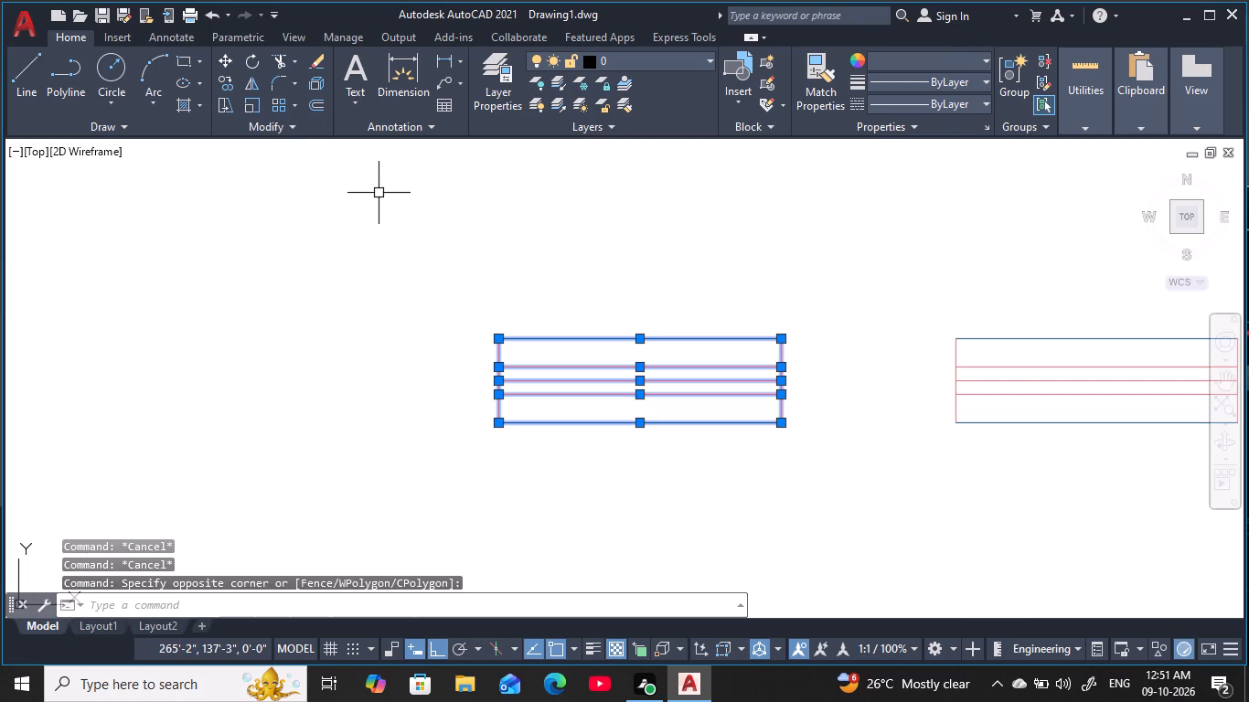
pyautogui.press('r')
pyautogui.press('o')
pyautogui.press('space')
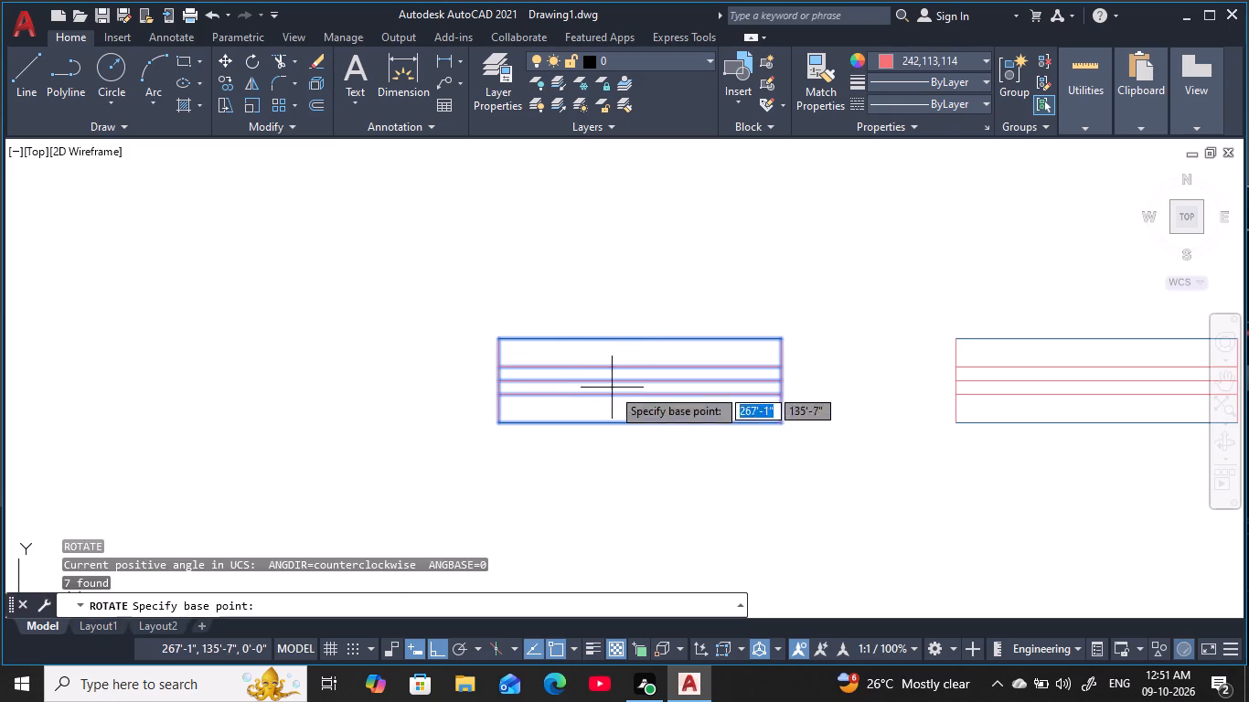
pyautogui.moveTo(614, 387); pyautogui.dragTo(608, 377)
pyautogui.click(533, 218)
pyautogui.moveTo(603, 330); pyautogui.dragTo(649, 281, button='middle')
pyautogui.scroll(-3, 648, 284)
pyautogui.press('Escape')
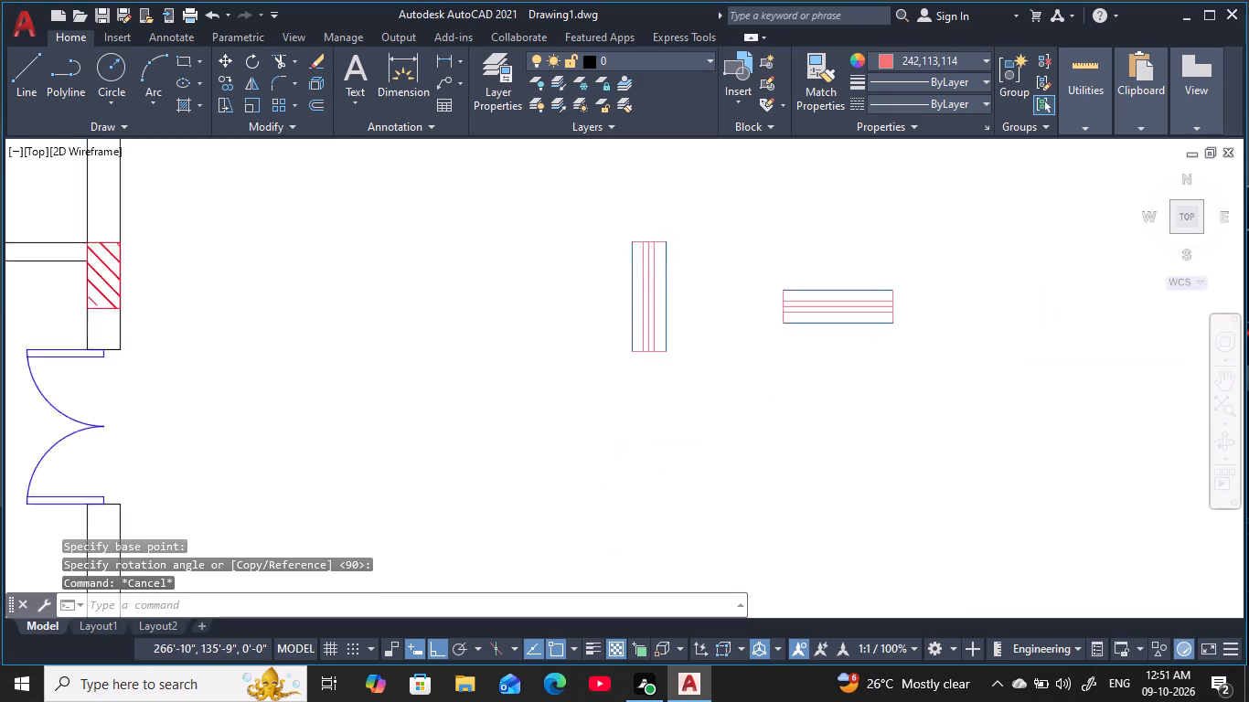
pyautogui.moveTo(624, 298); pyautogui.dragTo(712, 292, button='middle')
pyautogui.press('Escape')
pyautogui.press('Escape')
pyautogui.press('Escape')
pyautogui.press('Escape')
pyautogui.press('Escape')
pyautogui.press('Escape')
pyautogui.scroll(-1, 528, 294)
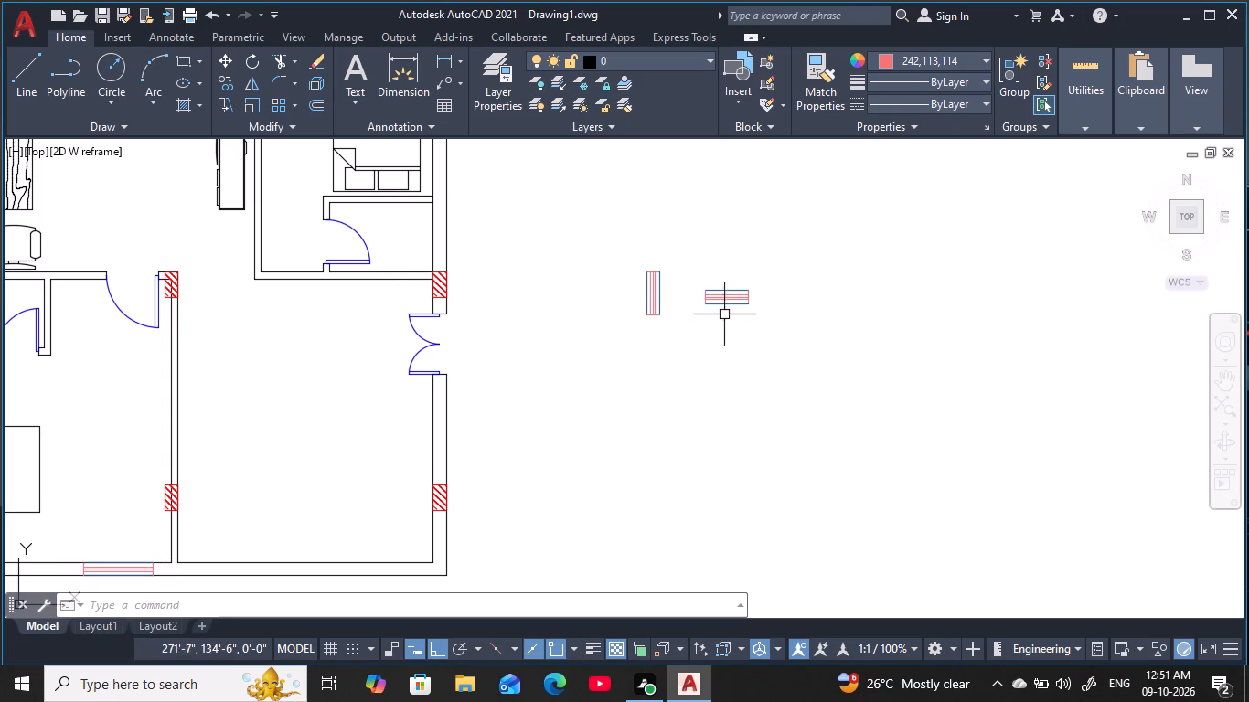
# Copy the vertical 2'6" window, with Ortho off, into the west outer wall of the small room at the plan's northwest corner.
pyautogui.click(686, 334)
pyautogui.click(612, 234)
pyautogui.press('c')
pyautogui.write('O')
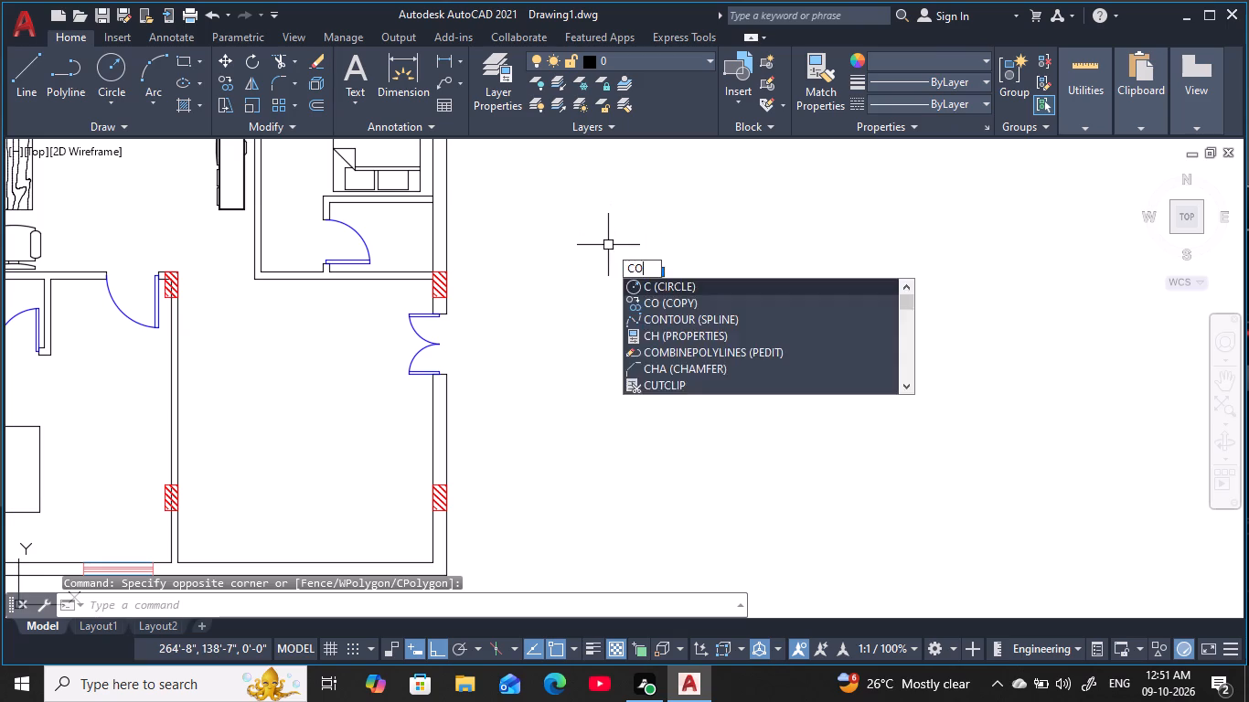
pyautogui.press('space')
pyautogui.click(661, 319)
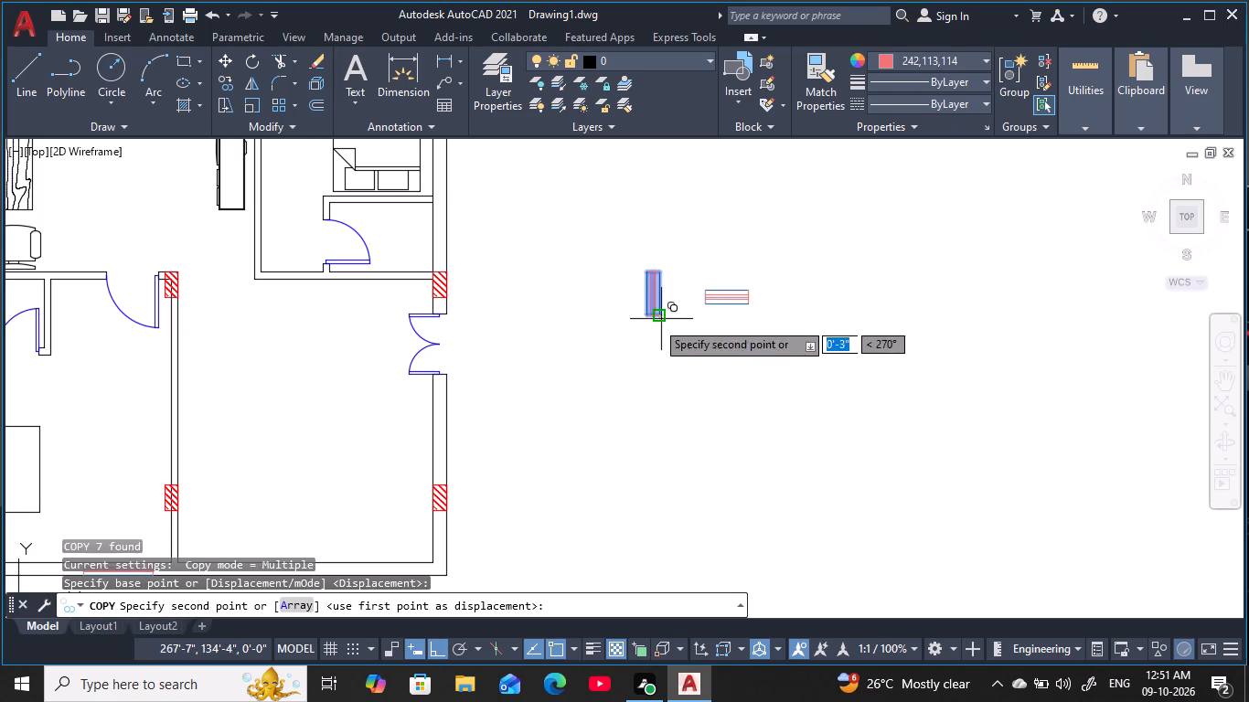
pyautogui.moveTo(506, 335); pyautogui.dragTo(814, 420, button='middle')
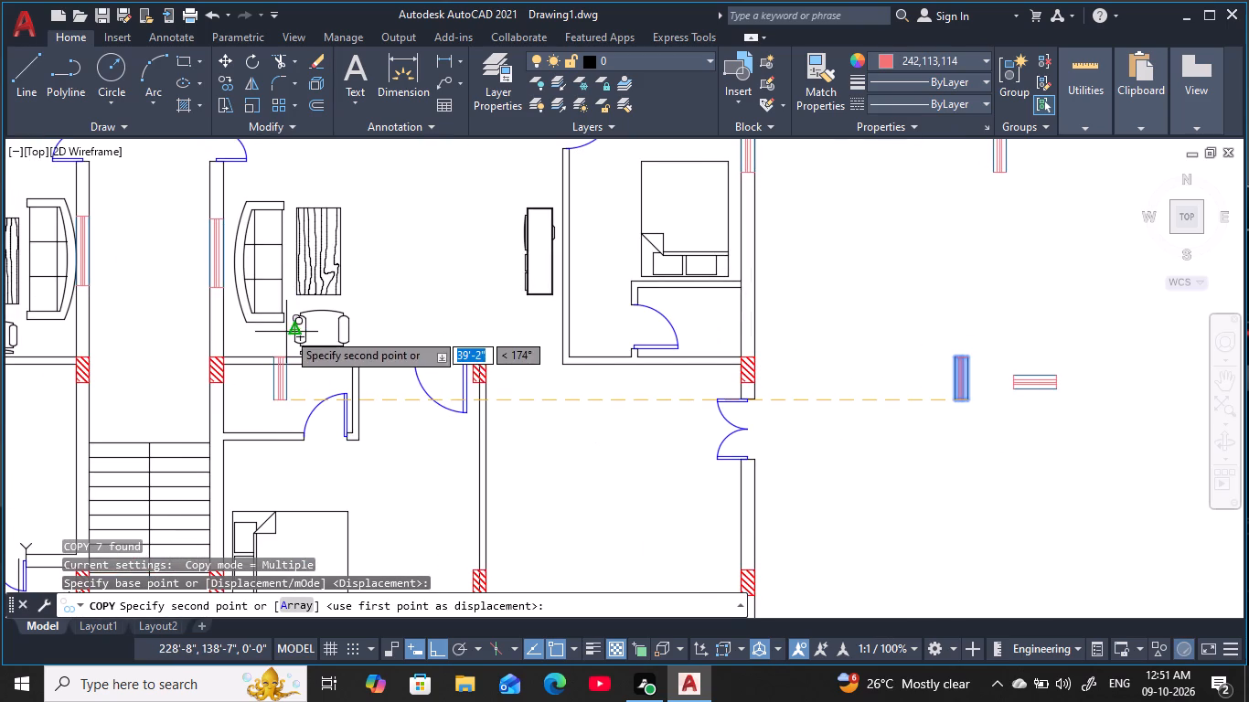
pyautogui.press('F8')
pyautogui.moveTo(160, 302); pyautogui.dragTo(686, 434, button='middle')
pyautogui.scroll(-2, 712, 441)
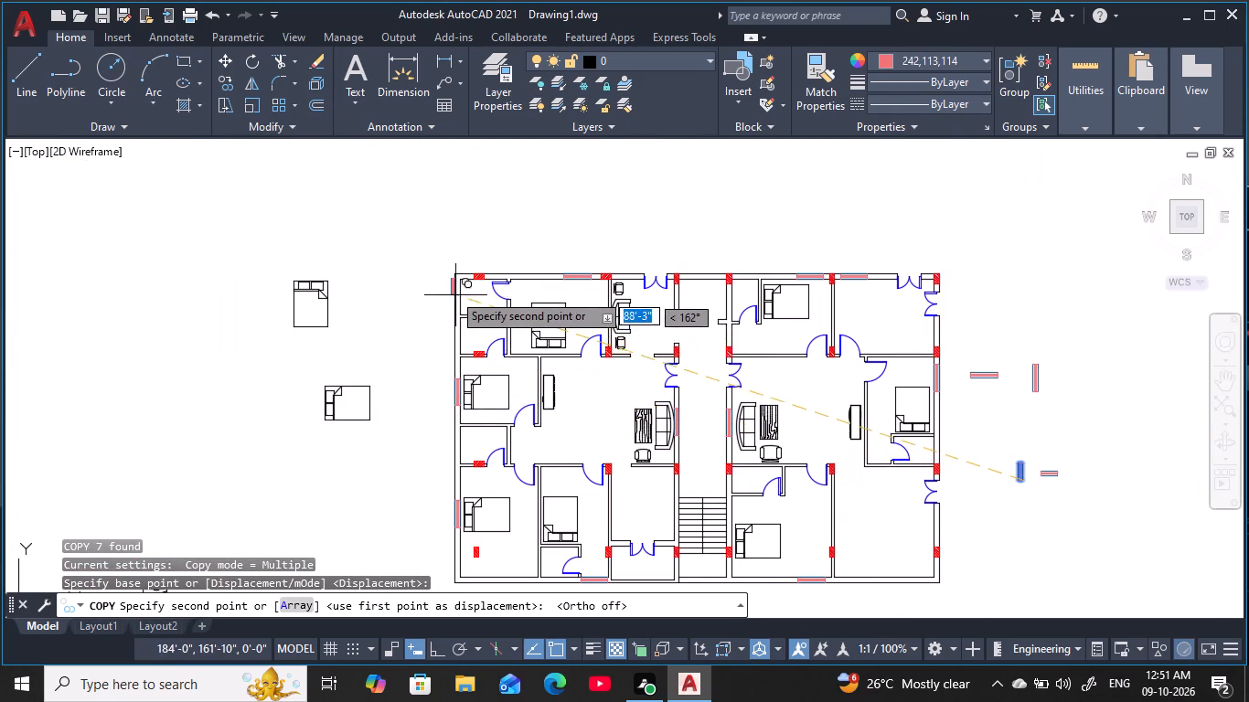
pyautogui.scroll(1, 452, 292)
pyautogui.moveTo(452, 292); pyautogui.dragTo(489, 366, button='middle')
pyautogui.scroll(3, 513, 364)
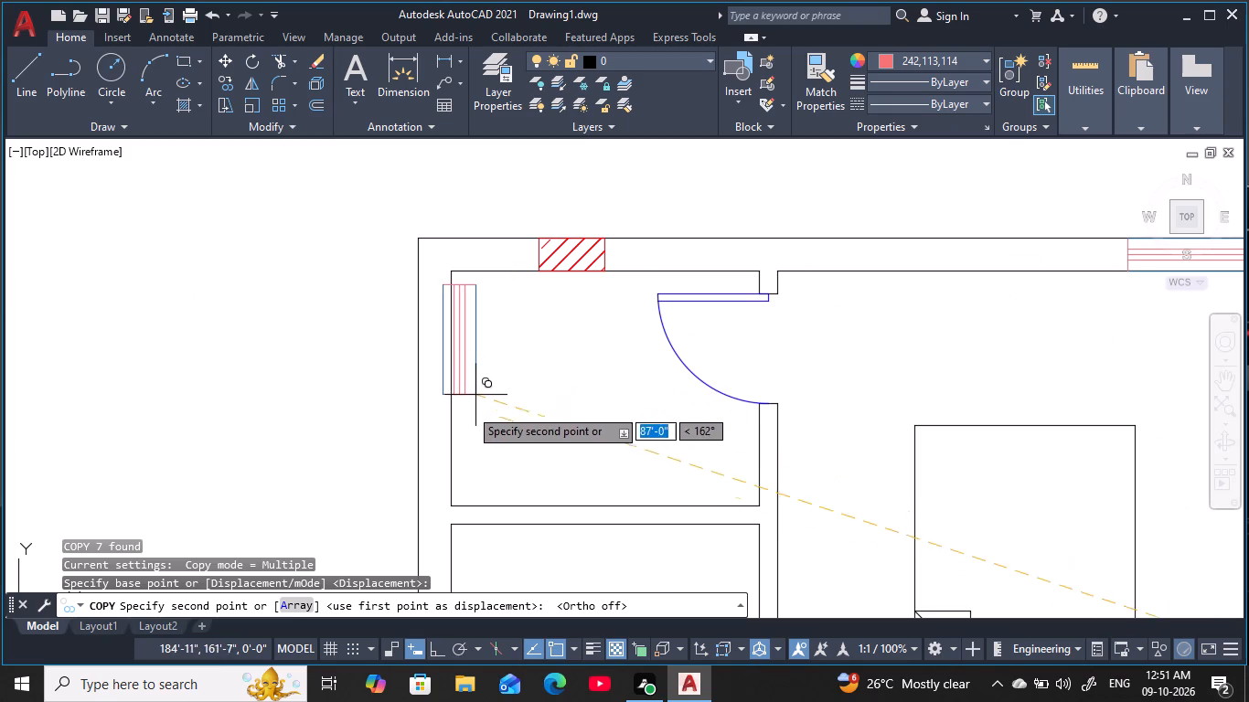
pyautogui.click(453, 436)
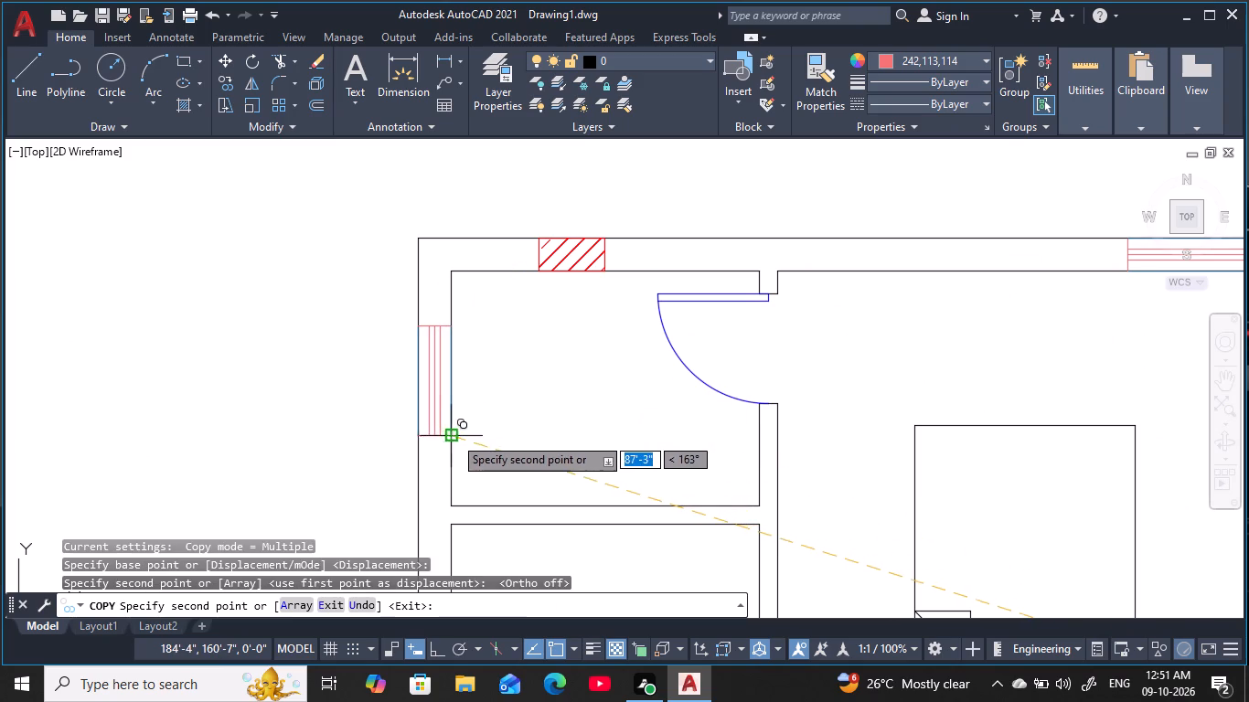
# Place two more vertical 2'6" window copies in the west outer wall, at the small rooms north and south of the west-middle bedroom.
pyautogui.moveTo(476, 439); pyautogui.dragTo(510, 418, button='middle')
pyautogui.moveTo(464, 447); pyautogui.dragTo(667, 193, button='middle')
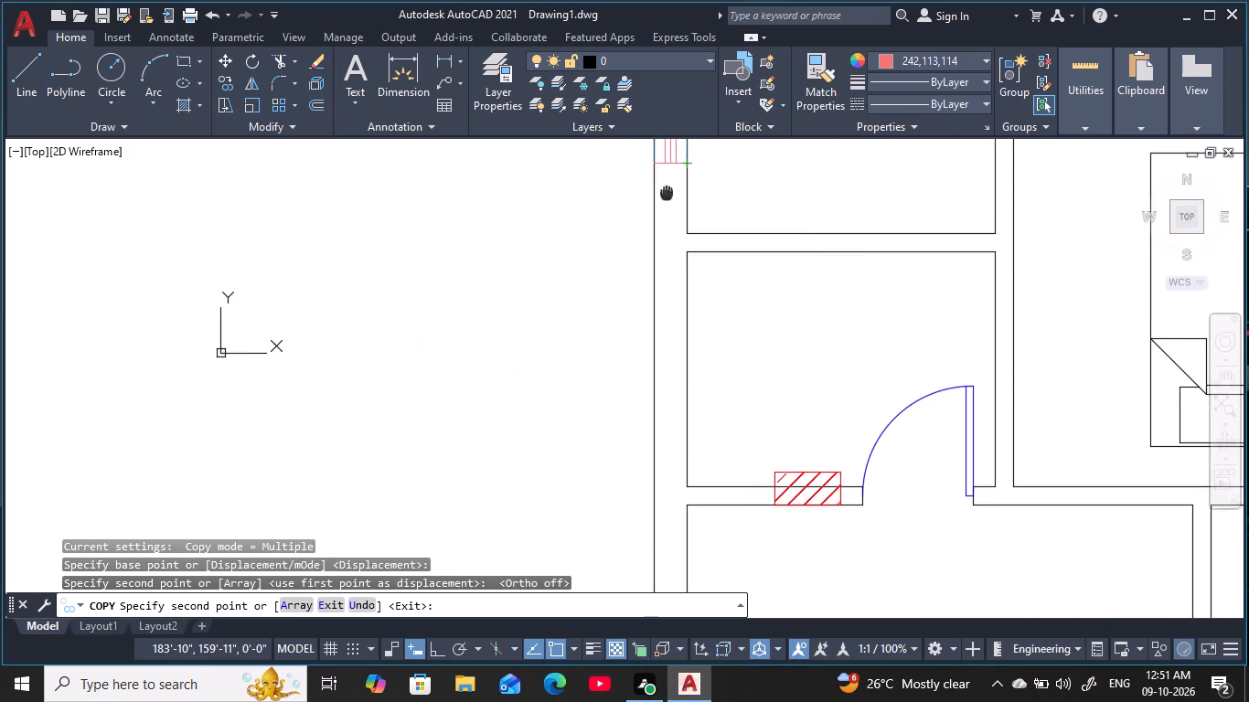
pyautogui.click(688, 396)
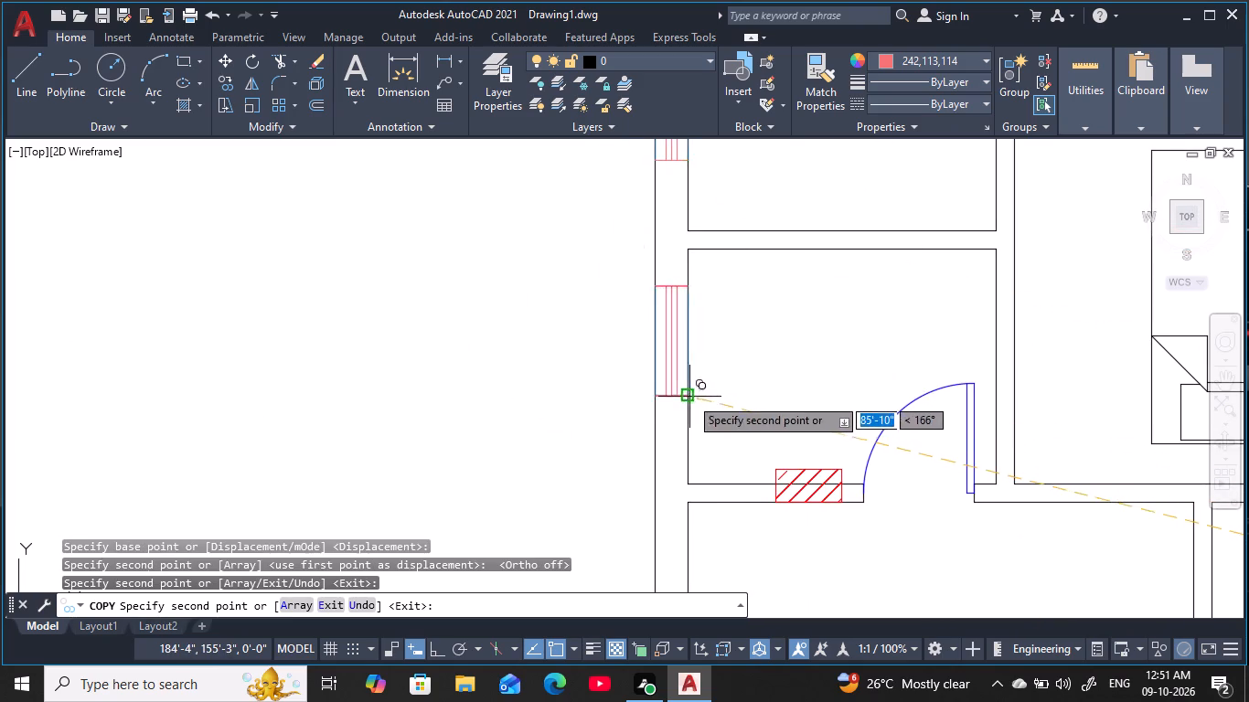
pyautogui.scroll(-1, 743, 421)
pyautogui.moveTo(753, 427); pyautogui.dragTo(660, 180, button='middle')
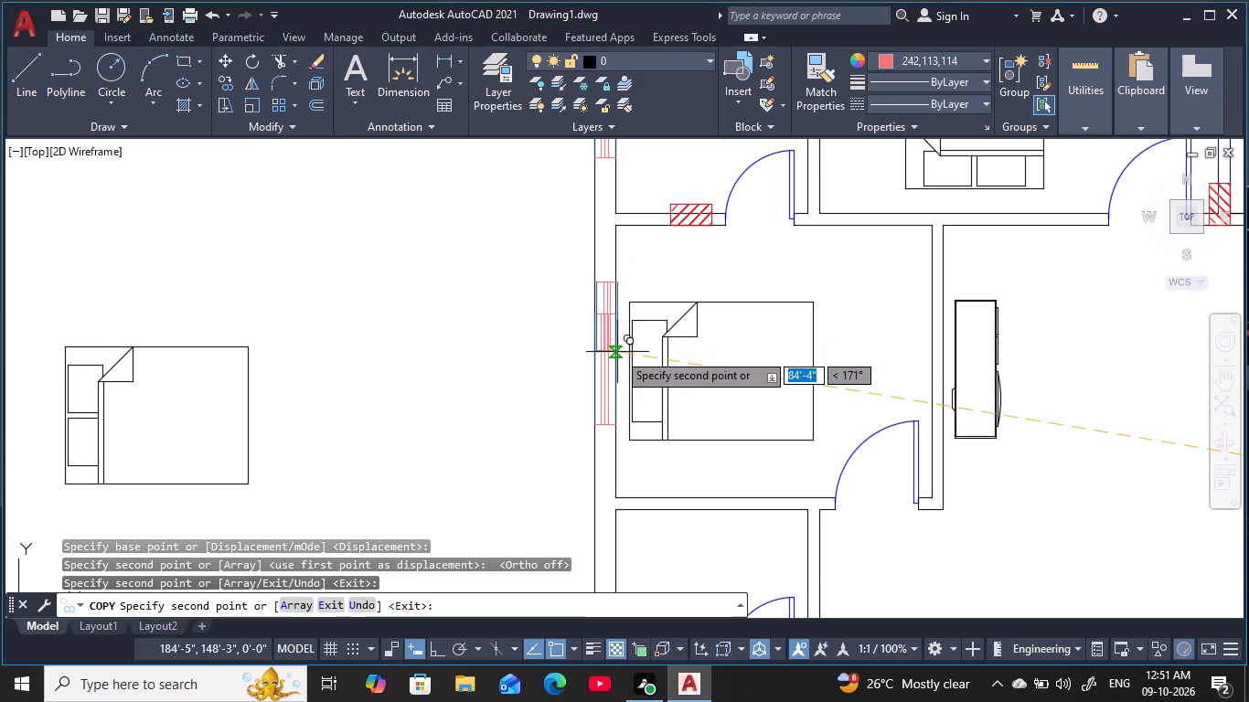
pyautogui.moveTo(618, 395); pyautogui.dragTo(710, 151, button='middle')
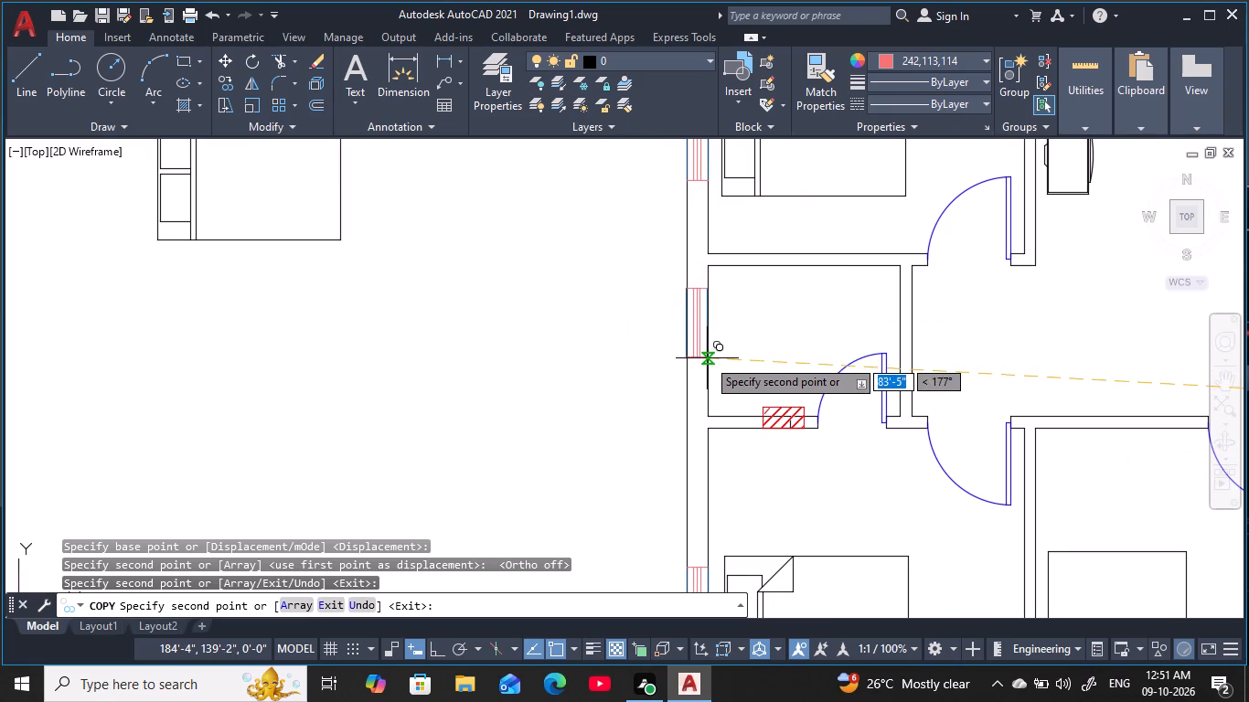
pyautogui.click(708, 369)
# Place another vertical 2'6" window copy in the east outer wall at the small room below the east bedroom, and finish copying.
pyautogui.scroll(-1, 768, 384)
pyautogui.moveTo(769, 382); pyautogui.dragTo(646, 197, button='middle')
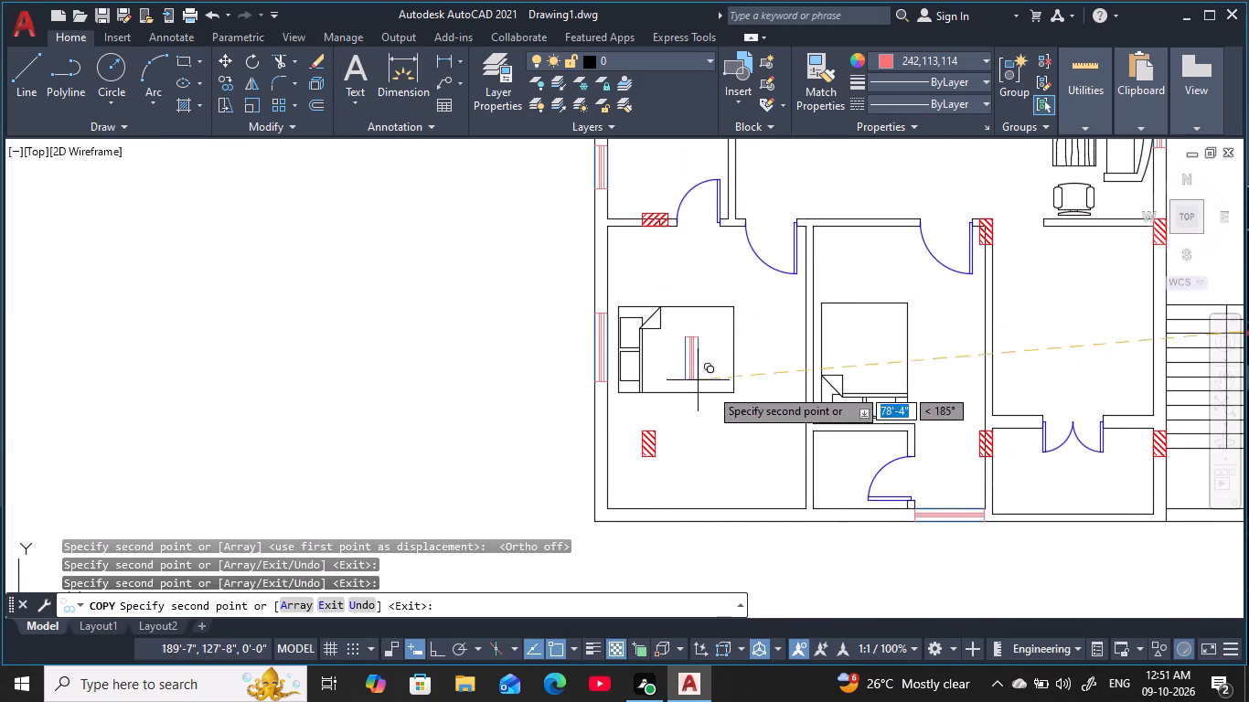
pyautogui.moveTo(718, 395); pyautogui.dragTo(544, 398, button='middle')
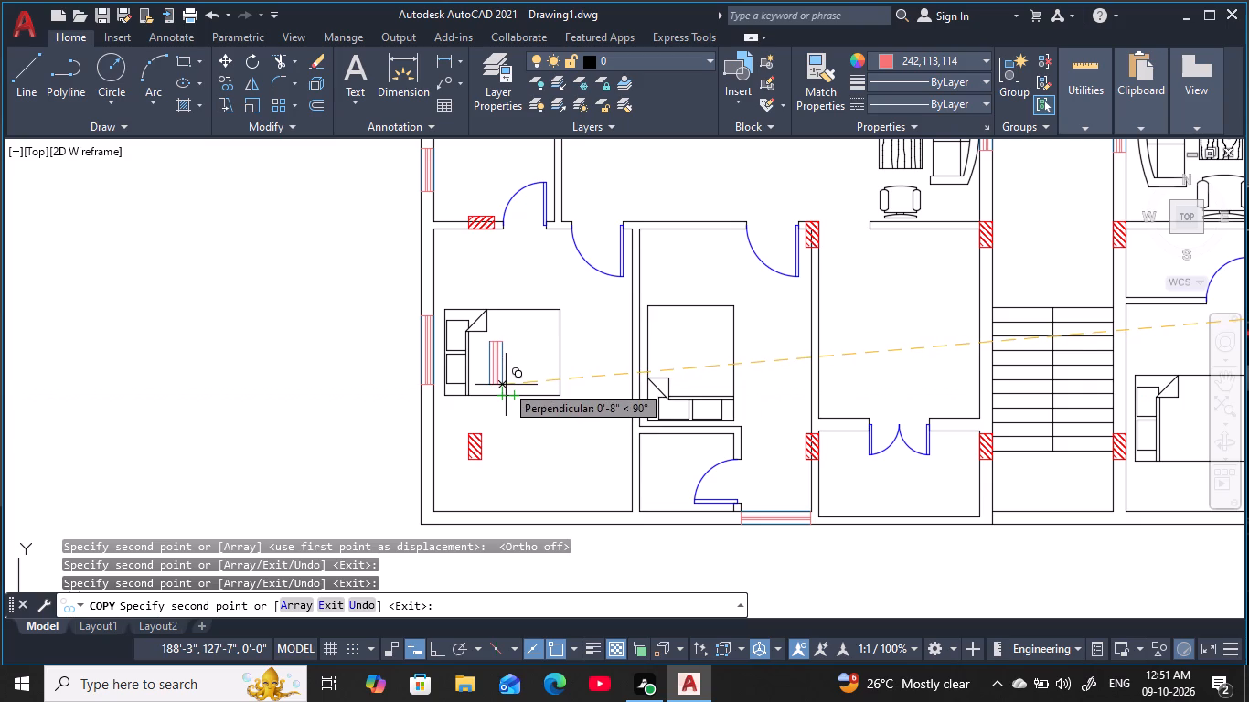
pyautogui.moveTo(724, 381); pyautogui.dragTo(0, 235, button='middle')
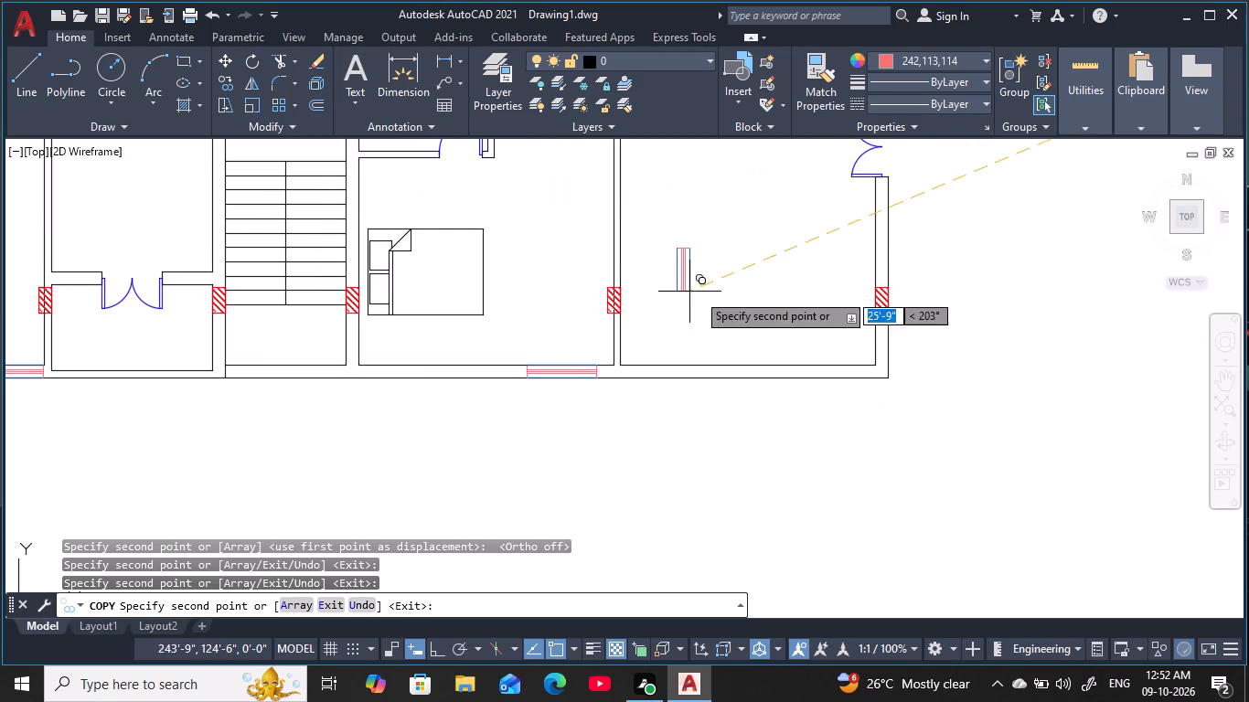
pyautogui.moveTo(698, 292); pyautogui.dragTo(518, 485, button='middle')
pyautogui.scroll(3, 709, 264)
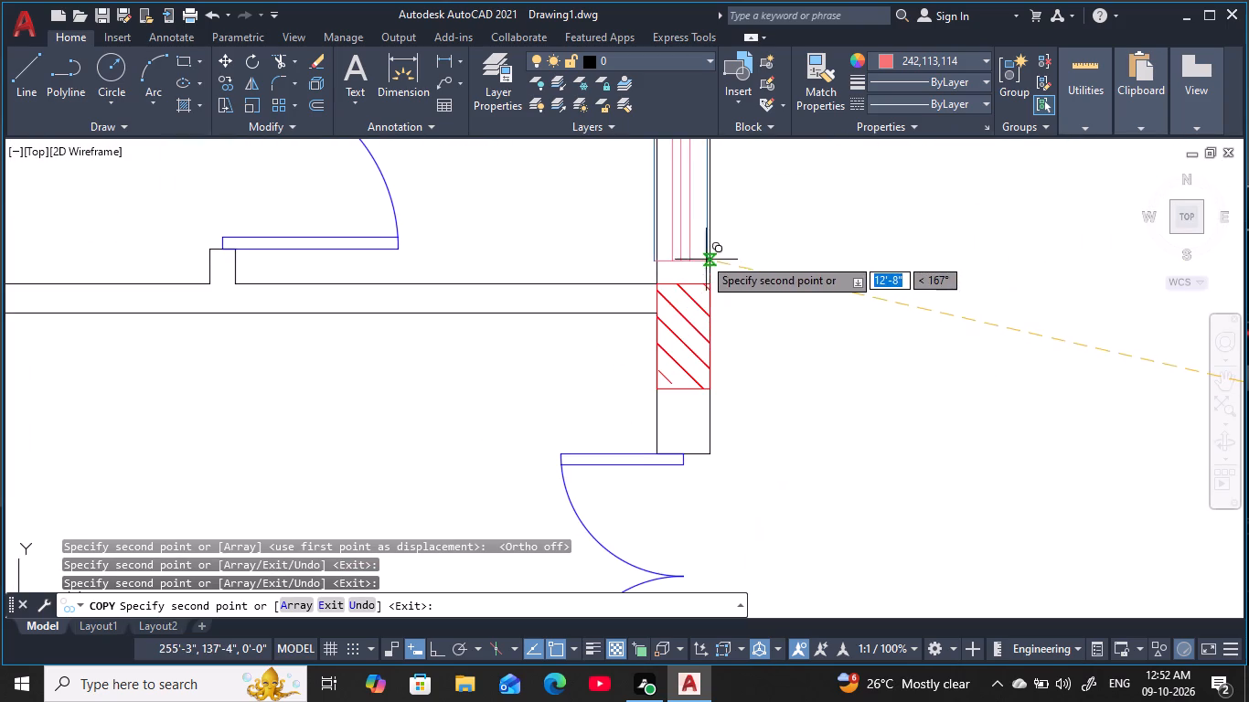
pyautogui.moveTo(701, 255); pyautogui.dragTo(665, 437, button='middle')
pyautogui.scroll(-1, 677, 439)
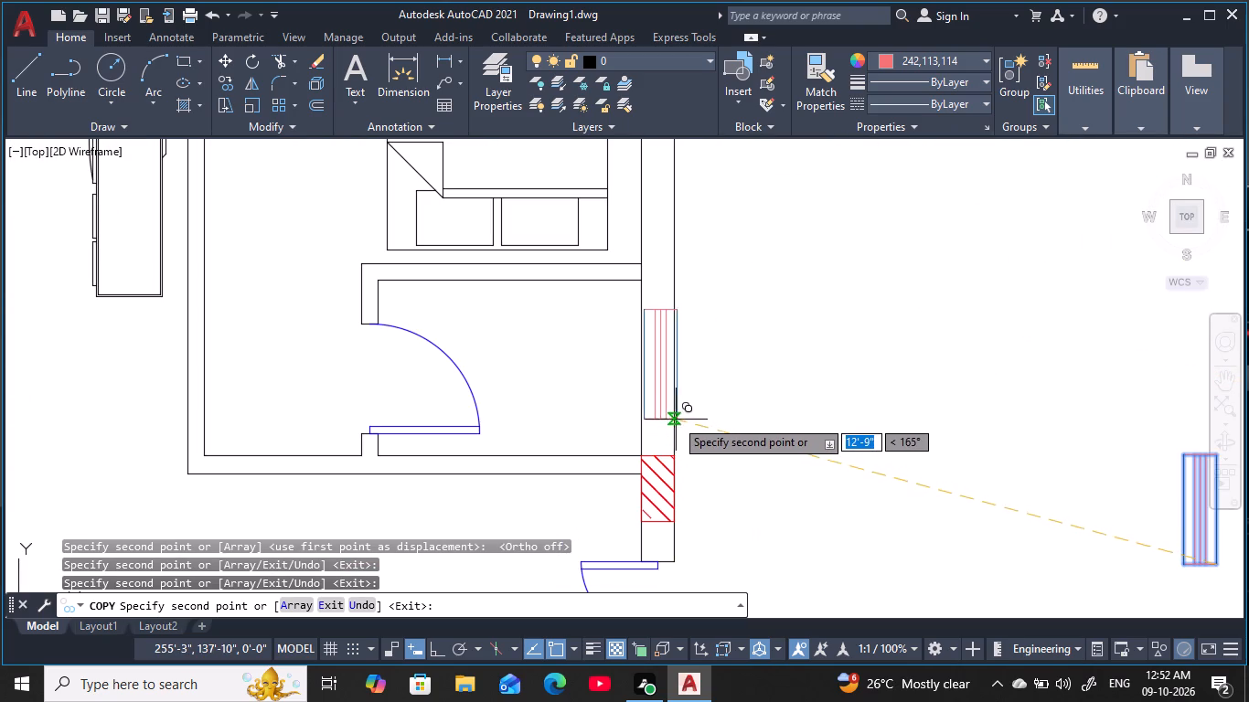
pyautogui.click(675, 416)
pyautogui.scroll(-1, 713, 421)
pyautogui.moveTo(717, 422); pyautogui.dragTo(778, 345, button='middle')
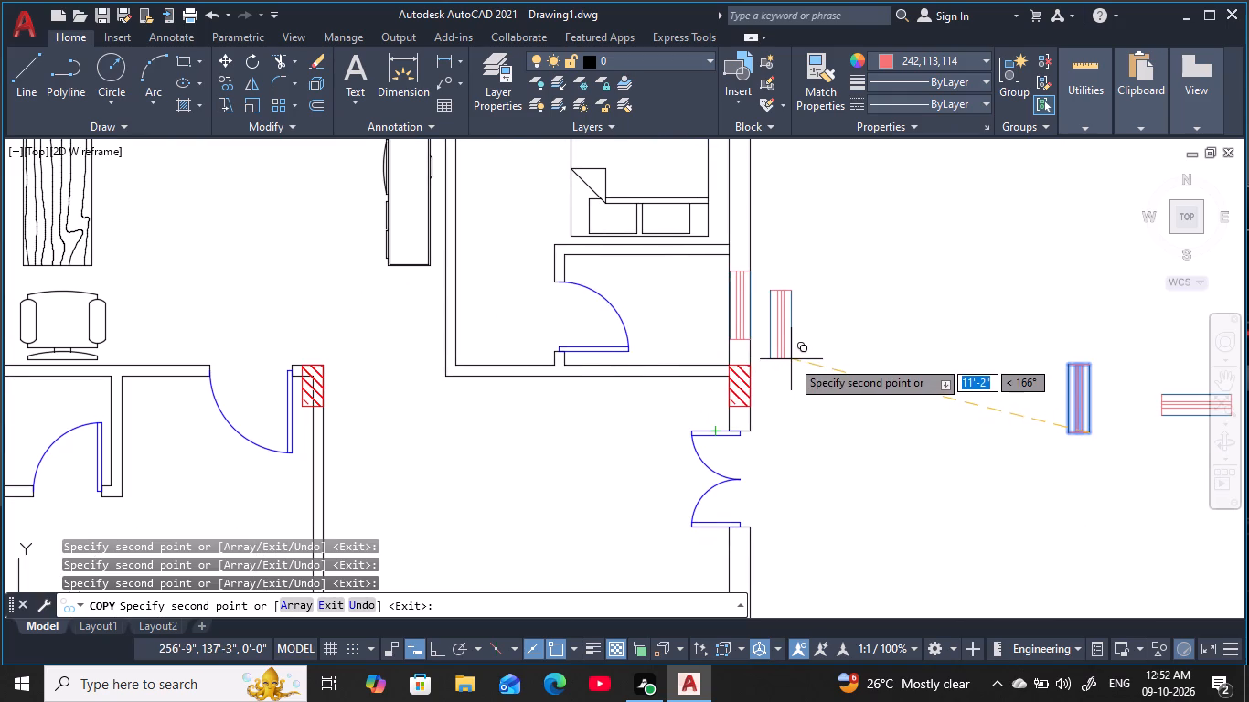
pyautogui.press('Escape')
pyautogui.press('Escape')
pyautogui.press('Escape')
pyautogui.press('Escape')
pyautogui.press('Escape')
pyautogui.press('Escape')
pyautogui.press('Escape')
pyautogui.press('Escape')
pyautogui.press('Escape')
pyautogui.press('Escape')
pyautogui.press('Escape')
pyautogui.press('Escape')
pyautogui.press('Escape')
pyautogui.press('Escape')
pyautogui.press('Escape')
pyautogui.press('Escape')
pyautogui.press('Escape')
pyautogui.press('Escape')
pyautogui.press('Escape')
pyautogui.press('Escape')
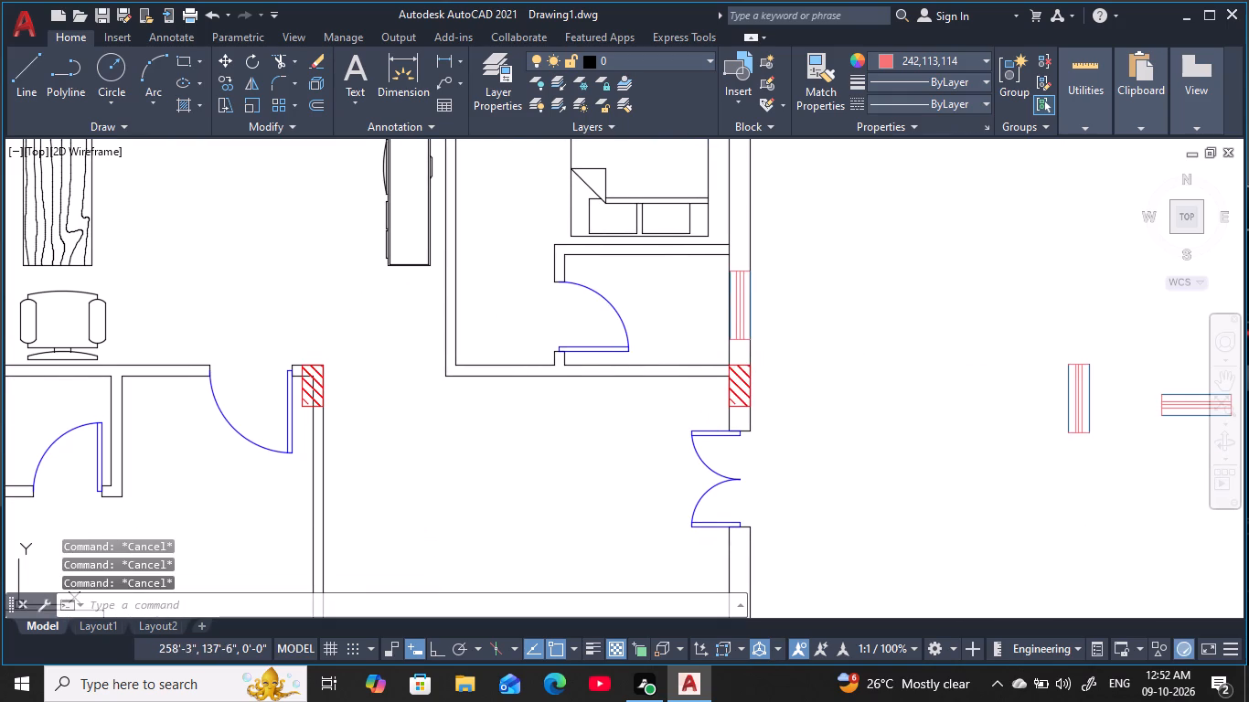
# Copy the horizontal 2'6" window into the north outer wall of the small room just east of the central passage.
pyautogui.moveTo(845, 356); pyautogui.dragTo(712, 290, button='middle')
pyautogui.scroll(-1, 710, 288)
pyautogui.click(966, 355)
pyautogui.click(891, 261)
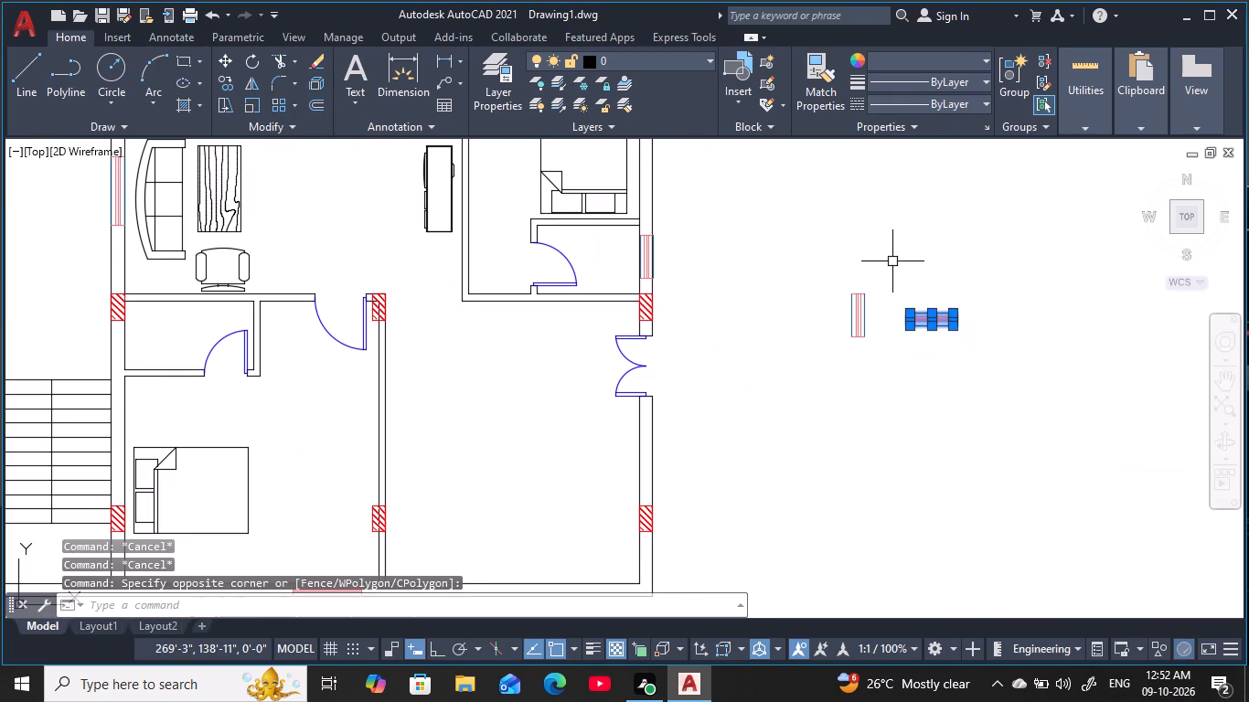
pyautogui.press('c')
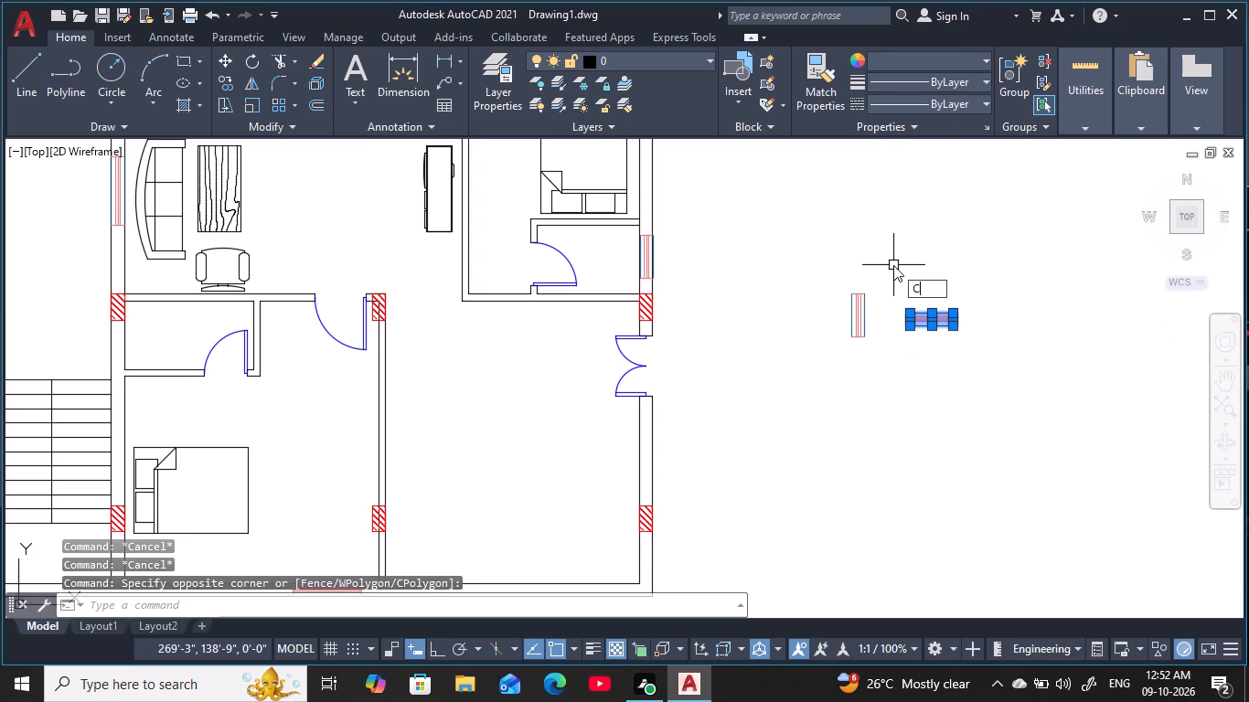
pyautogui.write('O')
pyautogui.press('space')
pyautogui.click(956, 335)
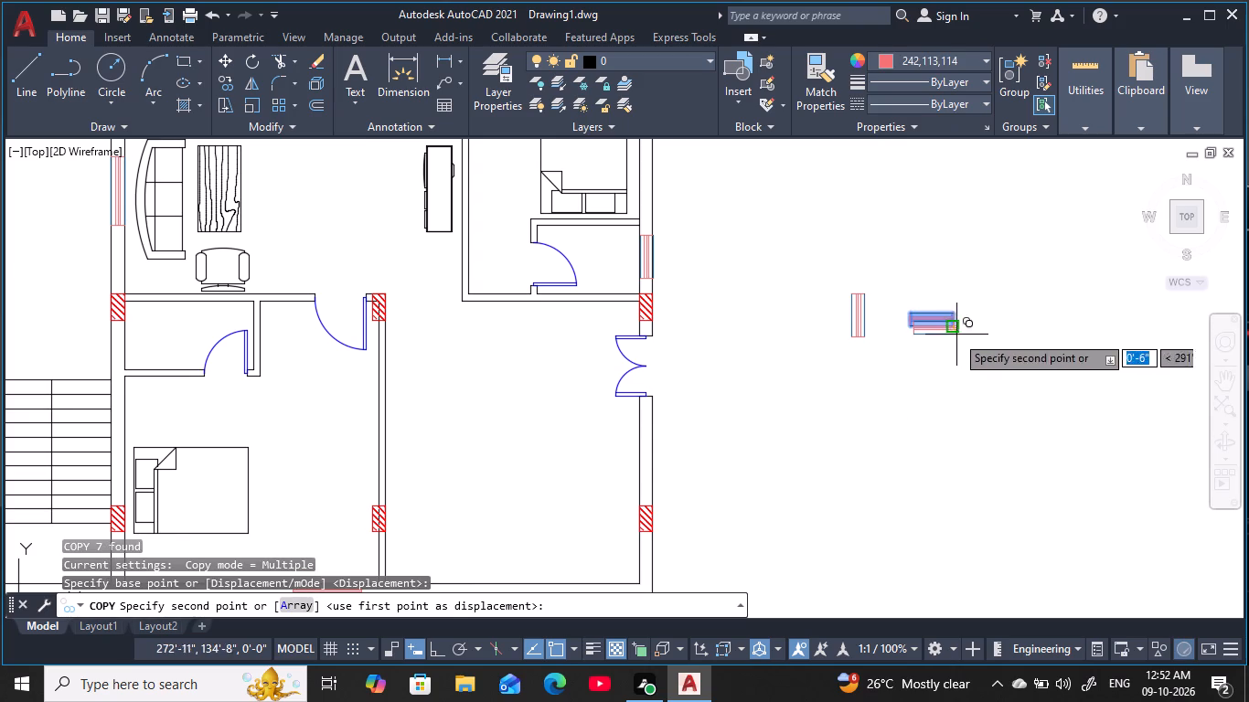
pyautogui.moveTo(829, 361); pyautogui.dragTo(907, 303, button='middle')
pyautogui.scroll(-1, 907, 303)
pyautogui.moveTo(697, 242); pyautogui.dragTo(658, 514, button='middle')
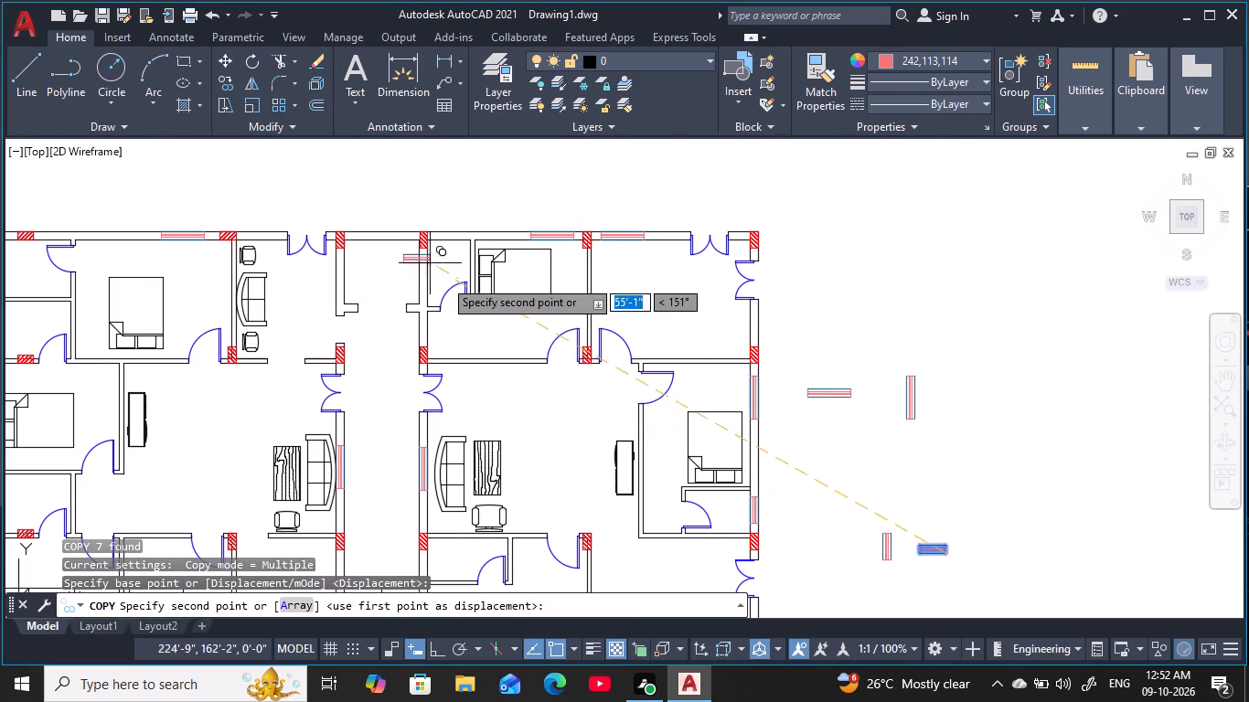
pyautogui.moveTo(434, 257); pyautogui.dragTo(480, 308, button='middle')
pyautogui.scroll(3, 496, 292)
pyautogui.click(539, 288)
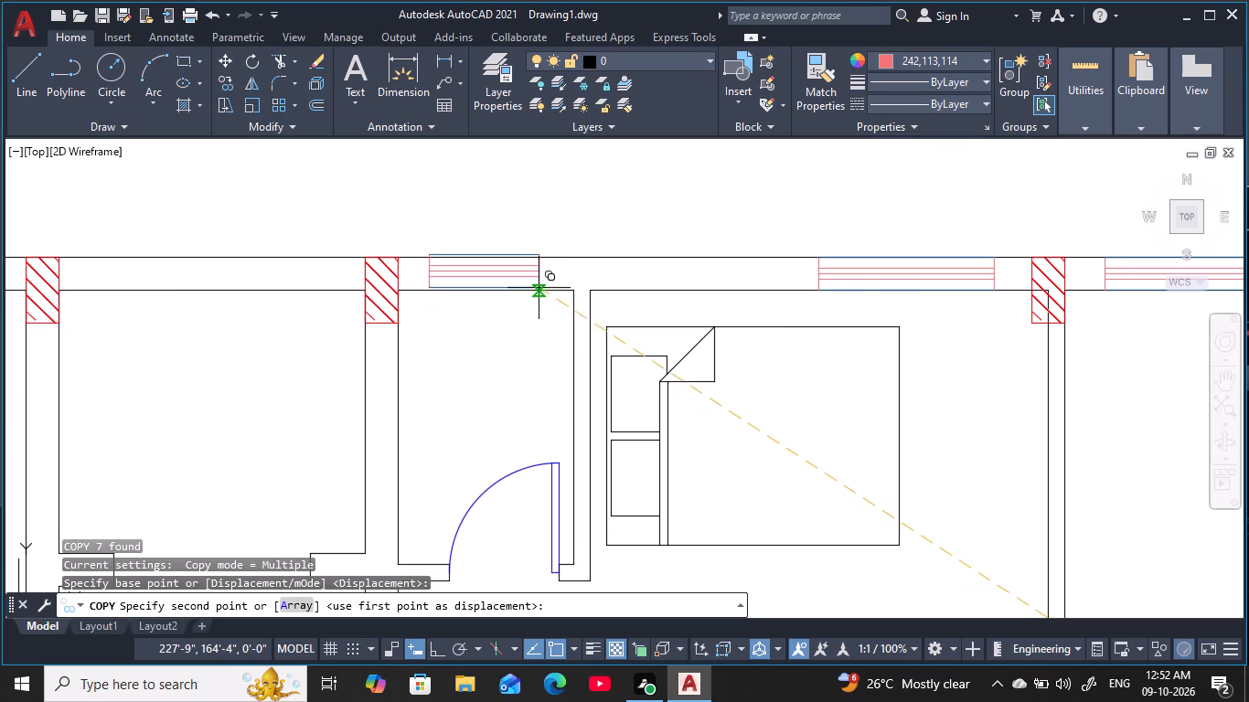
# Place another horizontal 2'6" window copy in the south outer wall of the small room below the southwest flat's second bedroom.
pyautogui.scroll(-1, 520, 356)
pyautogui.moveTo(525, 361); pyautogui.dragTo(868, 312, button='middle')
pyautogui.moveTo(555, 335); pyautogui.dragTo(557, 336, button='middle')
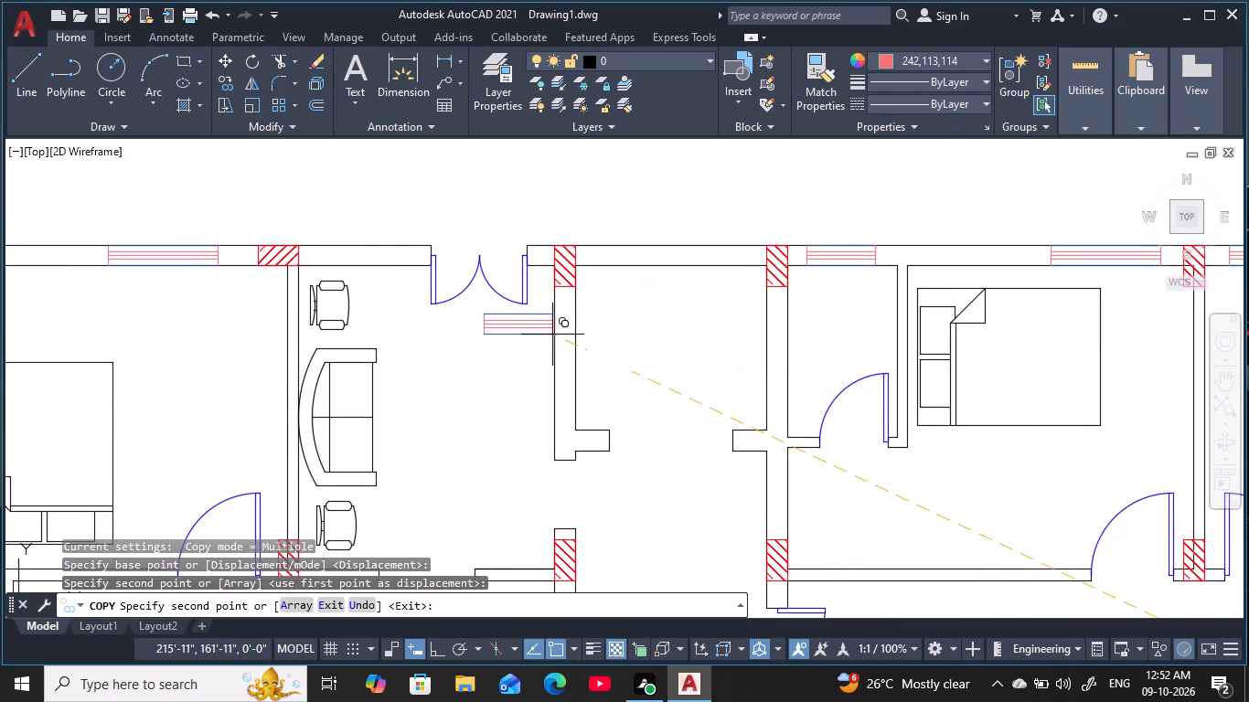
pyautogui.moveTo(557, 336); pyautogui.dragTo(746, 355, button='middle')
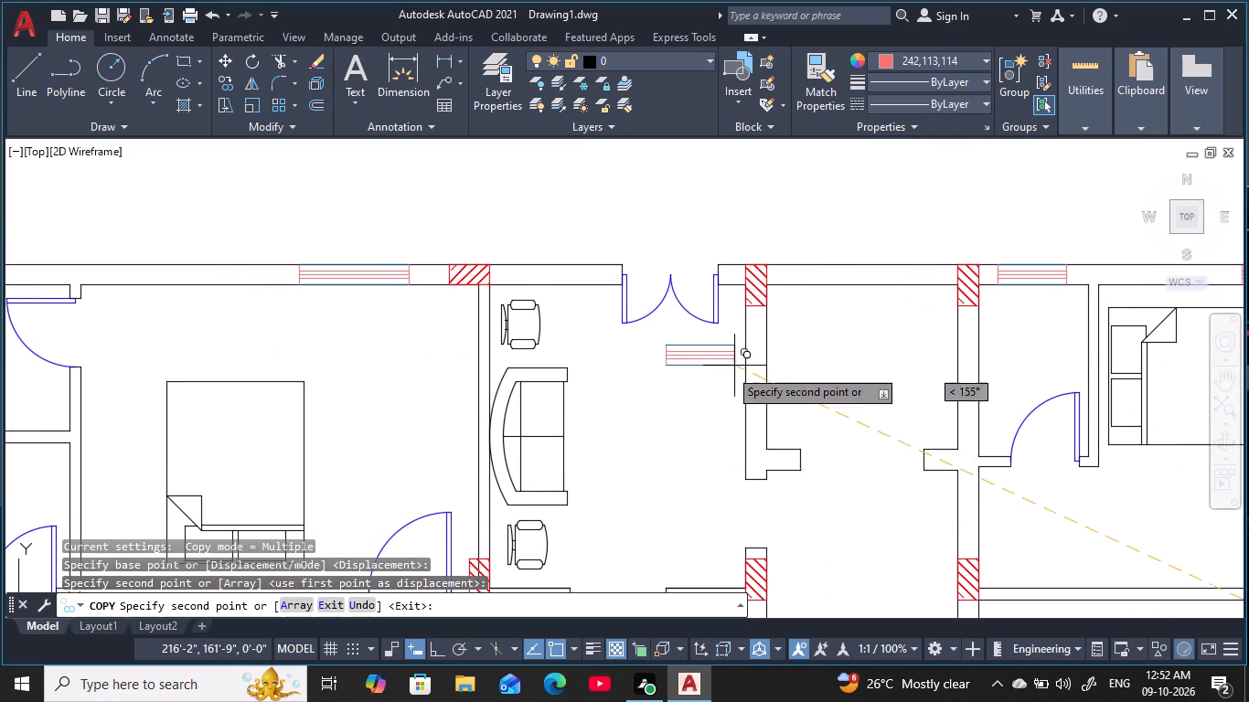
pyautogui.moveTo(619, 488); pyautogui.dragTo(886, 140, button='middle')
pyautogui.scroll(-1, 617, 432)
pyautogui.moveTo(624, 440); pyautogui.dragTo(688, 182, button='middle')
pyautogui.moveTo(667, 484); pyautogui.dragTo(637, 312, button='middle')
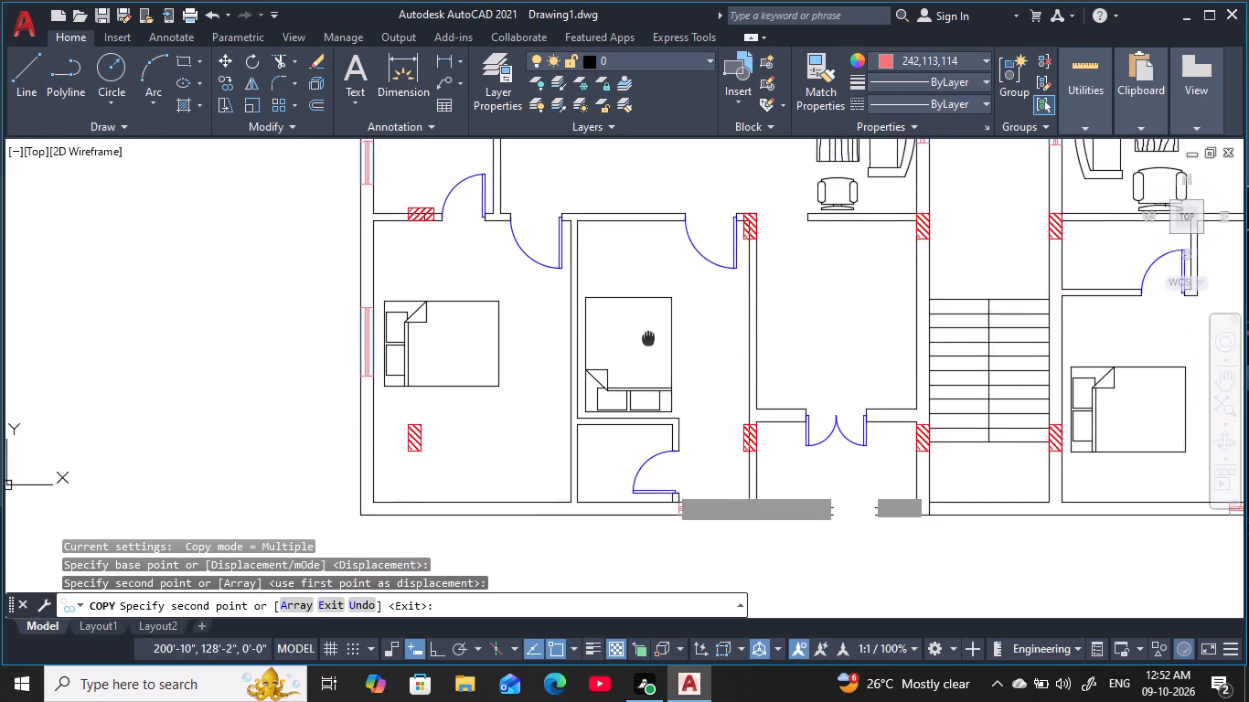
pyautogui.moveTo(637, 312); pyautogui.dragTo(561, 147, button='middle')
pyautogui.scroll(3, 530, 290)
pyautogui.click(540, 321)
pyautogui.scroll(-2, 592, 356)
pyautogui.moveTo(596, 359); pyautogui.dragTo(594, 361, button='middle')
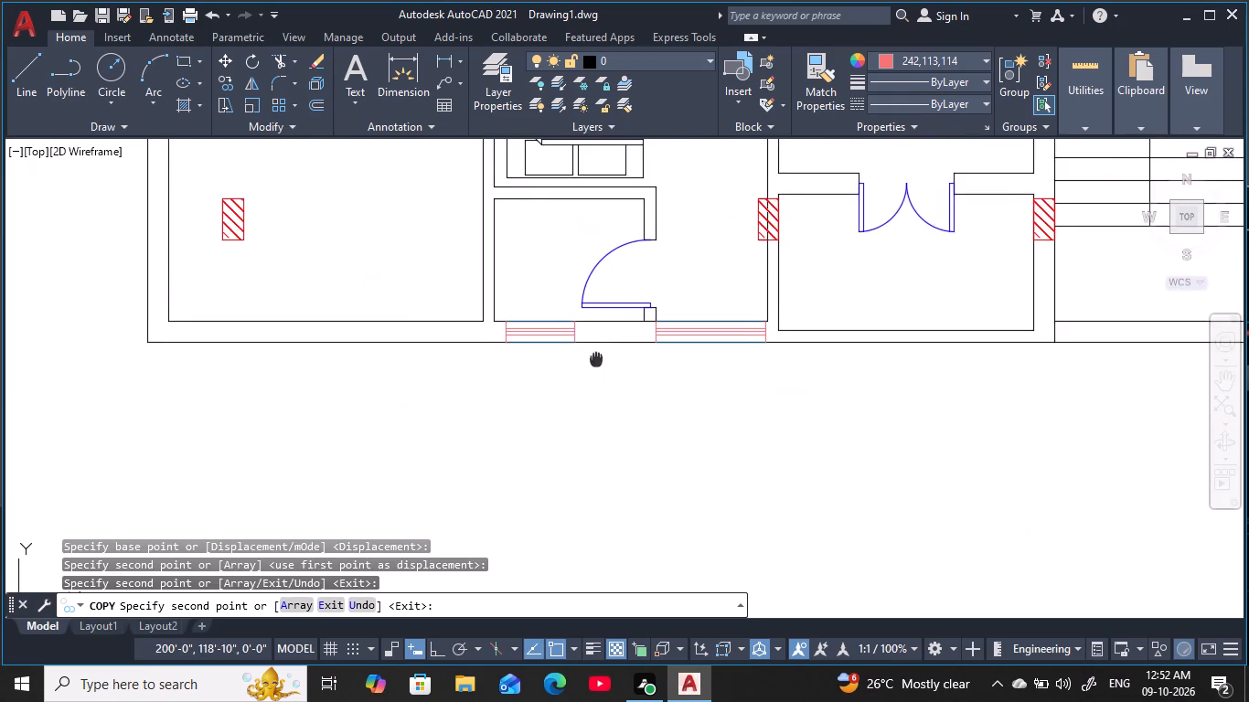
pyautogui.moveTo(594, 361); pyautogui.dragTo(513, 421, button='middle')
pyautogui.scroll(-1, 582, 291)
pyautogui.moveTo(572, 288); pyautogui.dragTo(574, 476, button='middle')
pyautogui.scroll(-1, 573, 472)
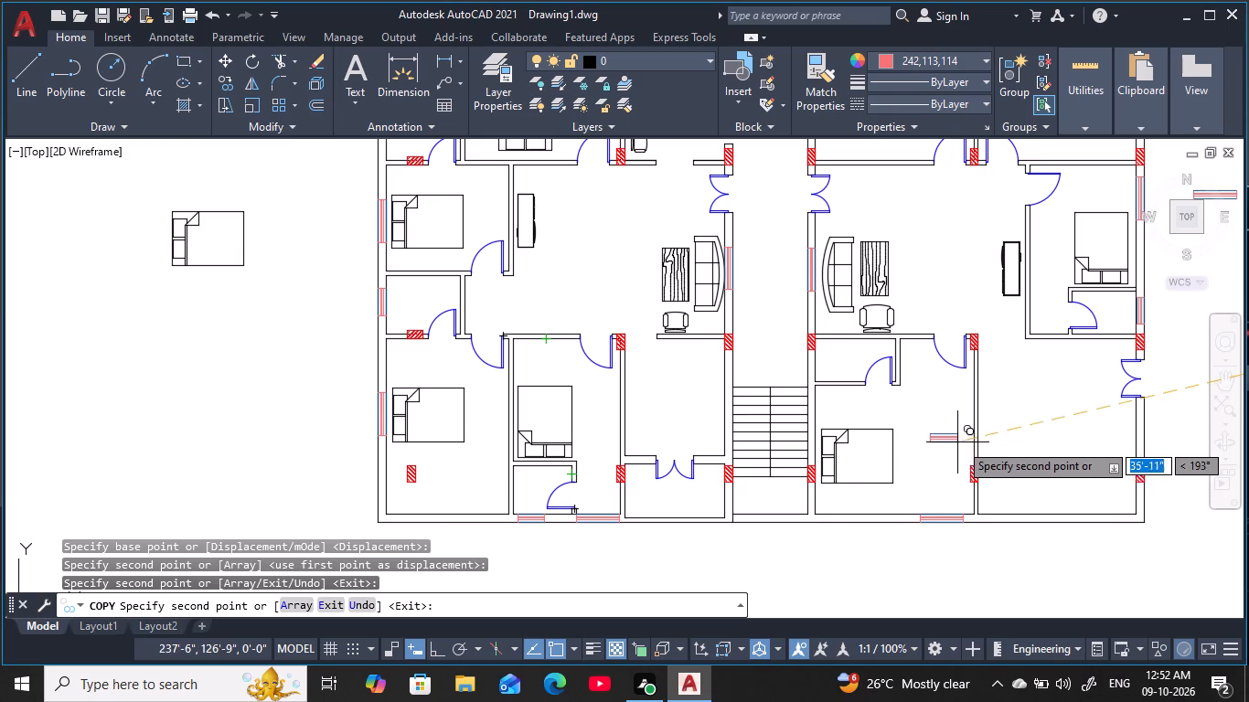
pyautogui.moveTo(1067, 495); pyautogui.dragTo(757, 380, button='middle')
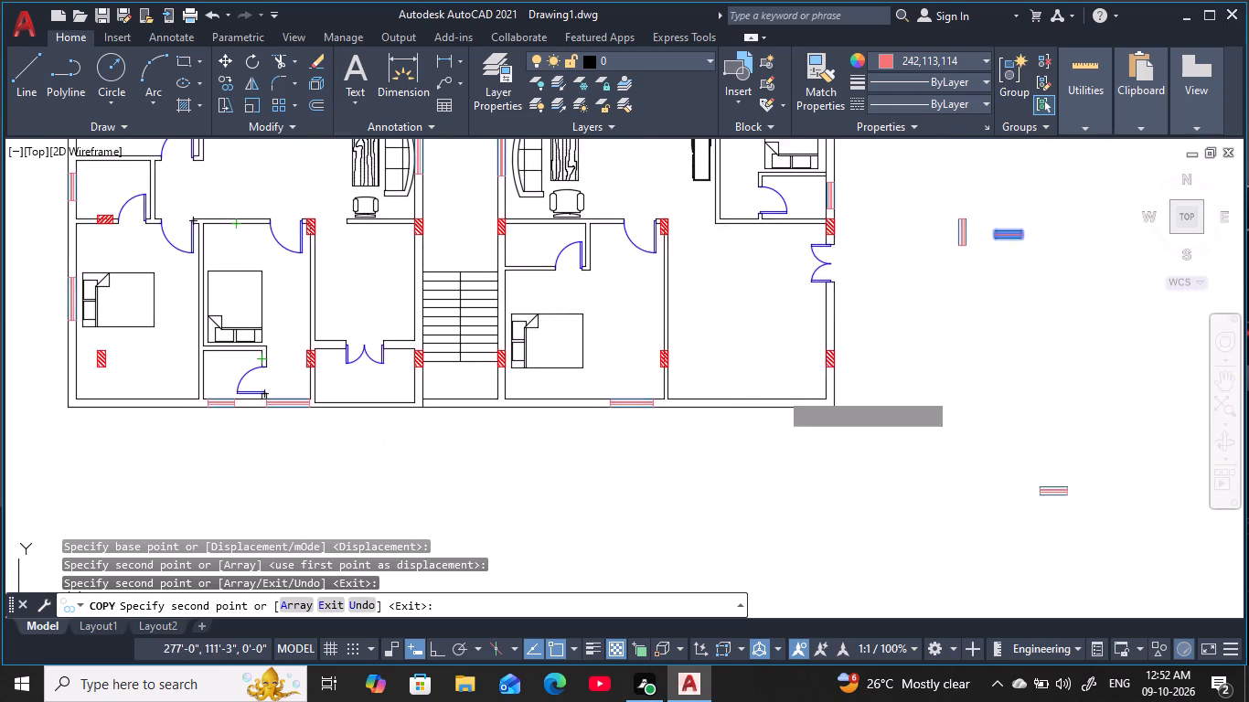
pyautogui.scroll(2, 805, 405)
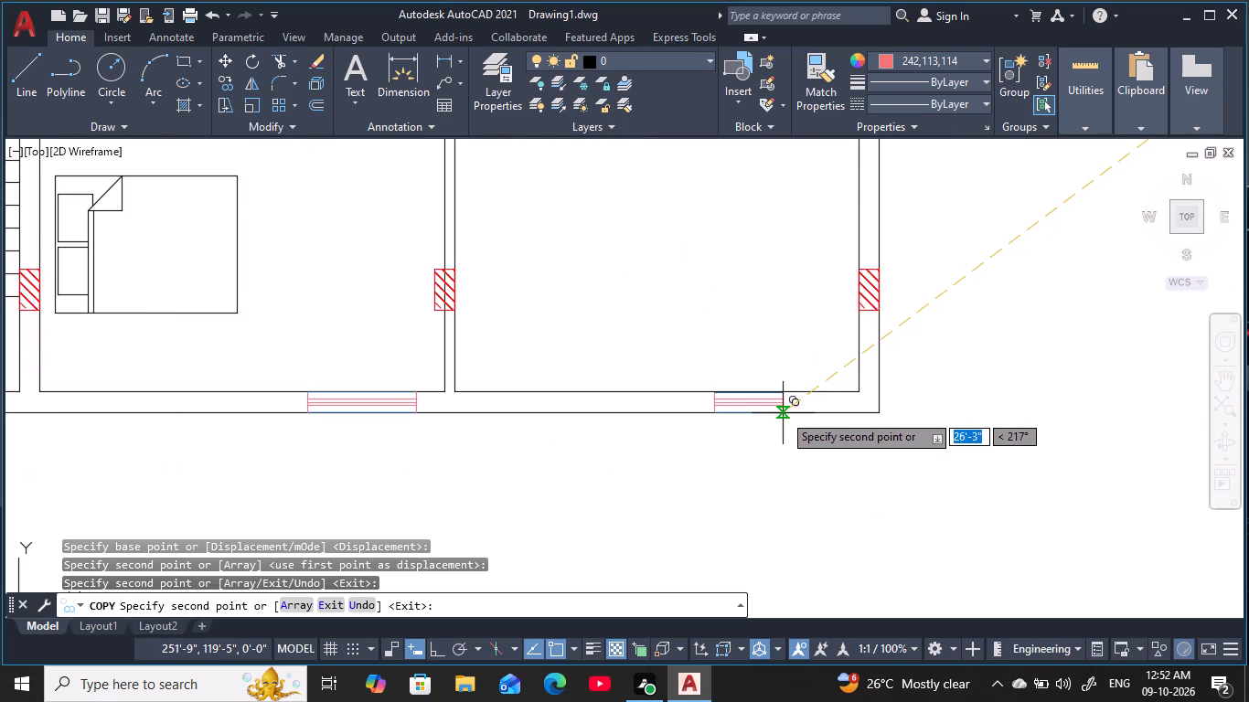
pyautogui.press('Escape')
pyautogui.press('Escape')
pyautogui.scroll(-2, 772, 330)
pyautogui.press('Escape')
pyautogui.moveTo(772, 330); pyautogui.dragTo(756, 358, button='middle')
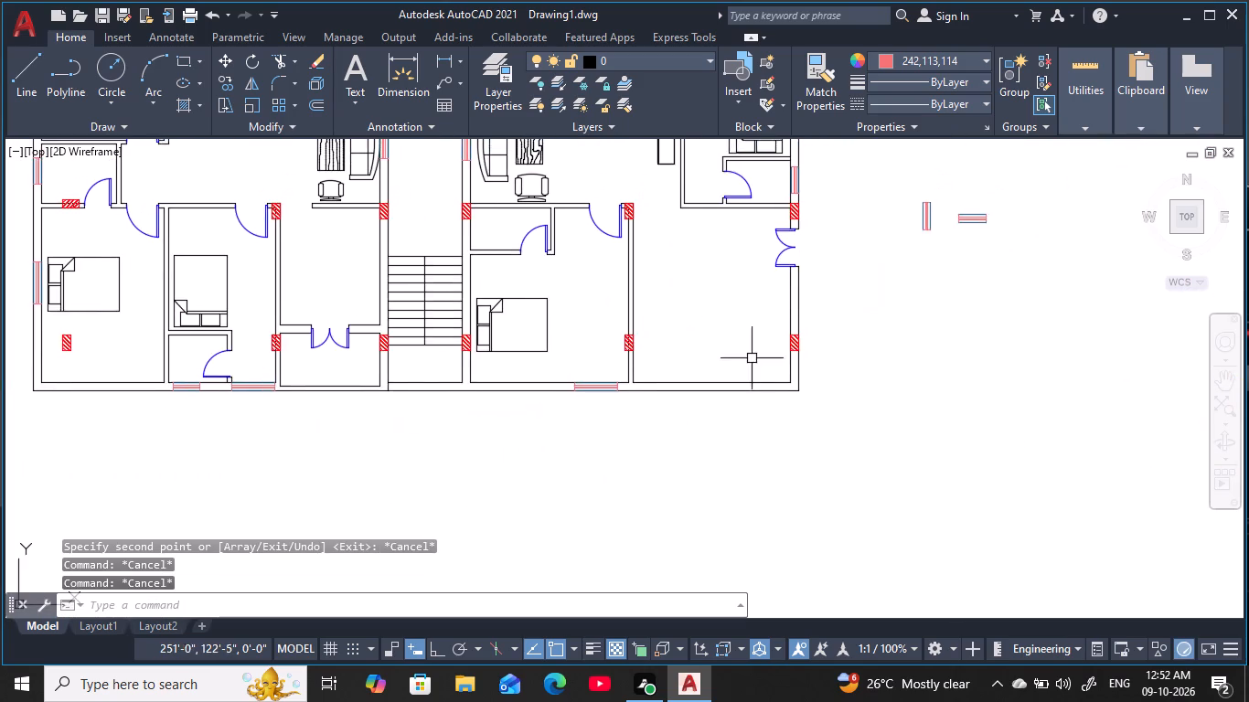
# Copy the horizontal 4' window into the south outer wall of the southeast corner room, and finish copying.
pyautogui.press('Escape')
pyautogui.scroll(-1, 747, 353)
pyautogui.press('Escape')
pyautogui.moveTo(733, 338); pyautogui.dragTo(608, 399, button='middle')
pyautogui.click(735, 256)
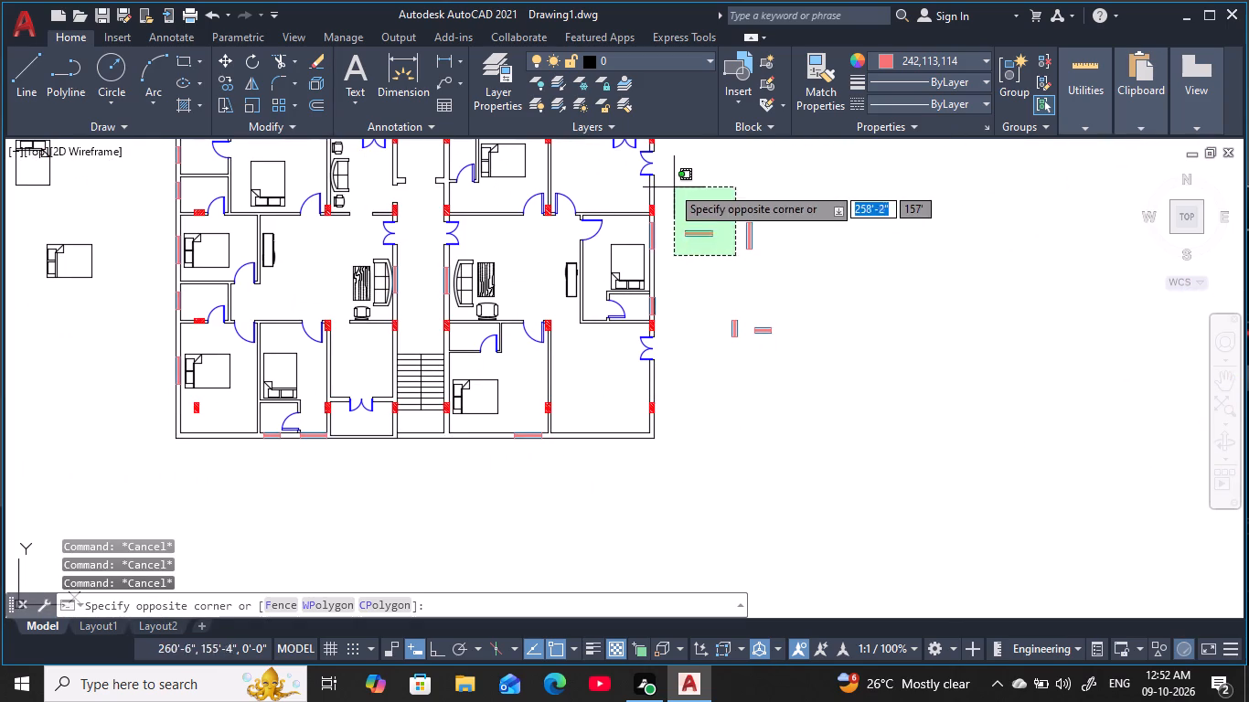
pyautogui.click(665, 189)
pyautogui.write('CO')
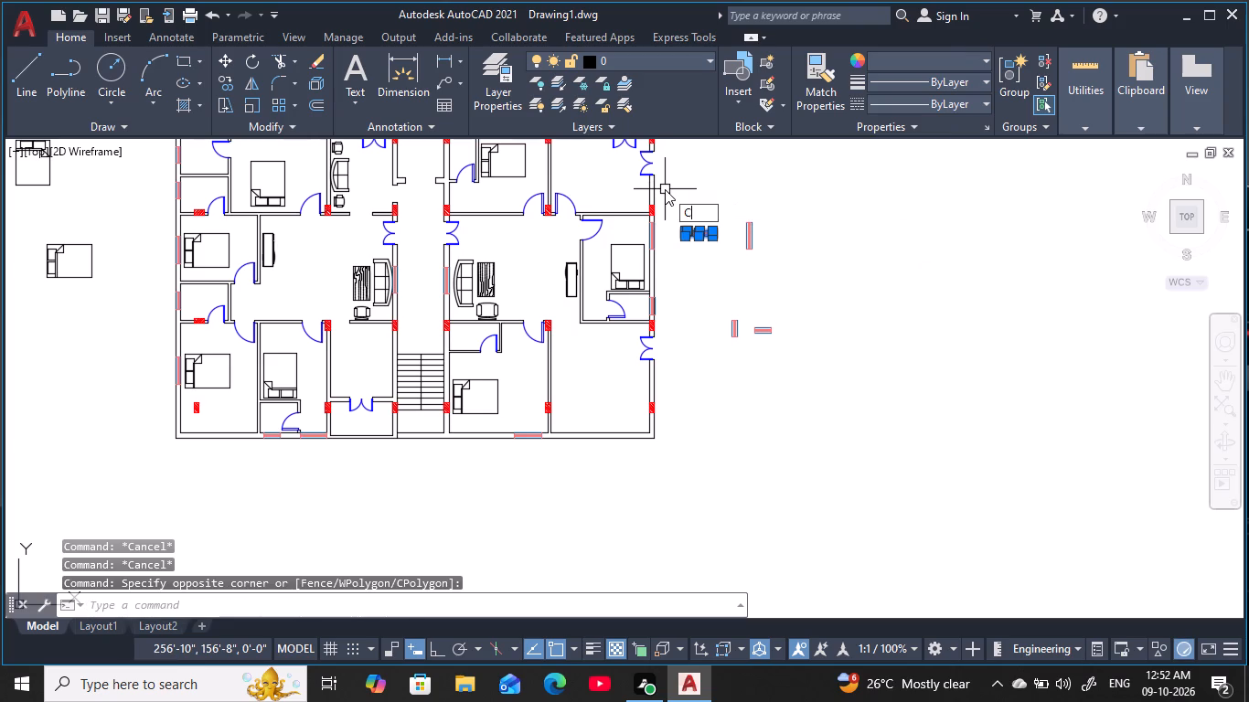
pyautogui.press('space')
pyautogui.click(712, 245)
pyautogui.moveTo(649, 417); pyautogui.dragTo(649, 409, button='middle')
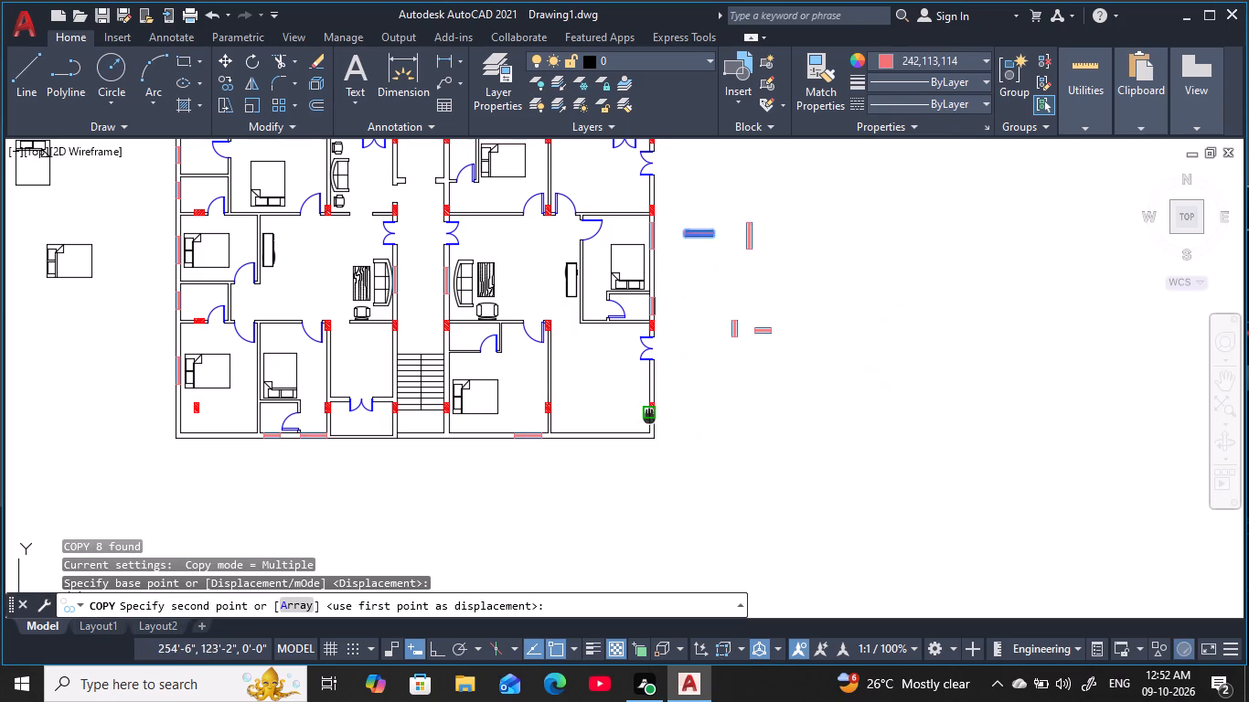
pyautogui.moveTo(649, 409); pyautogui.dragTo(674, 351, button='middle')
pyautogui.scroll(3, 665, 356)
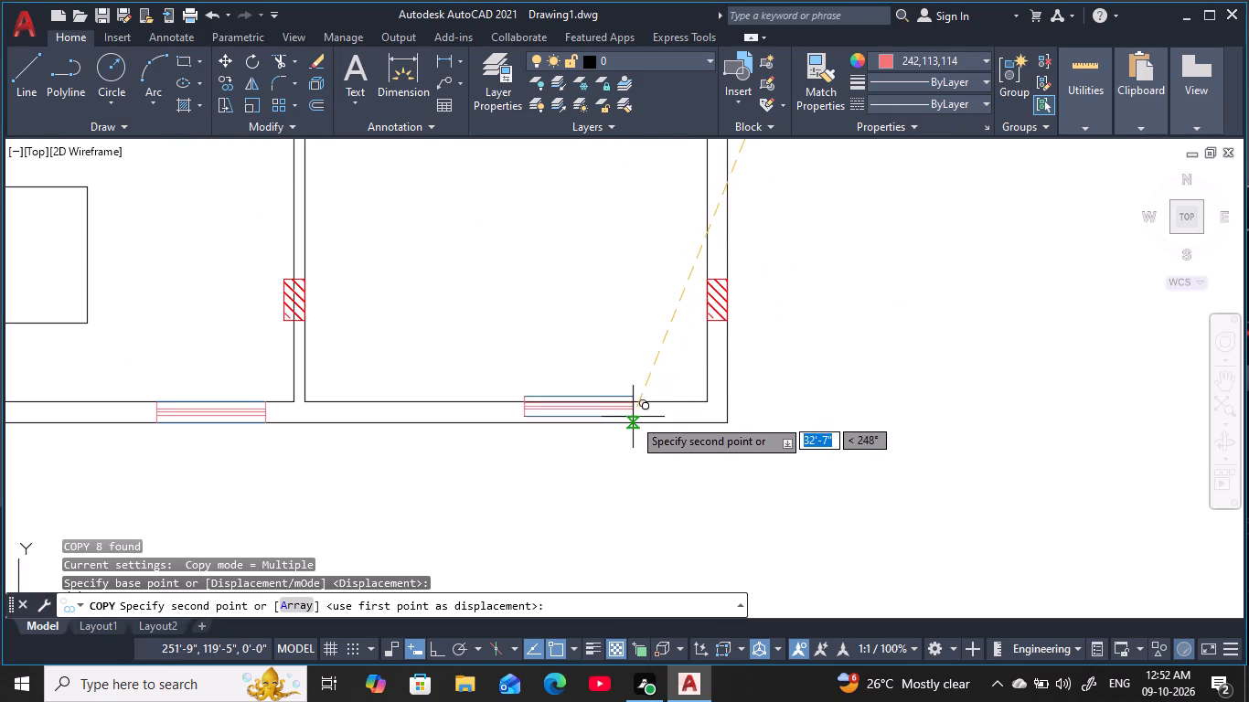
pyautogui.click(631, 420)
pyautogui.scroll(-3, 664, 359)
pyautogui.moveTo(655, 351); pyautogui.dragTo(765, 409, button='middle')
pyautogui.press('Escape')
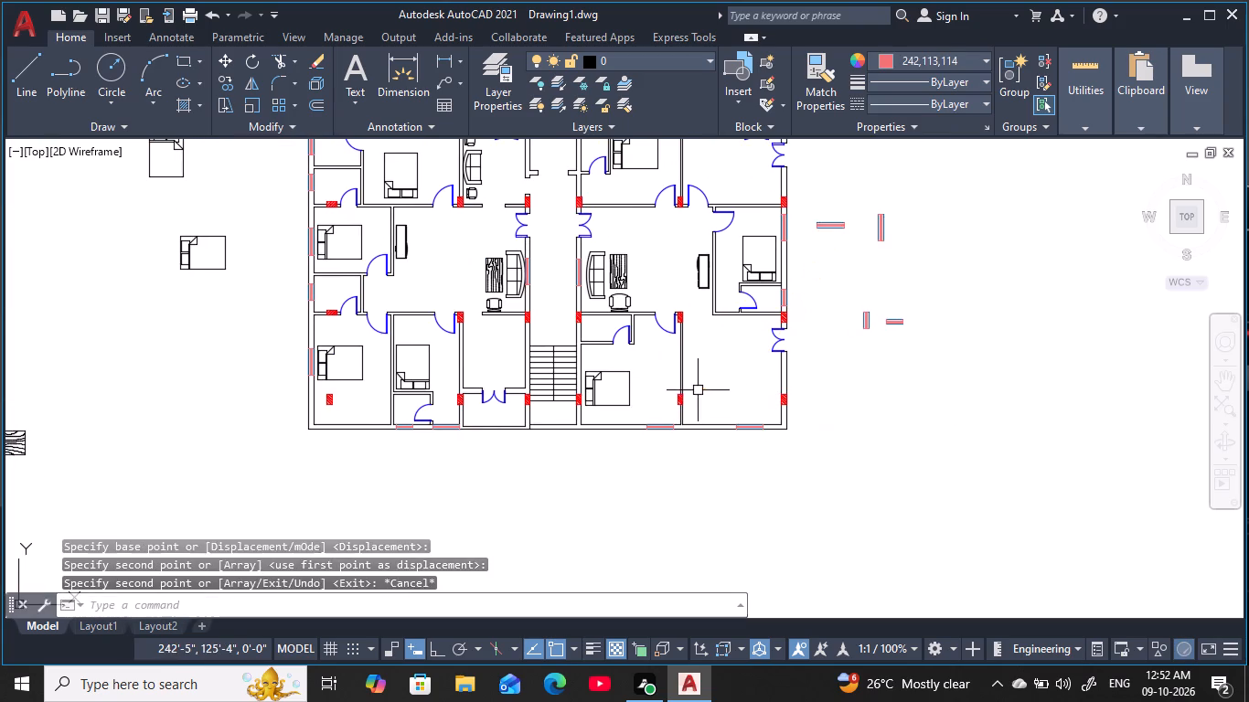
pyautogui.press('Escape')
pyautogui.press('Escape')
pyautogui.press('Escape')
pyautogui.press('Escape')
pyautogui.press('Escape')
# Erase the two spare bed blocks lying outside the plan to the west.
pyautogui.moveTo(723, 372); pyautogui.dragTo(686, 409, button='middle')
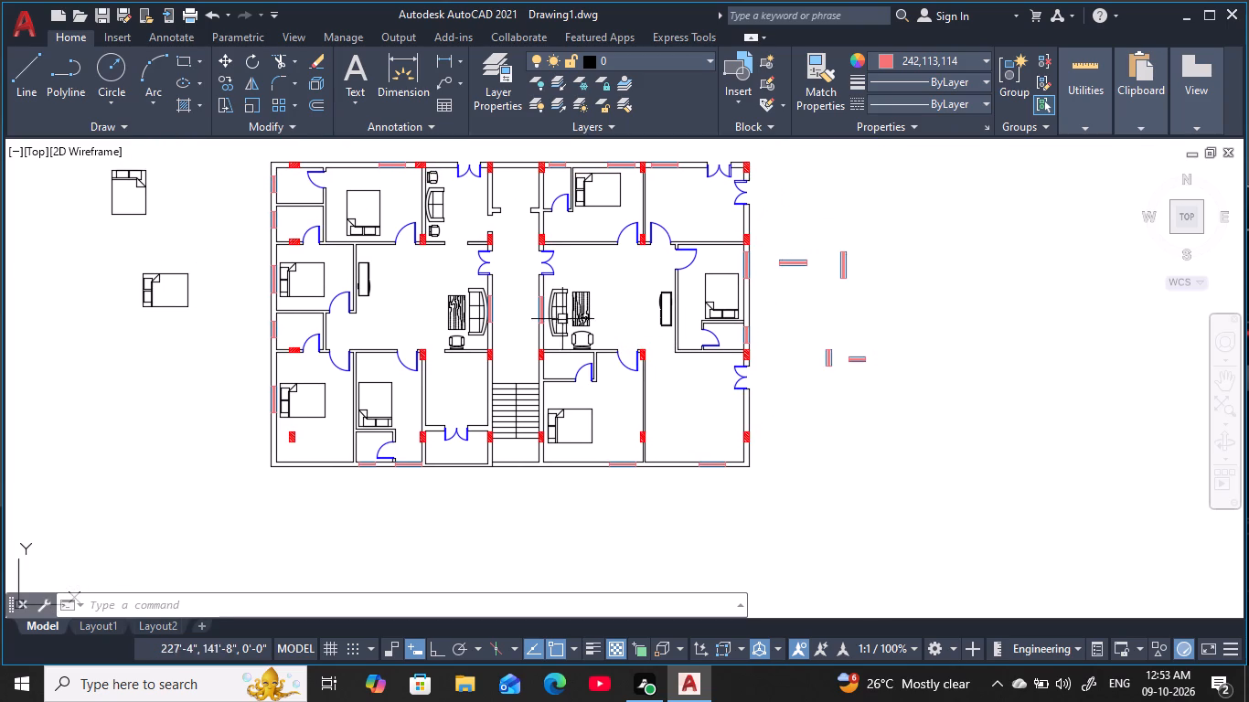
pyautogui.press('Escape')
pyautogui.press('Escape')
pyautogui.press('Escape')
pyautogui.moveTo(587, 306); pyautogui.dragTo(675, 358, button='middle')
pyautogui.press('Escape')
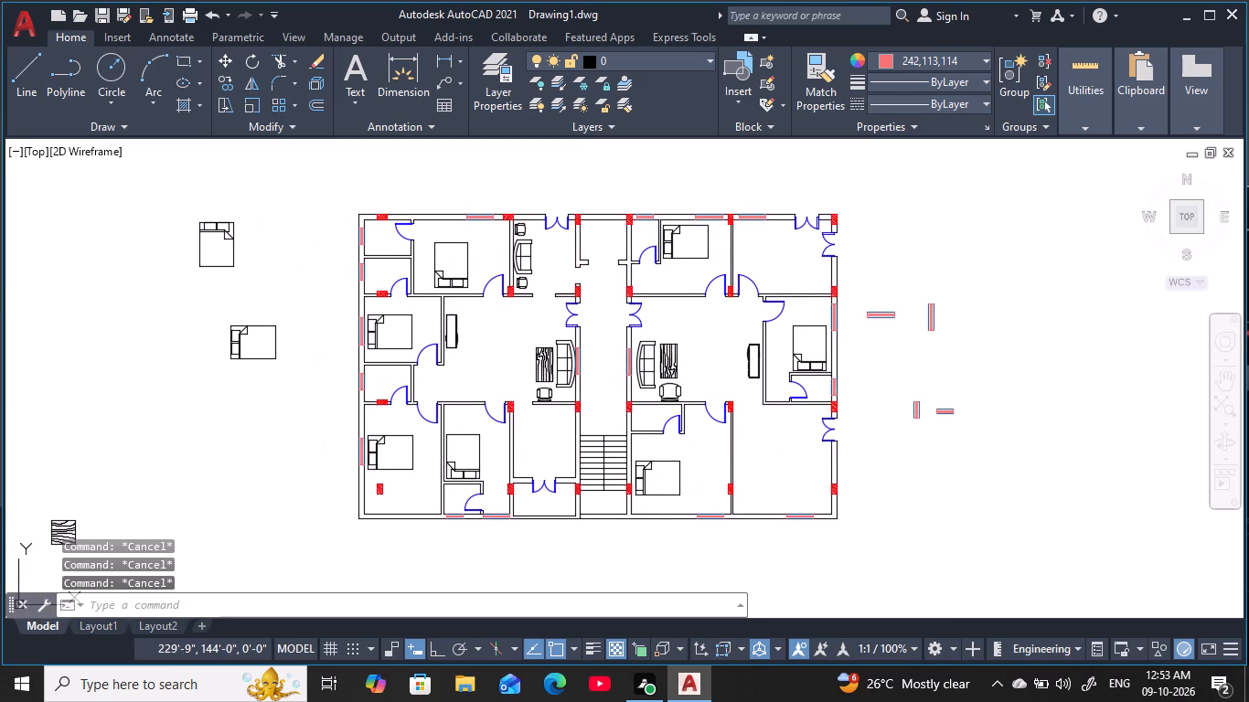
pyautogui.press('Escape')
pyautogui.moveTo(273, 434); pyautogui.dragTo(271, 417)
pyautogui.click(171, 186)
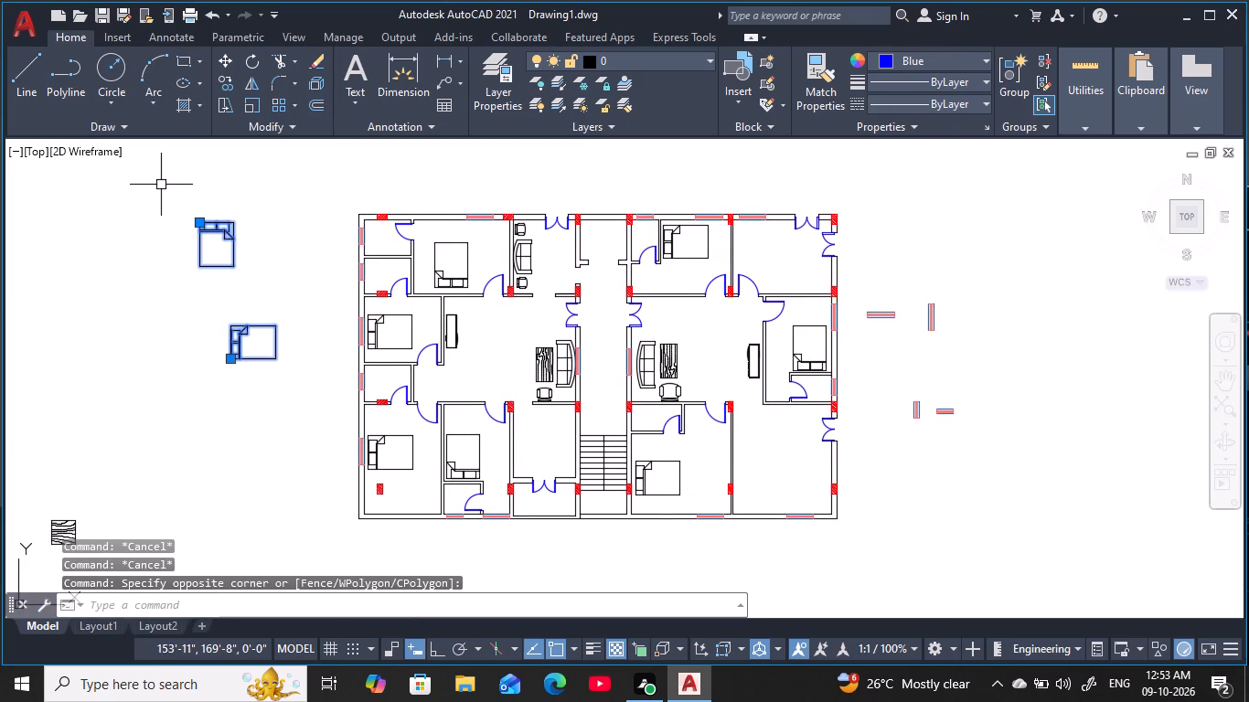
pyautogui.write('E')
pyautogui.press('space')
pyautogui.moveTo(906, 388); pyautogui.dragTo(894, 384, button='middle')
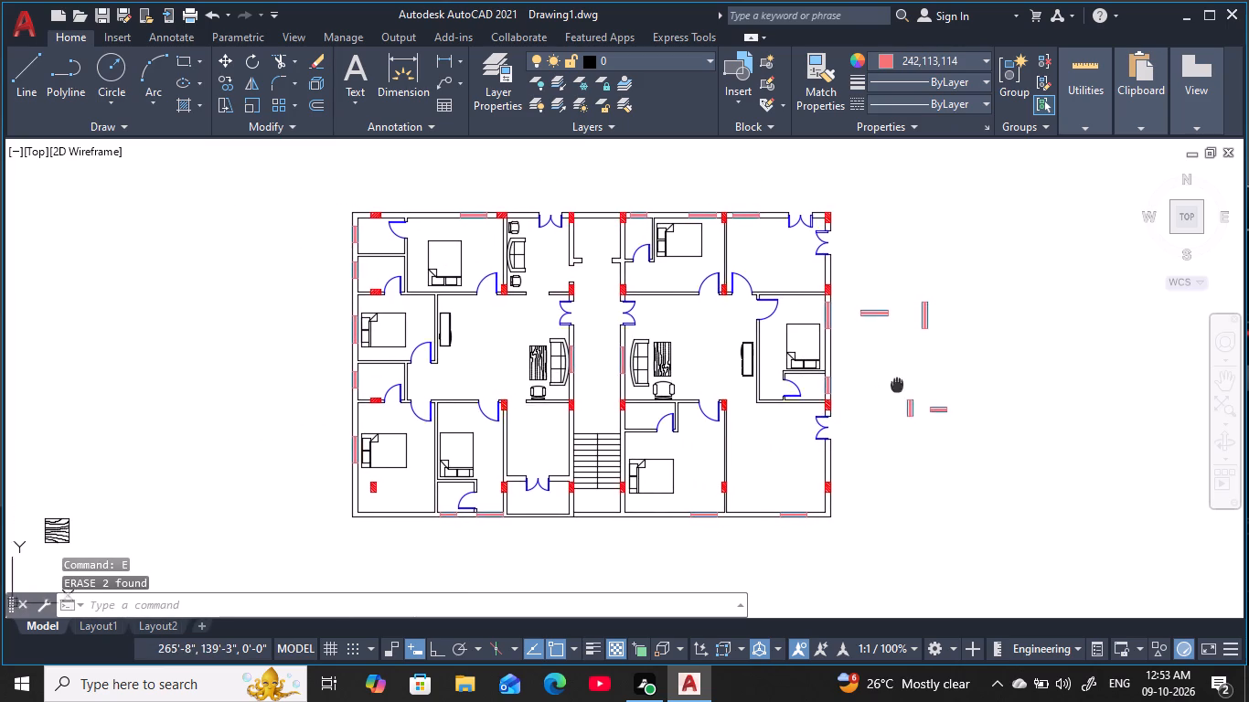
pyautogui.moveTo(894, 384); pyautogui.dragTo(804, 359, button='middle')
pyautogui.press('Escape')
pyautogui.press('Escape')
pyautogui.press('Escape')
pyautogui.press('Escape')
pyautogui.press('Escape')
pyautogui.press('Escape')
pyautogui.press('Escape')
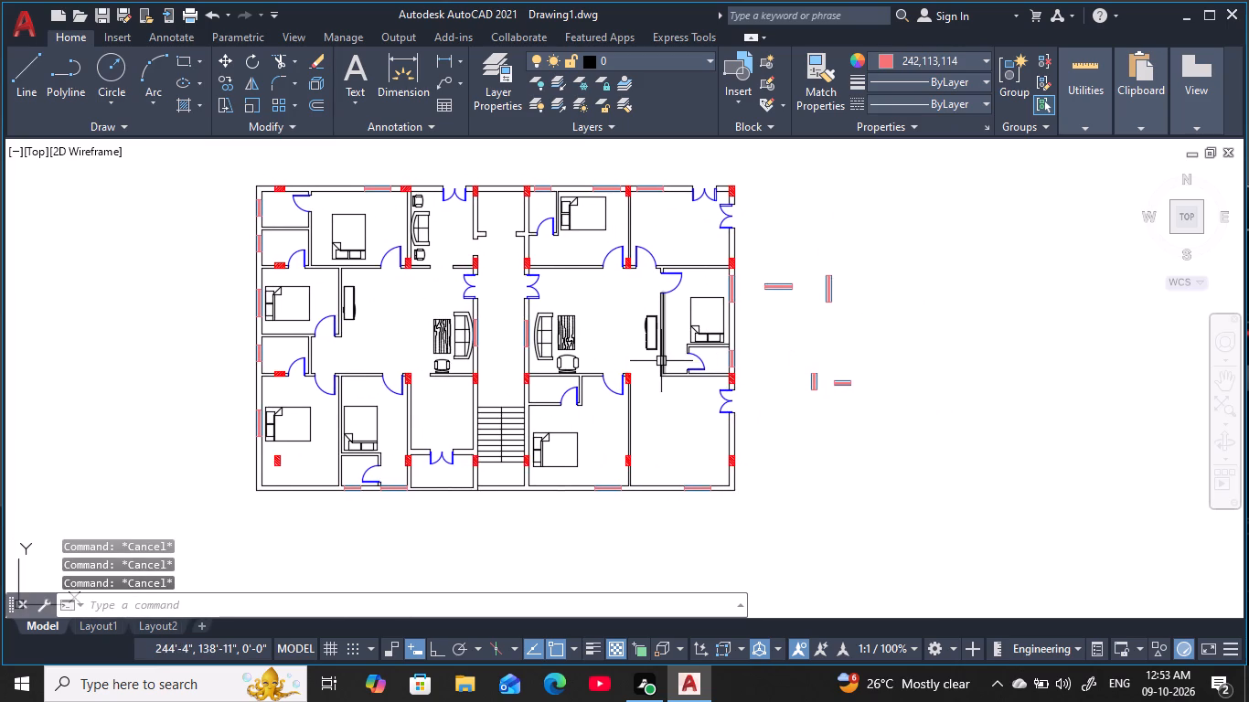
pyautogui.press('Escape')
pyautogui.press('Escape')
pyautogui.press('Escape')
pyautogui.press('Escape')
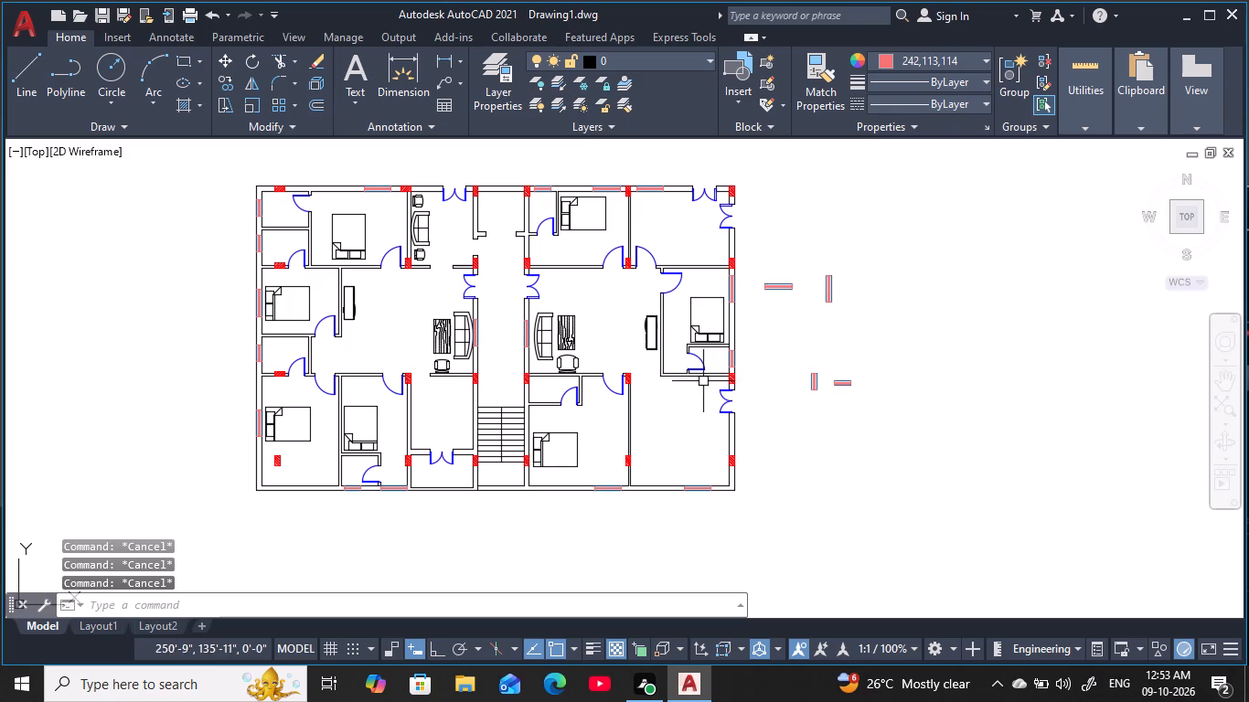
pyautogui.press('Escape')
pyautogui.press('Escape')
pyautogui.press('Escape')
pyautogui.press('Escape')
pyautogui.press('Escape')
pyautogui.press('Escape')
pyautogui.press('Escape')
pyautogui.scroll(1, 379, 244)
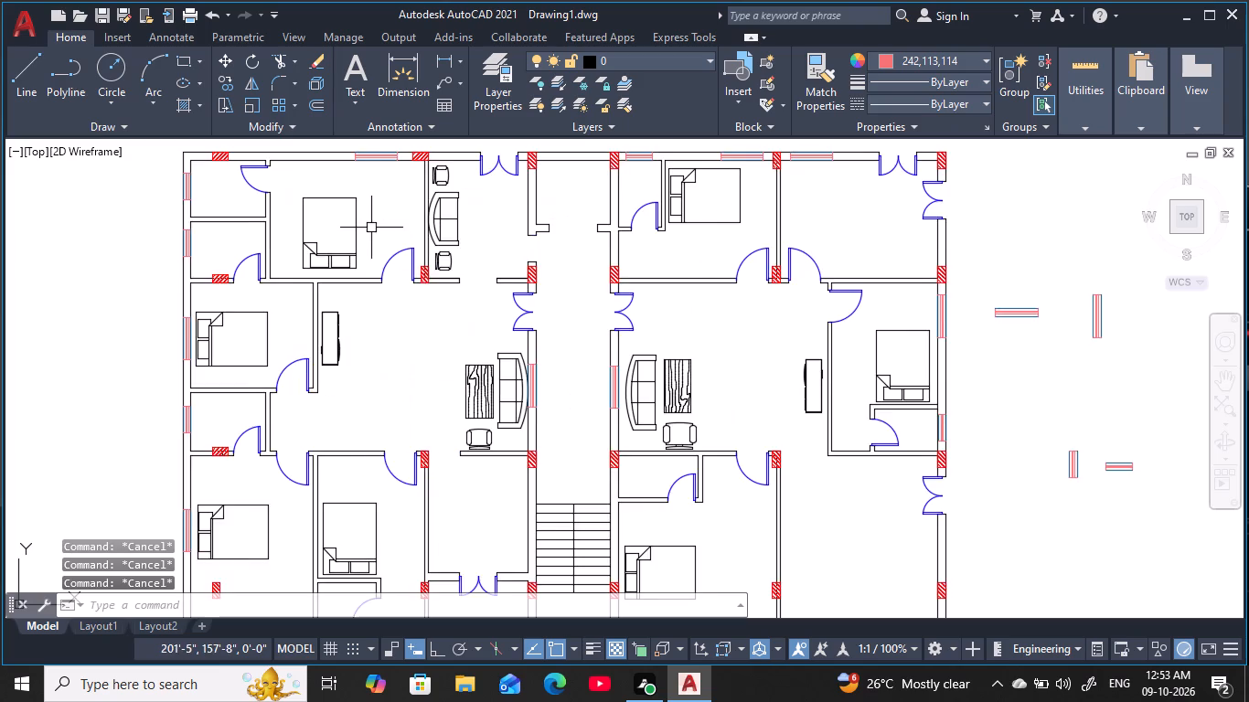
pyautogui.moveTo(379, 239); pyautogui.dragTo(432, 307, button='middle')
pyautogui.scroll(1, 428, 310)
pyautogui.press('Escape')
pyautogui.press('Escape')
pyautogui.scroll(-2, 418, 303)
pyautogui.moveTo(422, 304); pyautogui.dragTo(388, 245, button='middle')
# Erase the four source window symbols, 4' and 2'6", lying outside the plan to the east.
pyautogui.moveTo(923, 473); pyautogui.dragTo(913, 447)
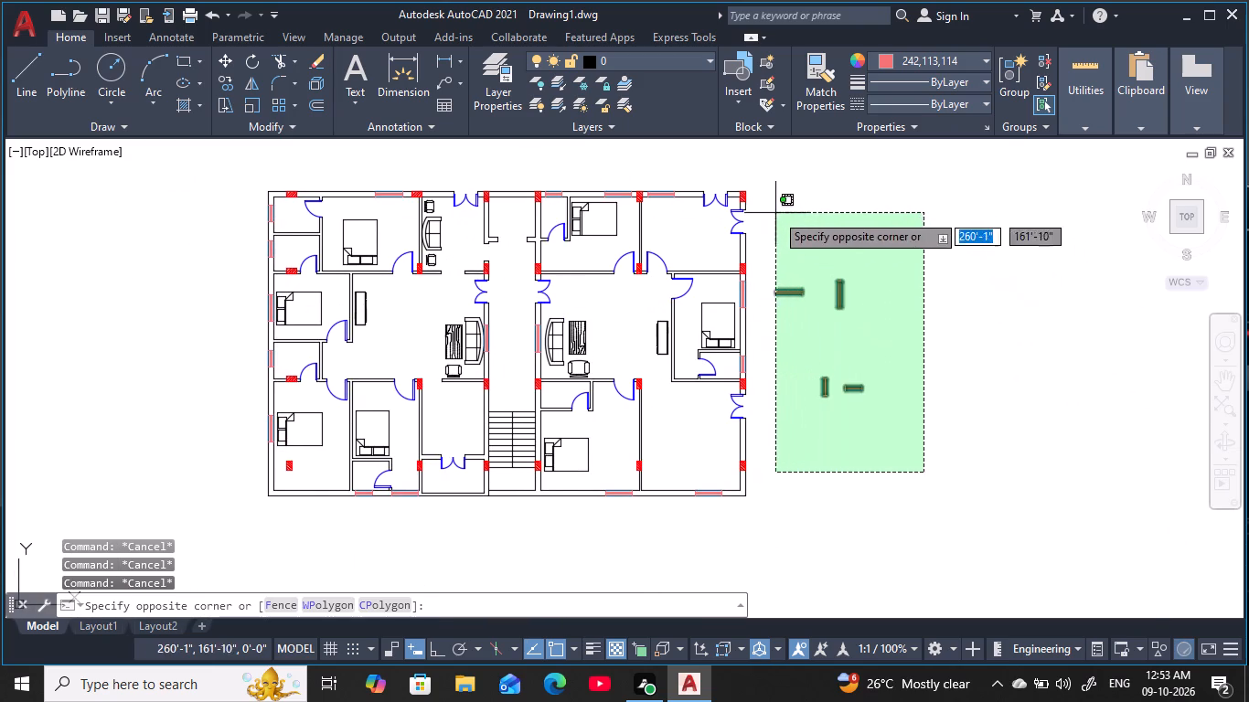
pyautogui.click(772, 212)
pyautogui.write('E')
pyautogui.press('space')
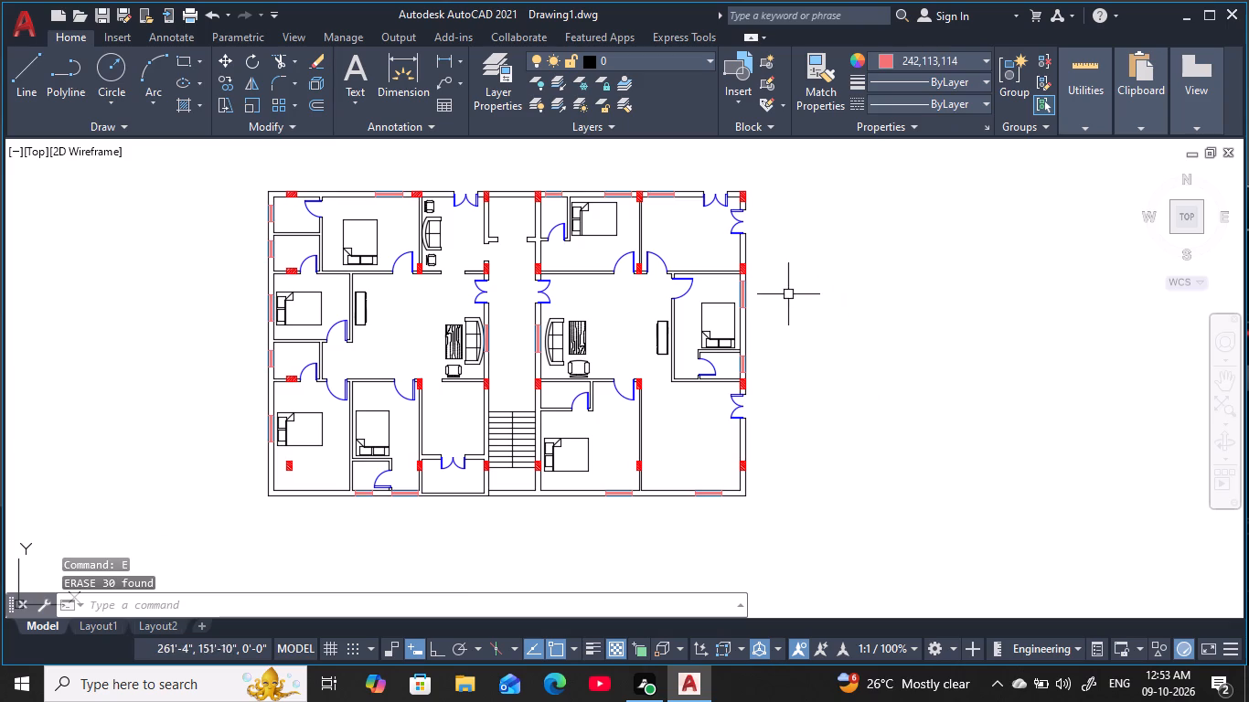
pyautogui.moveTo(680, 452); pyautogui.dragTo(734, 435, button='middle')
pyautogui.press('Escape')
pyautogui.press('Escape')
pyautogui.press('Escape')
pyautogui.press('Escape')
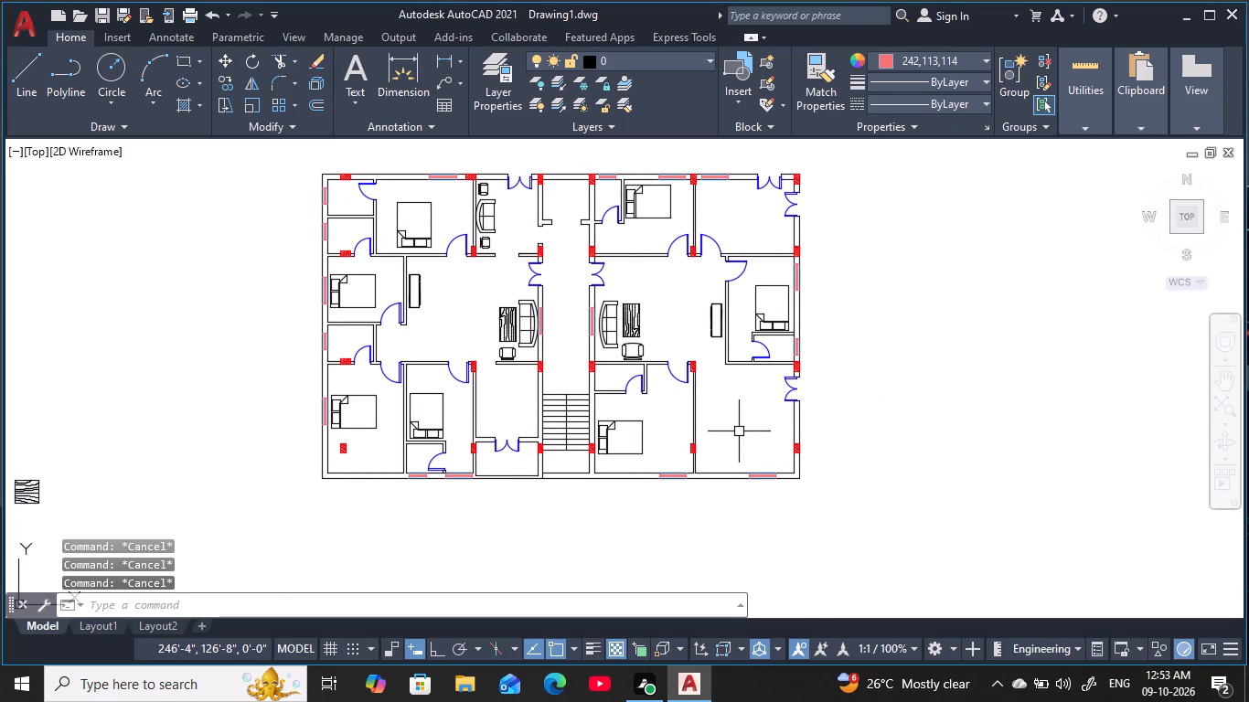
pyautogui.press('Escape')
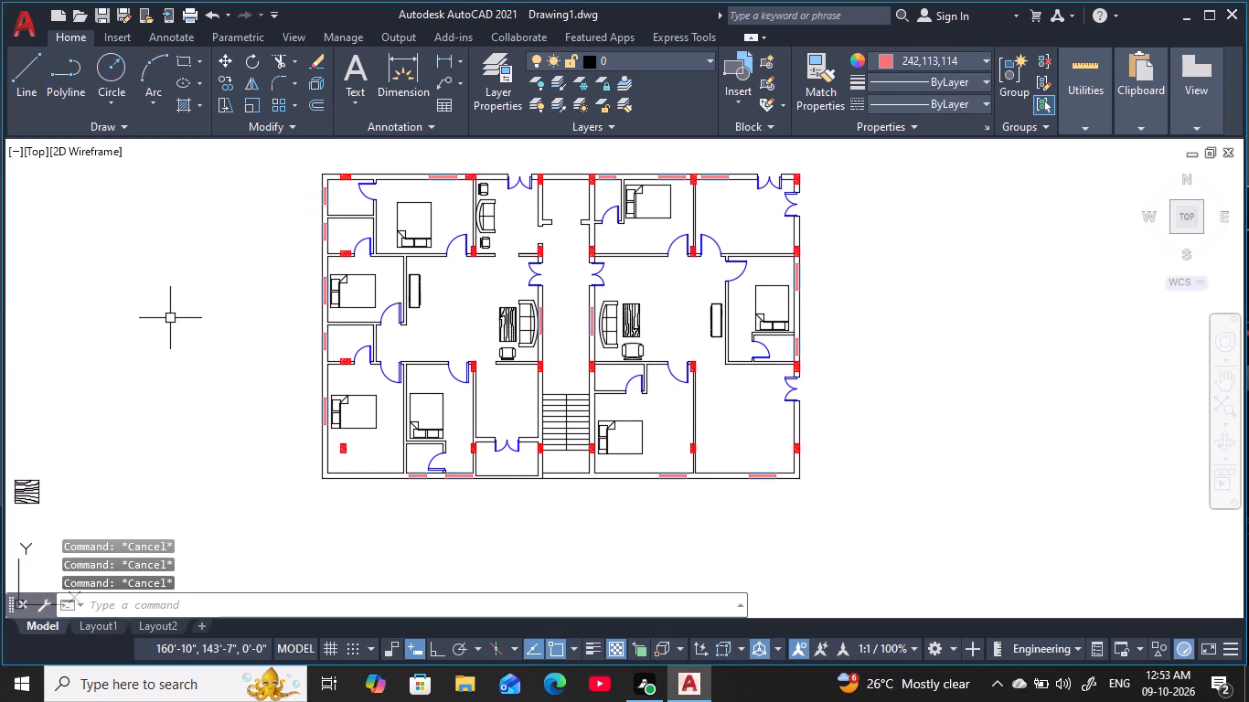
# Open DesignCenter and browse the sample en-us DesignCenter folder to the blocks of Kitchens.dwg.
pyautogui.hotkey('ctrl', '2')
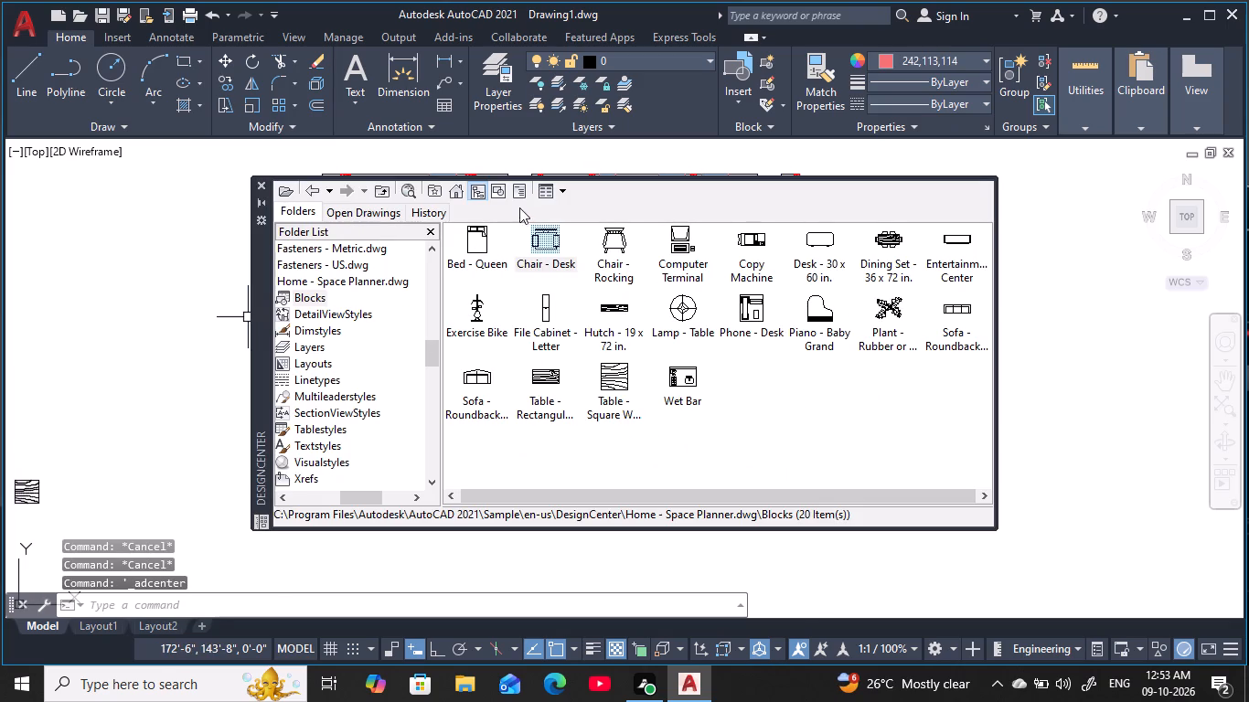
pyautogui.click(458, 189)
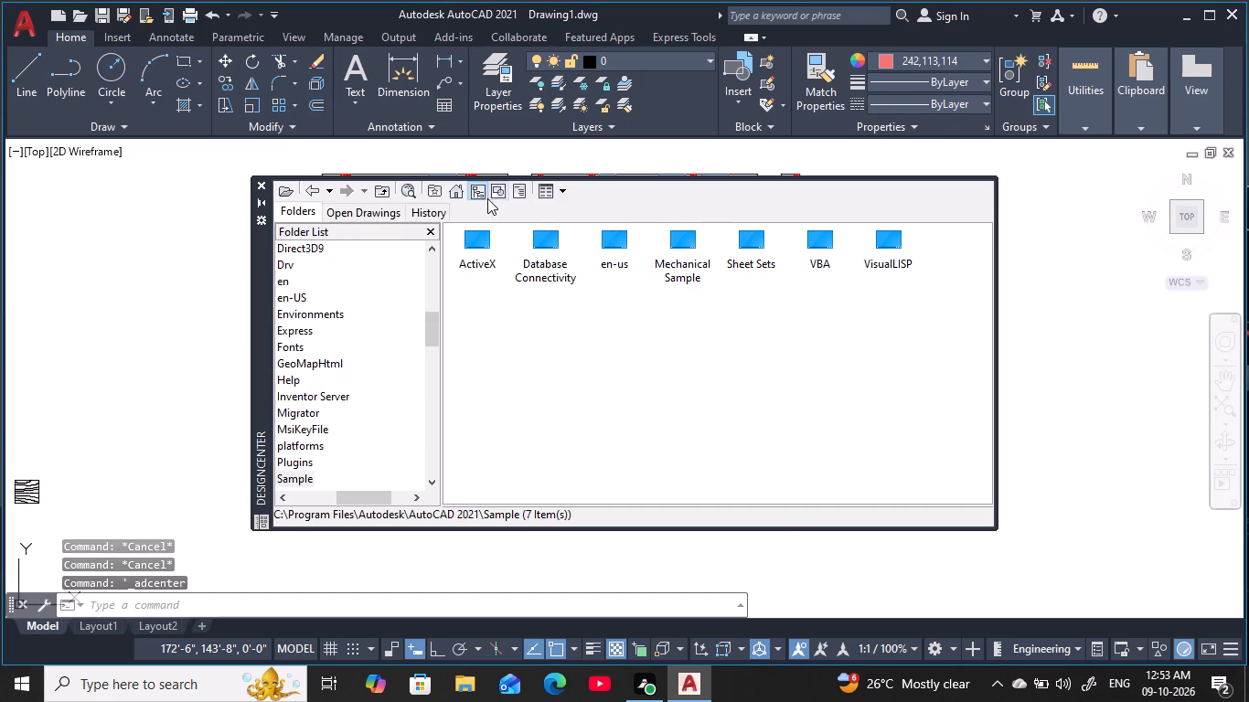
pyautogui.doubleClick(609, 247)
pyautogui.doubleClick(490, 241)
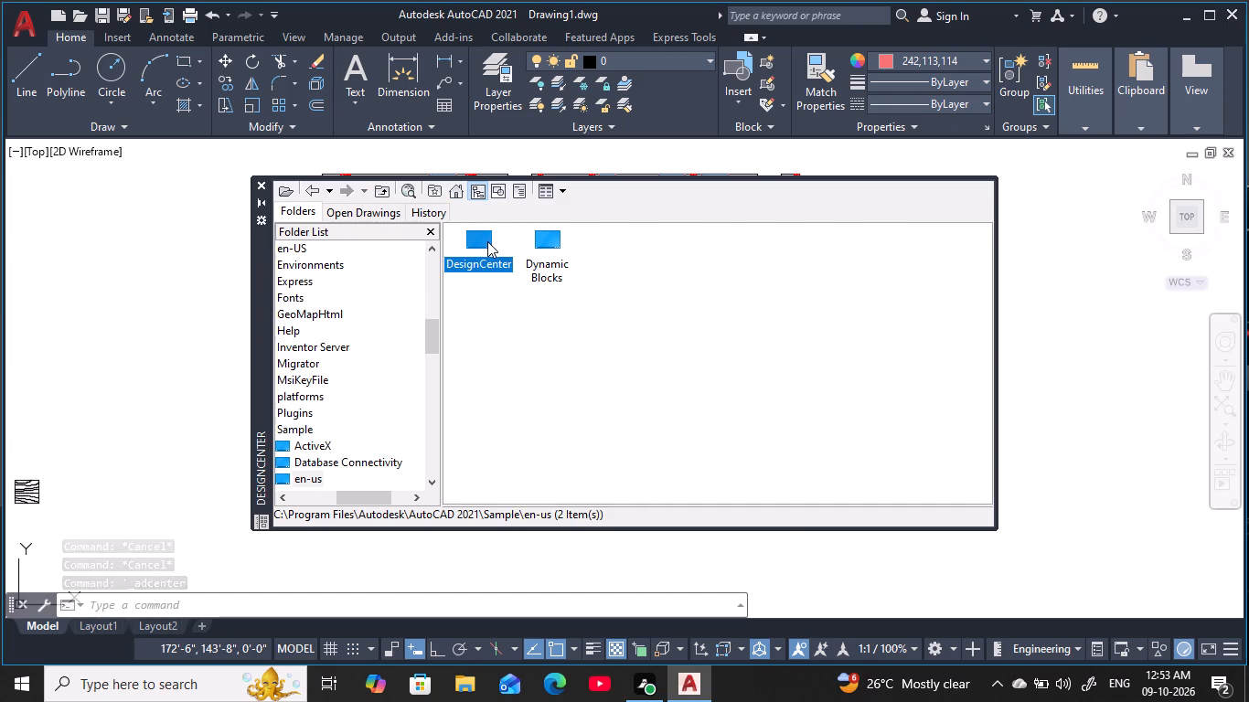
pyautogui.click(503, 281)
pyautogui.moveTo(484, 271); pyautogui.dragTo(466, 252)
pyautogui.click(521, 272)
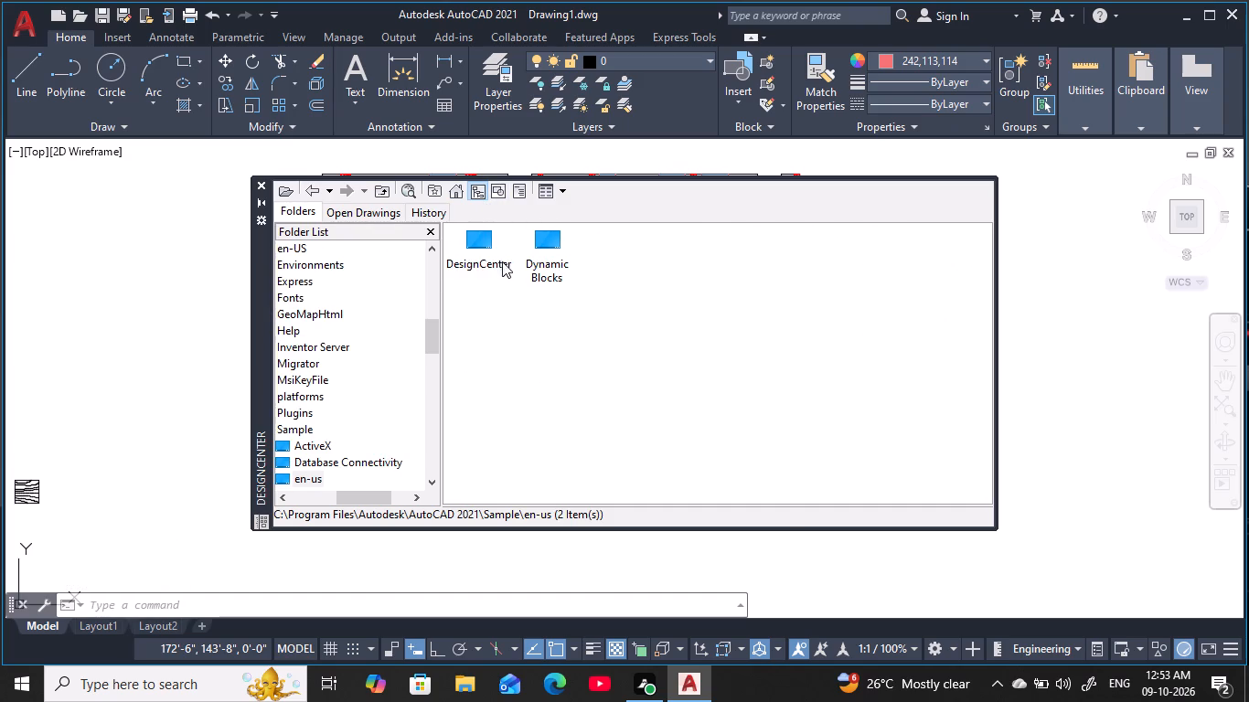
pyautogui.click(449, 249)
pyautogui.click(472, 264)
pyautogui.click(466, 266)
pyautogui.doubleClick(477, 239)
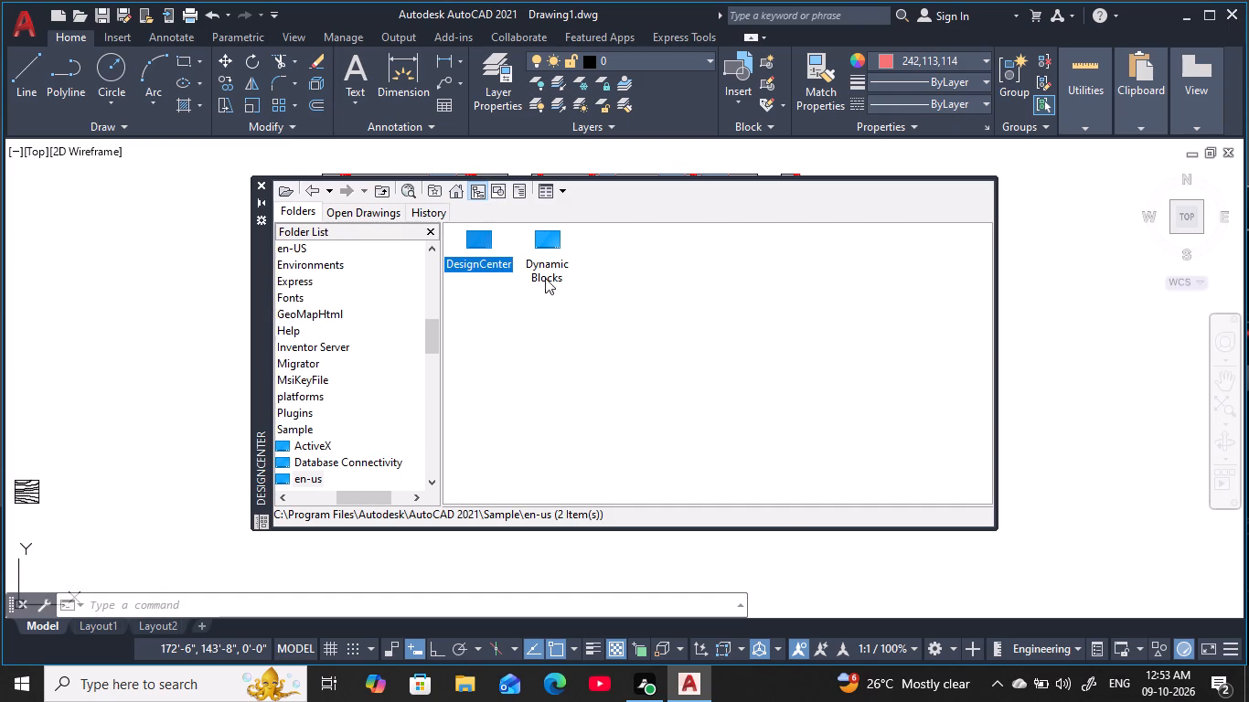
pyautogui.press('Escape')
pyautogui.click(527, 351)
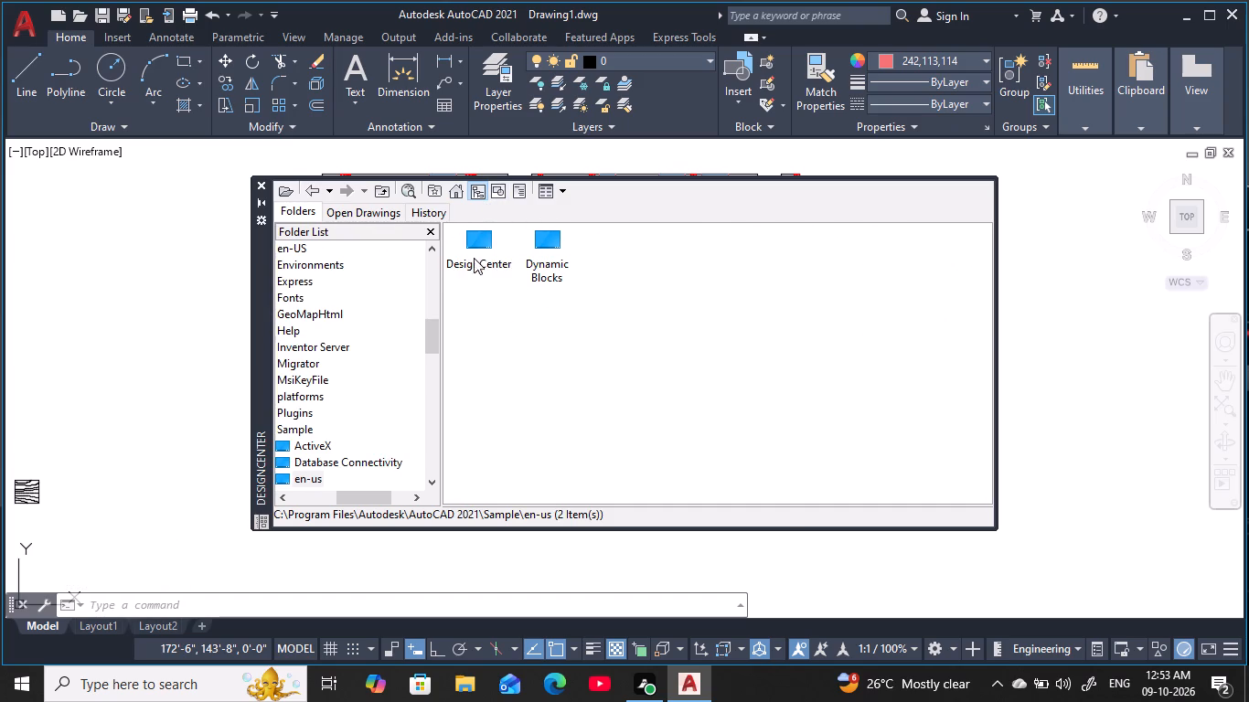
pyautogui.doubleClick(473, 251)
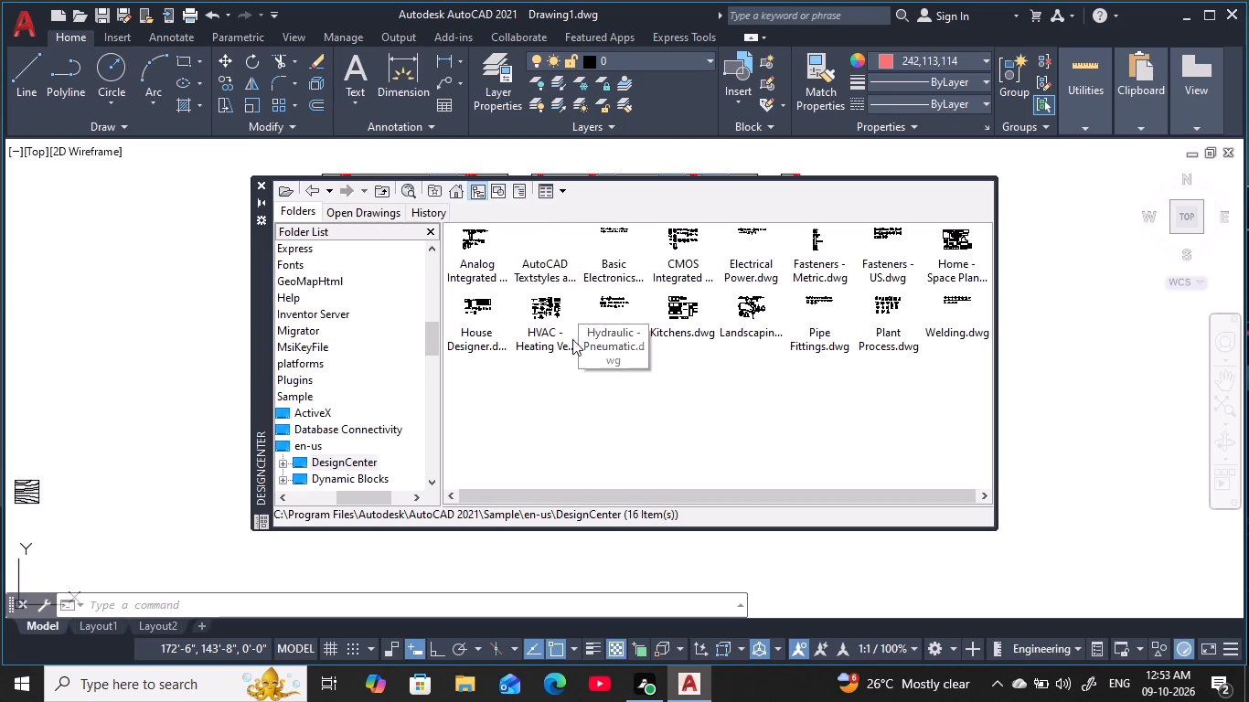
pyautogui.doubleClick(687, 318)
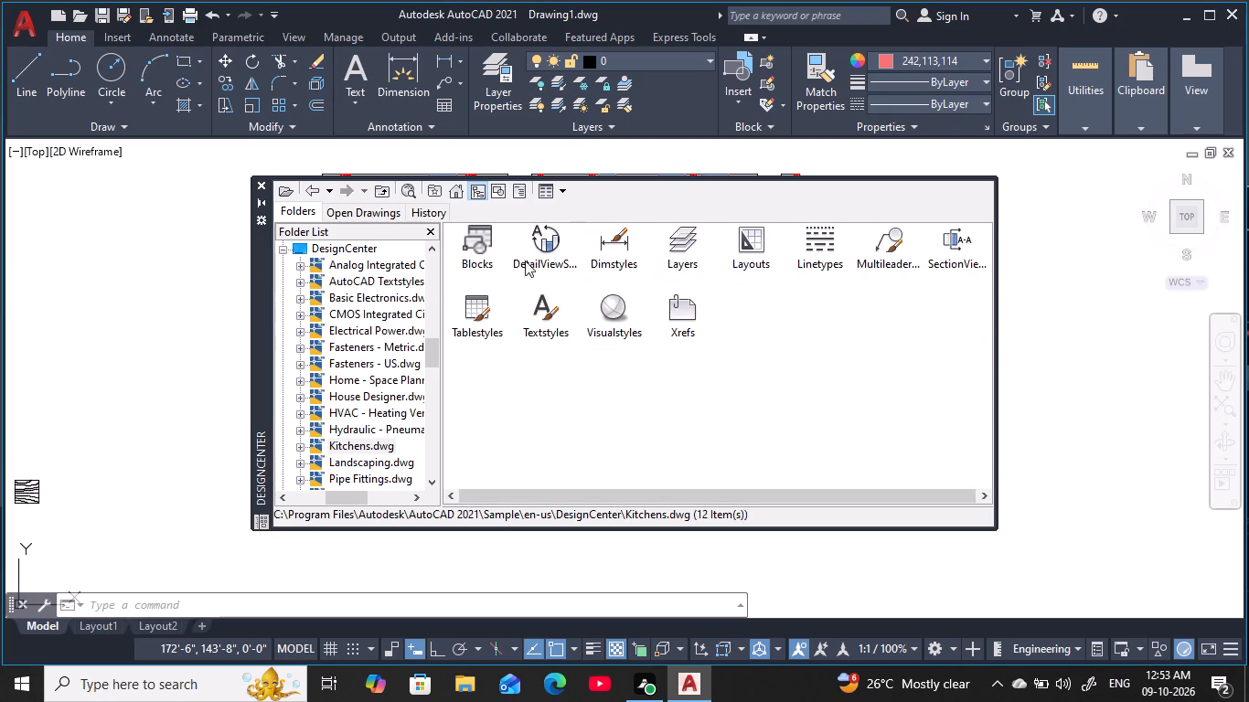
pyautogui.doubleClick(489, 242)
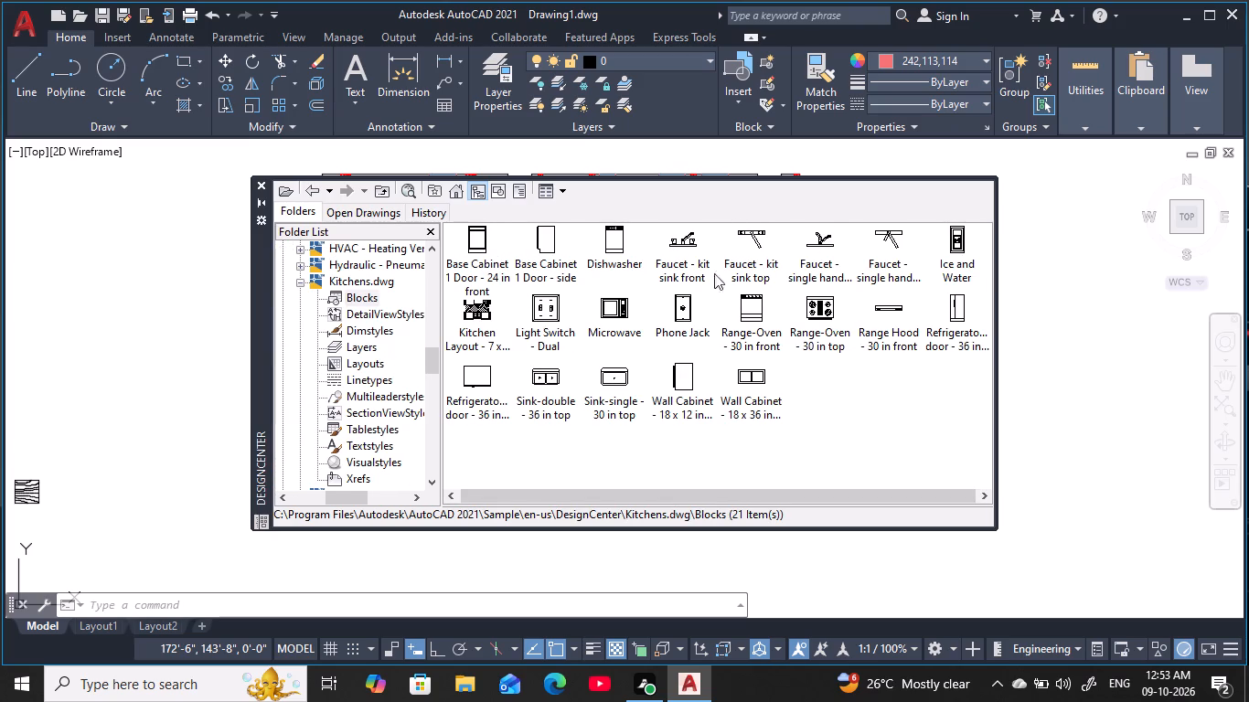
# Insert the 30 in top-view range-oven, 30 in single sink, 36 in double sink and 36 in refrigerator blocks in the empty space west of the plan.
pyautogui.moveTo(832, 311); pyautogui.dragTo(209, 288)
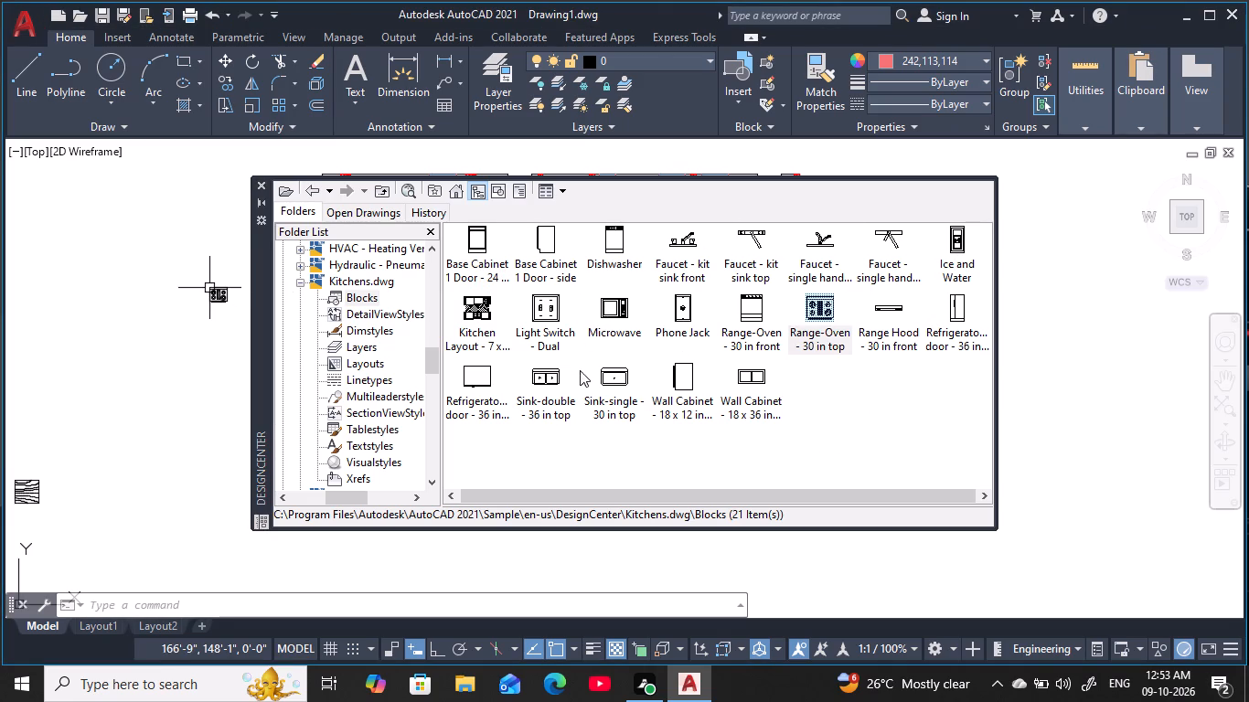
pyautogui.moveTo(622, 392); pyautogui.dragTo(181, 365)
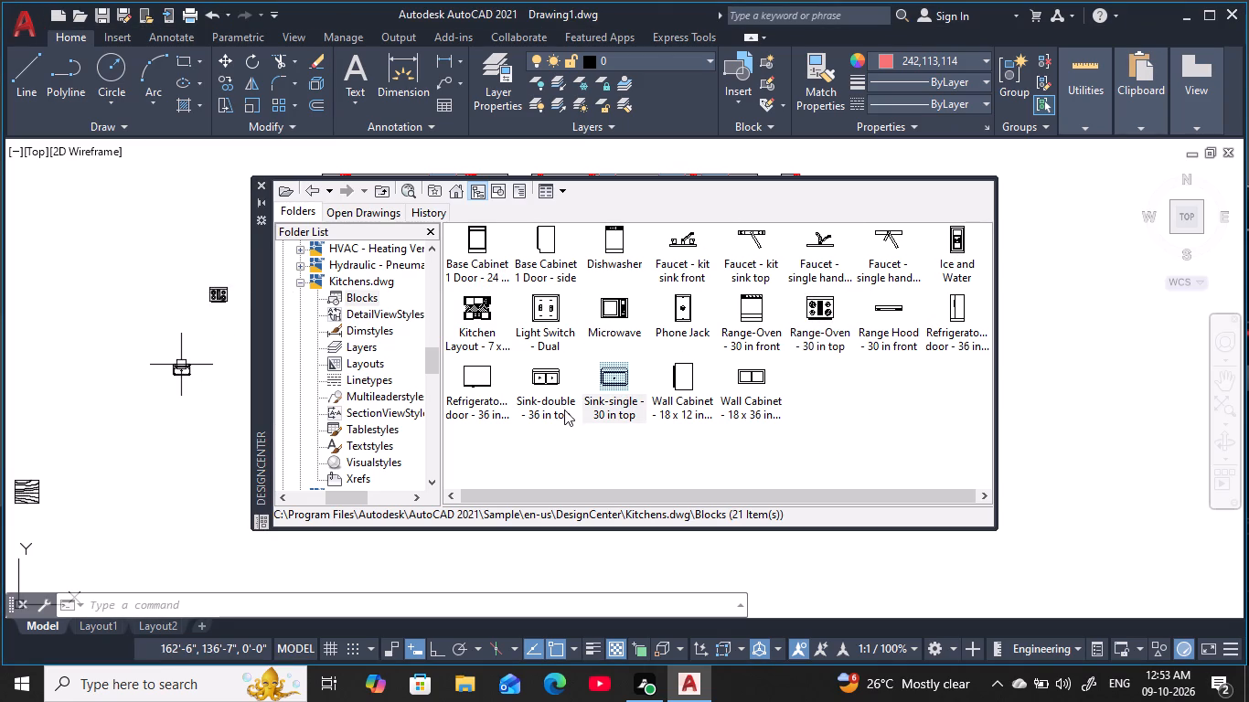
pyautogui.moveTo(555, 385); pyautogui.dragTo(142, 290)
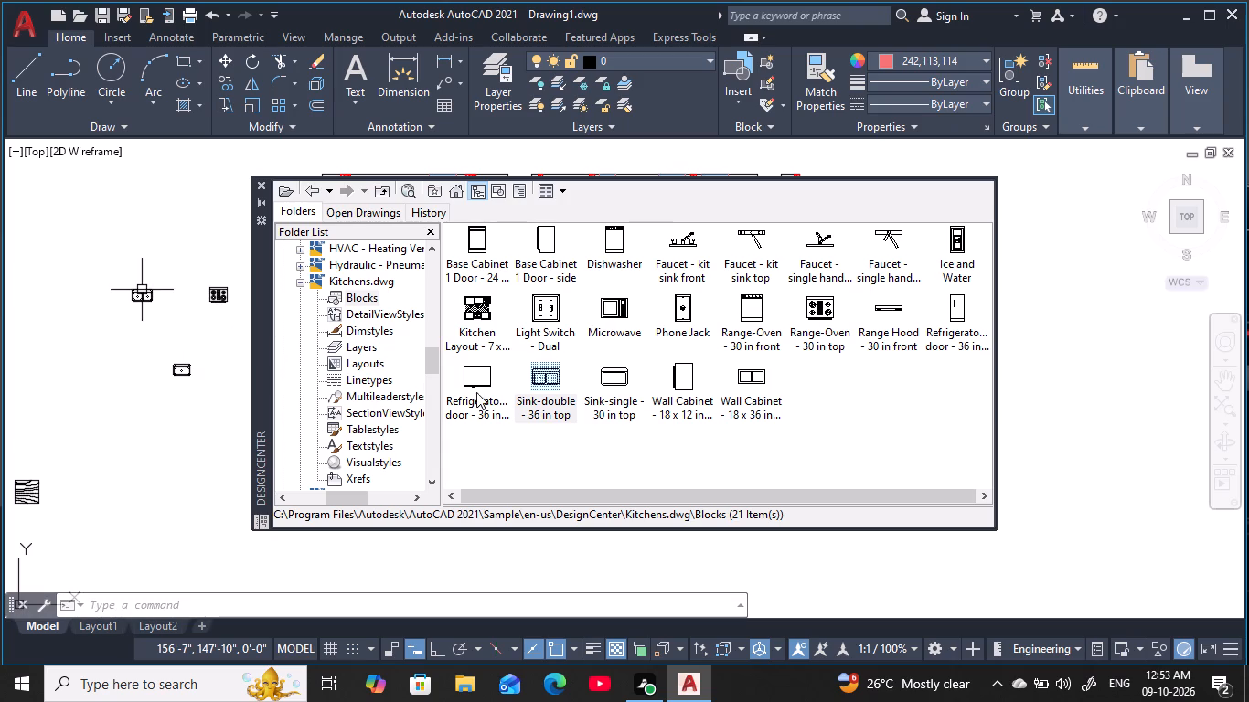
pyautogui.moveTo(478, 392); pyautogui.dragTo(123, 344)
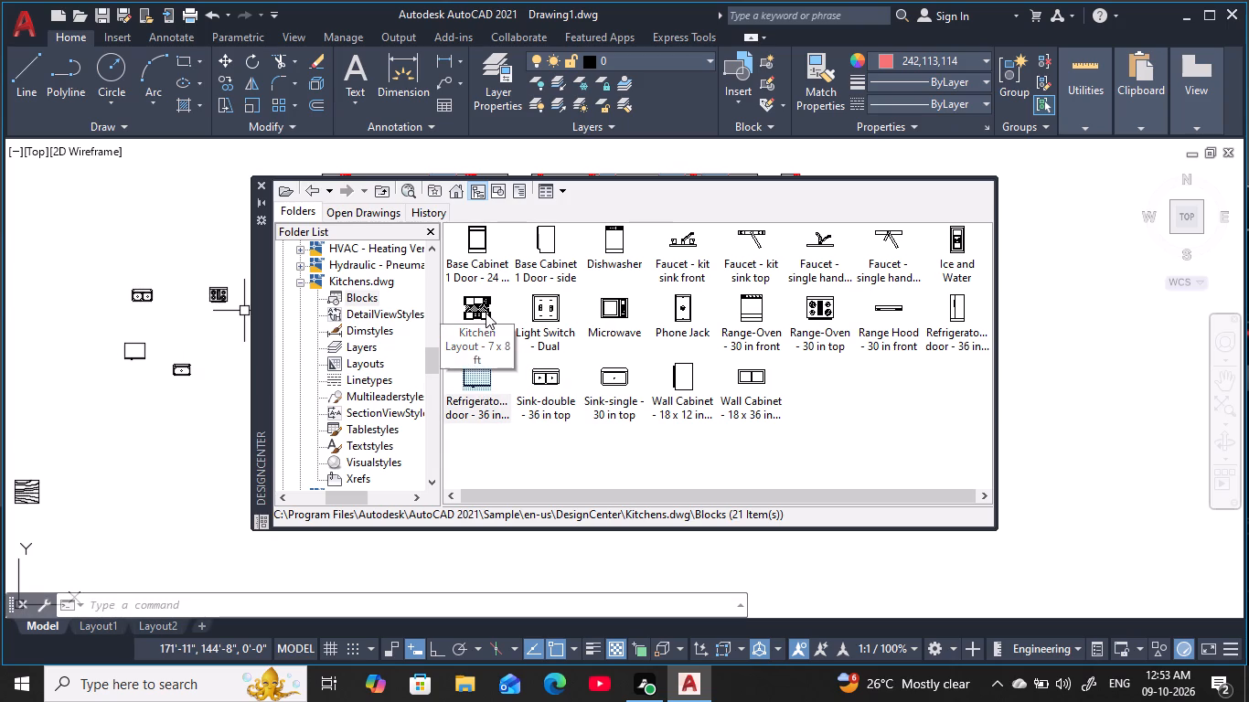
# Insert the Kitchen Layout 7 x 8 ft and Dishwasher blocks in the space west of the plan, and close DesignCenter.
pyautogui.moveTo(486, 313); pyautogui.dragTo(193, 221)
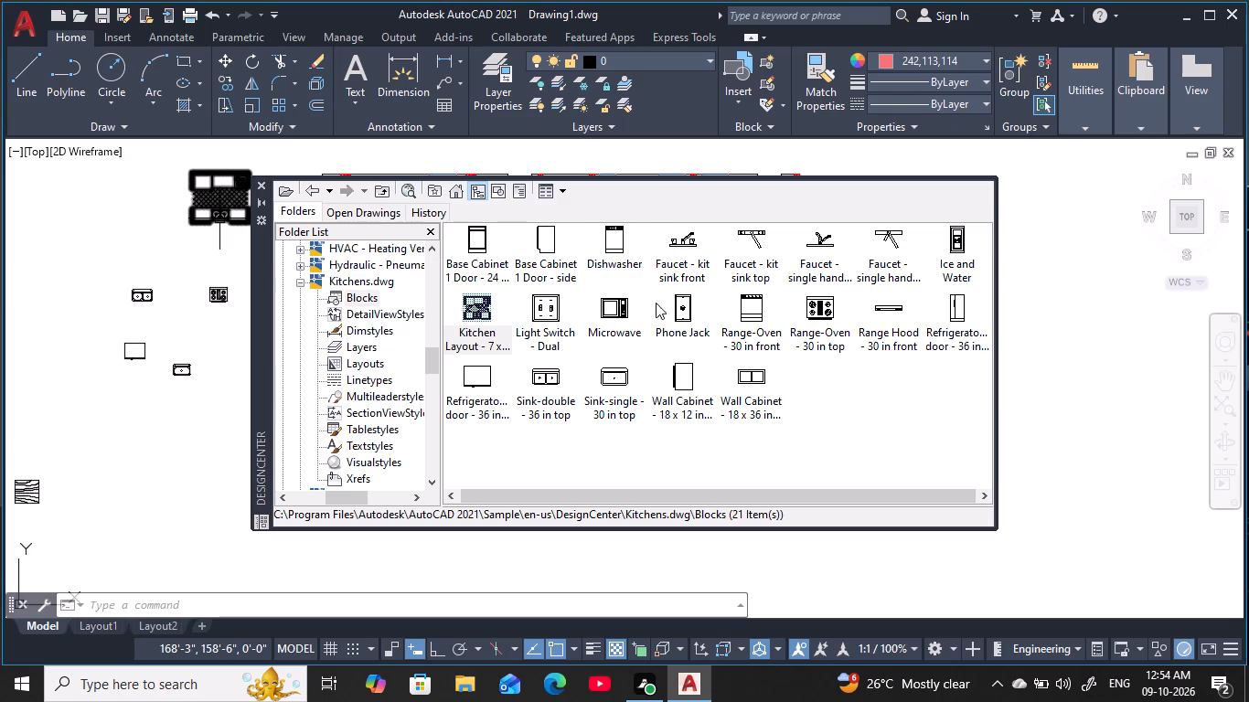
pyautogui.moveTo(614, 253); pyautogui.dragTo(134, 239)
pyautogui.press('Escape')
pyautogui.press('Escape')
pyautogui.press('Escape')
pyautogui.press('Escape')
pyautogui.press('Escape')
pyautogui.press('Escape')
pyautogui.press('Escape')
pyautogui.press('Escape')
pyautogui.press('Escape')
pyautogui.press('Escape')
pyautogui.press('Escape')
pyautogui.press('Escape')
pyautogui.press('Escape')
pyautogui.press('Escape')
pyautogui.press('Escape')
pyautogui.press('Escape')
pyautogui.press('Escape')
pyautogui.press('Escape')
pyautogui.press('Escape')
pyautogui.press('Escape')
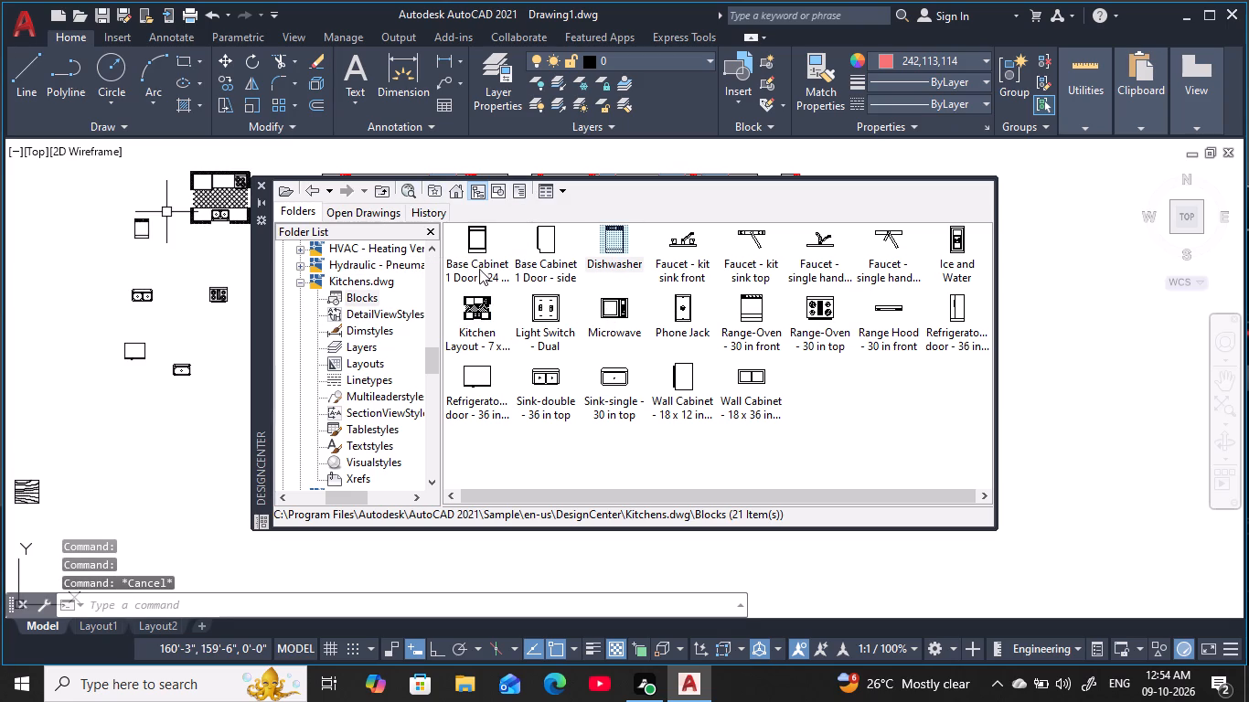
pyautogui.click(261, 186)
# Rotate the kitchen layout block in the space west of the plan by 270°.
pyautogui.scroll(-1, 610, 299)
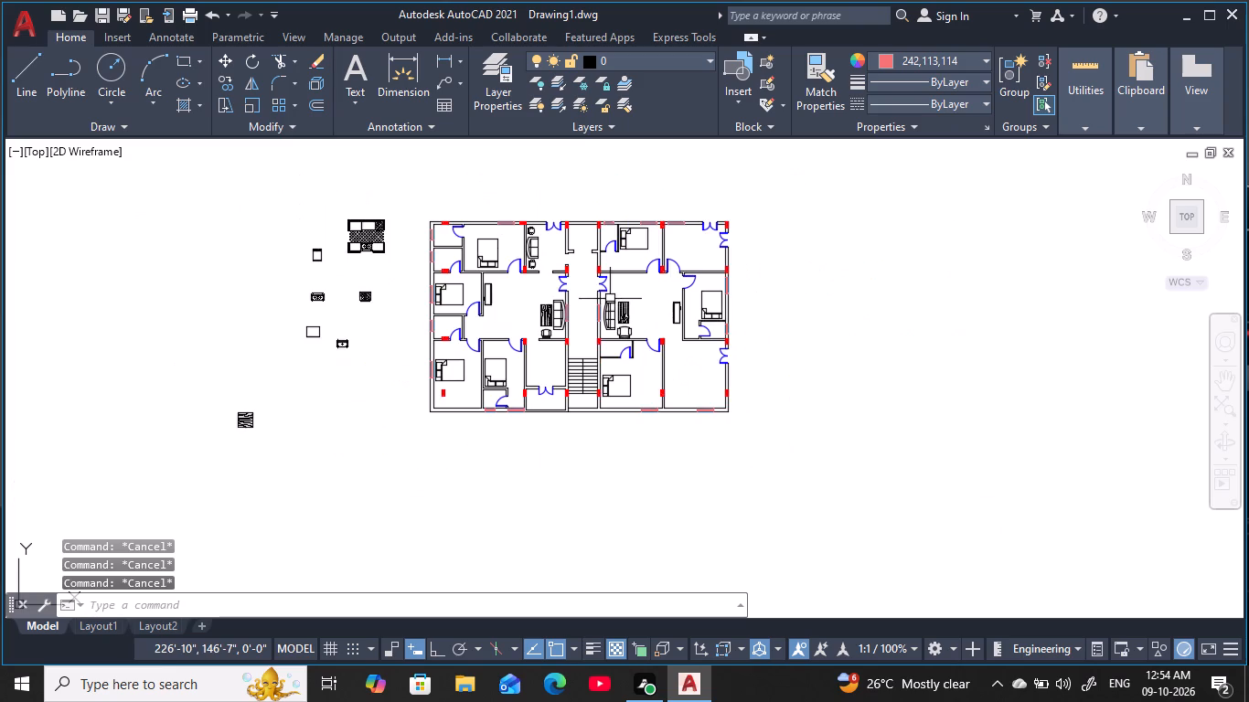
pyautogui.scroll(1, 610, 291)
pyautogui.scroll(1, 470, 274)
pyautogui.moveTo(469, 279); pyautogui.dragTo(570, 207, button='middle')
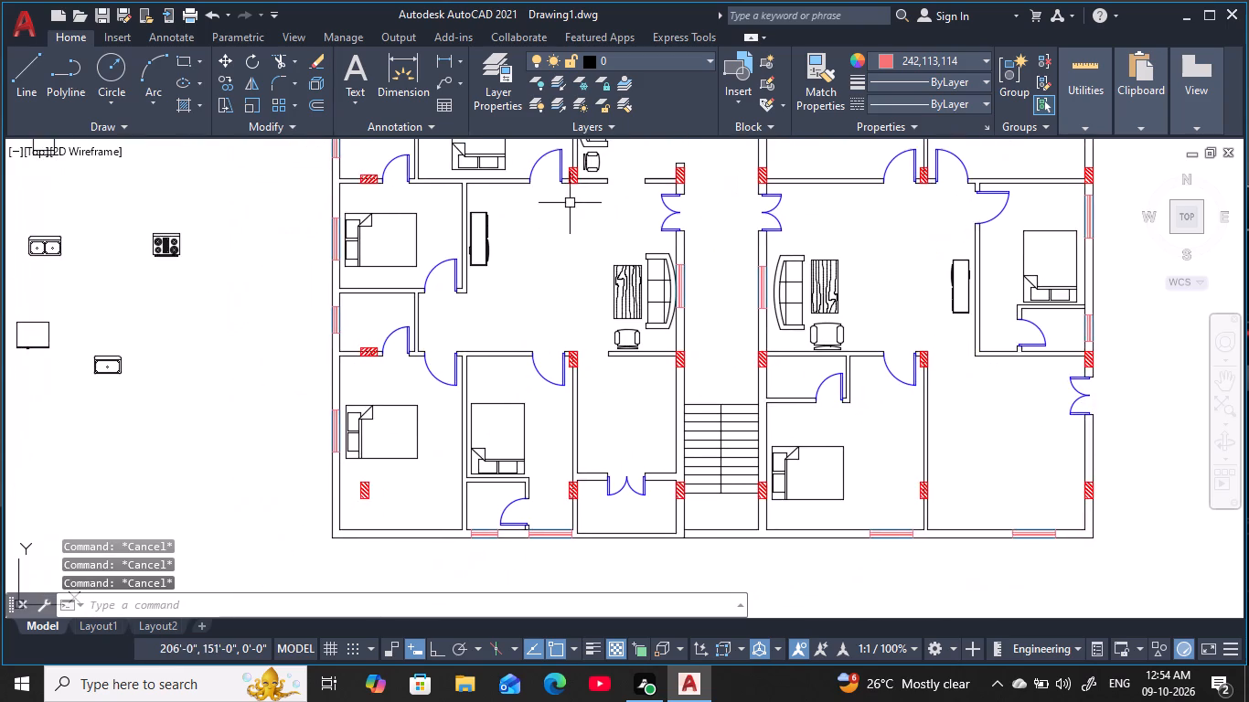
pyautogui.scroll(-1, 539, 256)
pyautogui.moveTo(539, 256); pyautogui.dragTo(499, 264, button='middle')
pyautogui.moveTo(389, 236); pyautogui.dragTo(405, 314, button='middle')
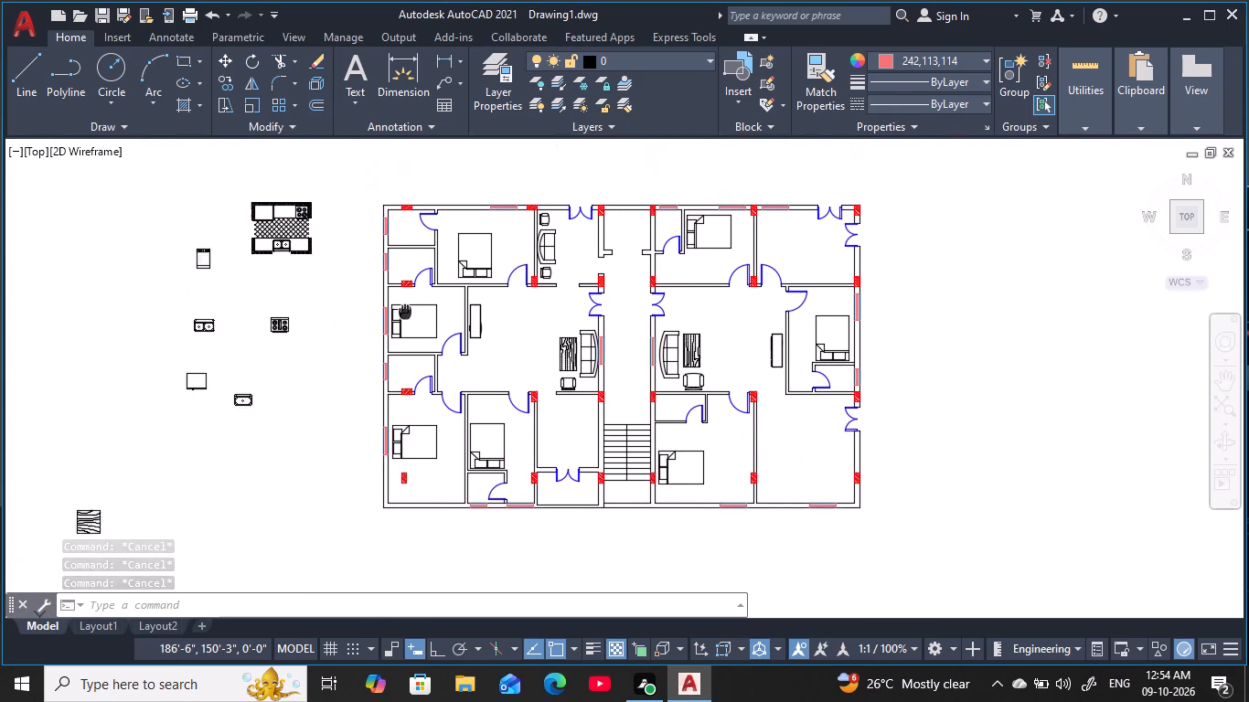
pyautogui.moveTo(405, 314); pyautogui.dragTo(406, 320, button='middle')
pyautogui.click(350, 309)
pyautogui.click(245, 156)
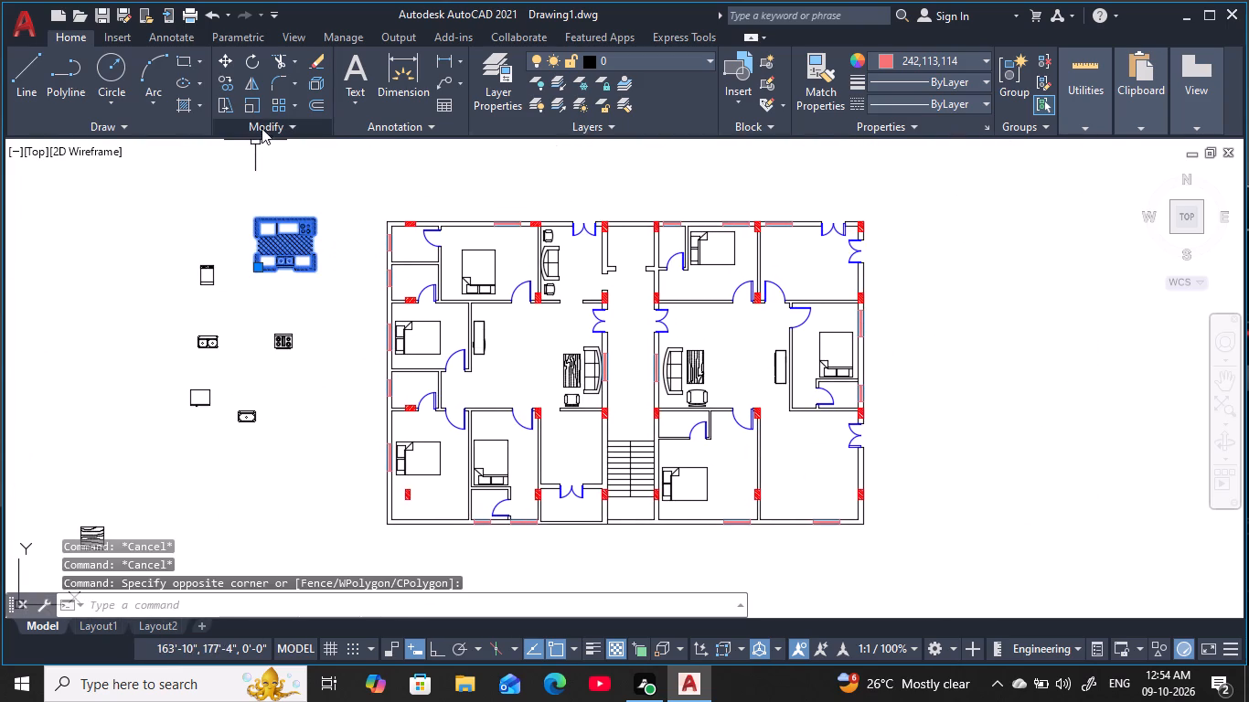
pyautogui.press('r')
pyautogui.press('o')
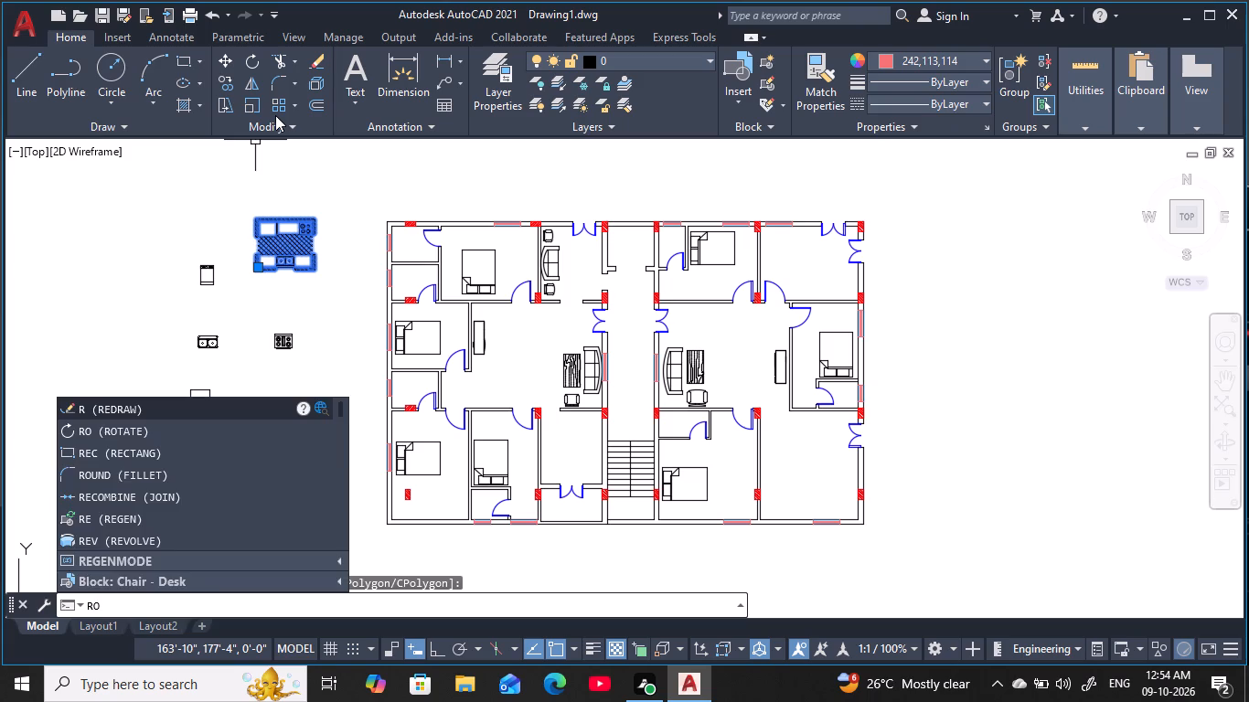
pyautogui.press('space')
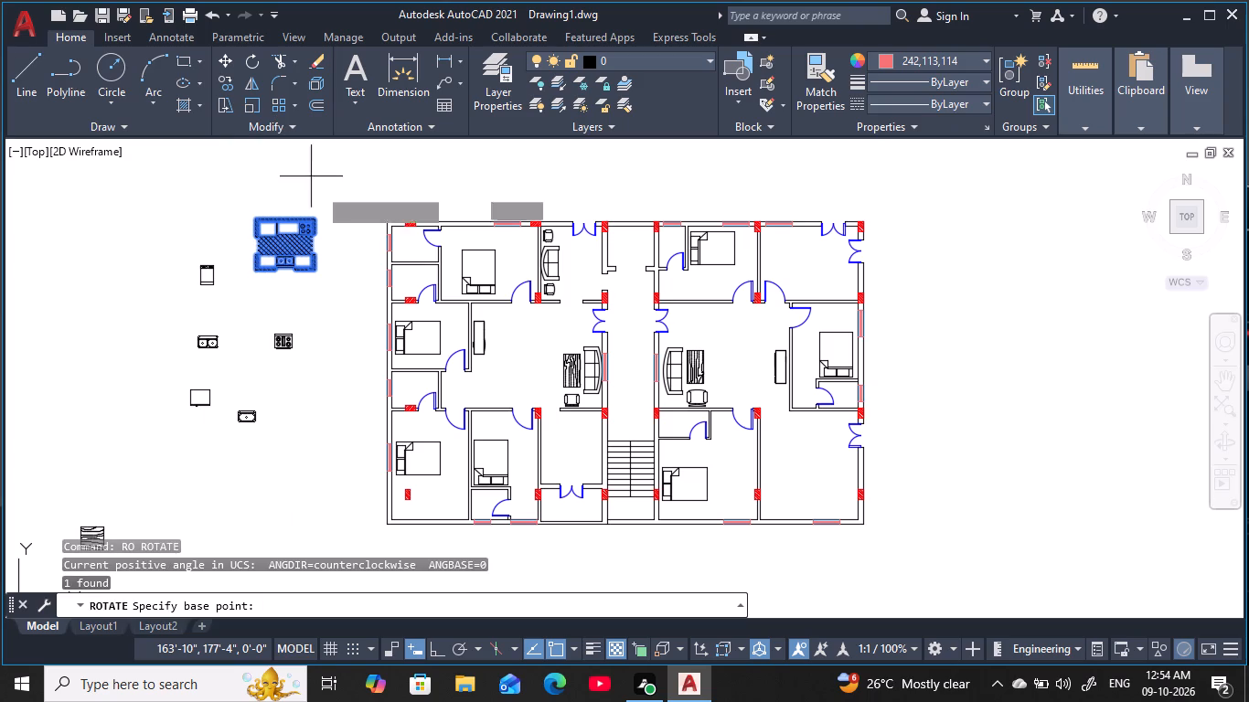
pyautogui.click(312, 255)
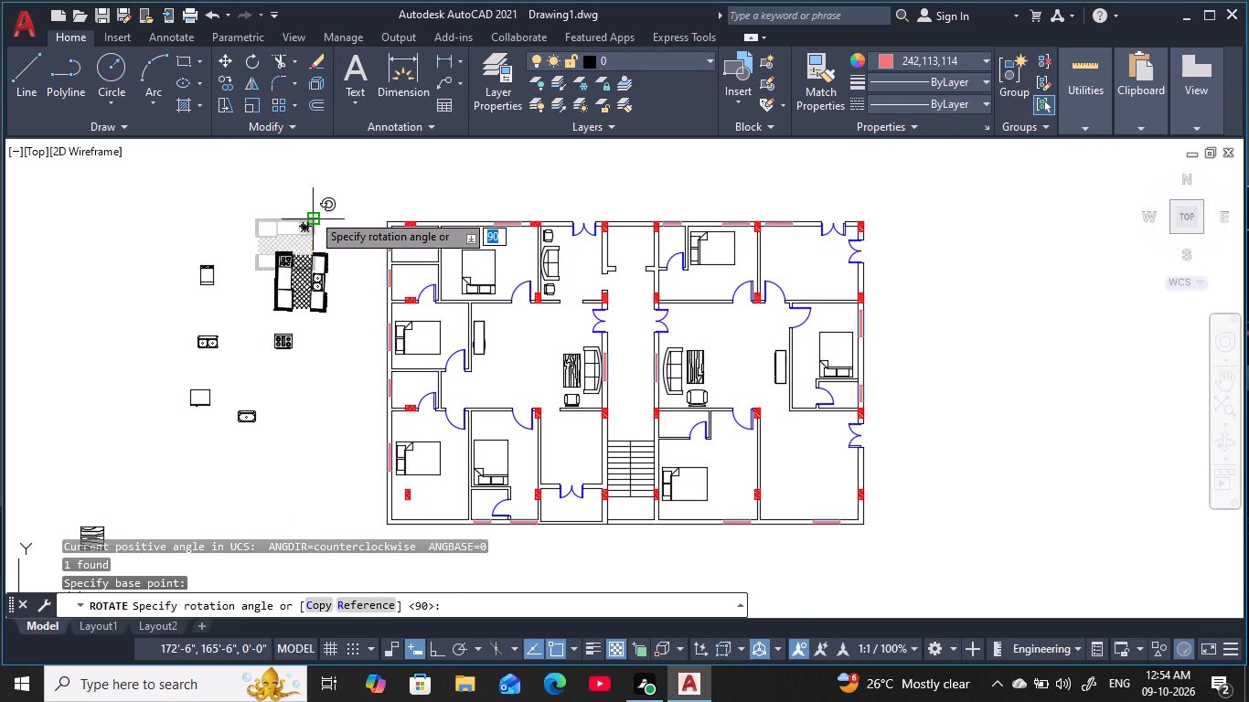
pyautogui.press('F8')
pyautogui.click(317, 361)
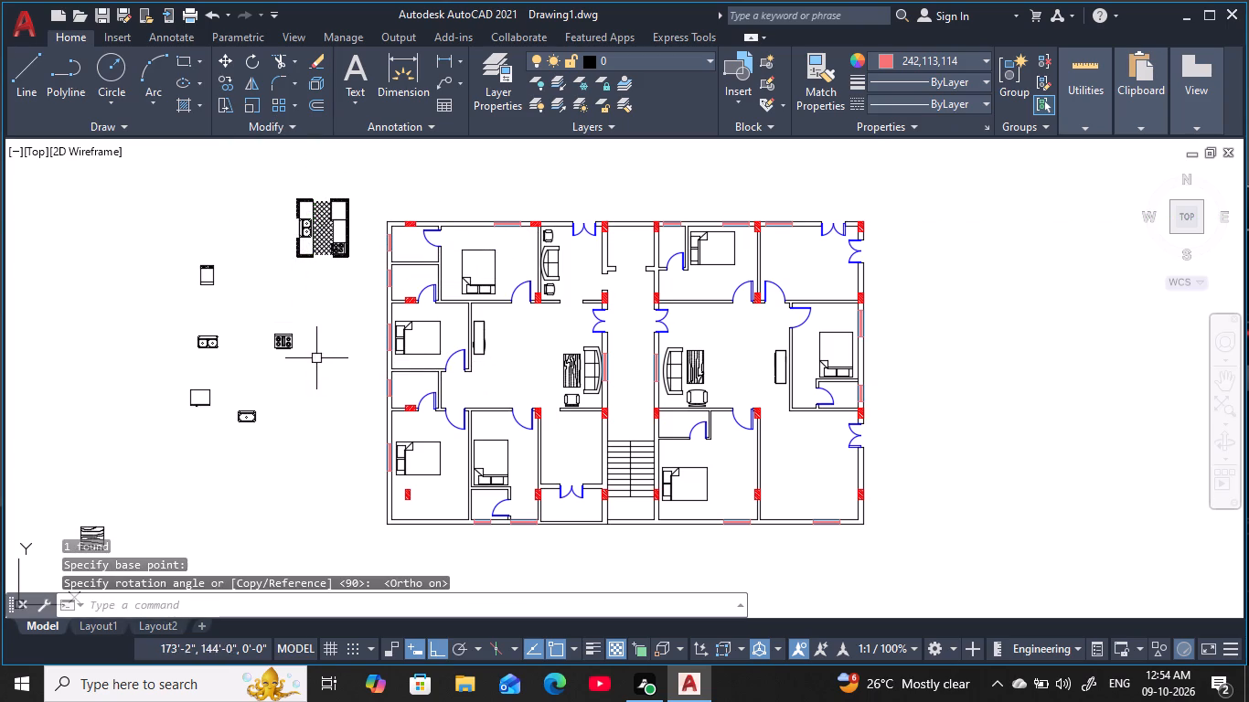
pyautogui.press('Escape')
pyautogui.press('Escape')
pyautogui.press('Escape')
pyautogui.press('Escape')
pyautogui.press('Escape')
pyautogui.press('Escape')
pyautogui.press('Escape')
pyautogui.press('Escape')
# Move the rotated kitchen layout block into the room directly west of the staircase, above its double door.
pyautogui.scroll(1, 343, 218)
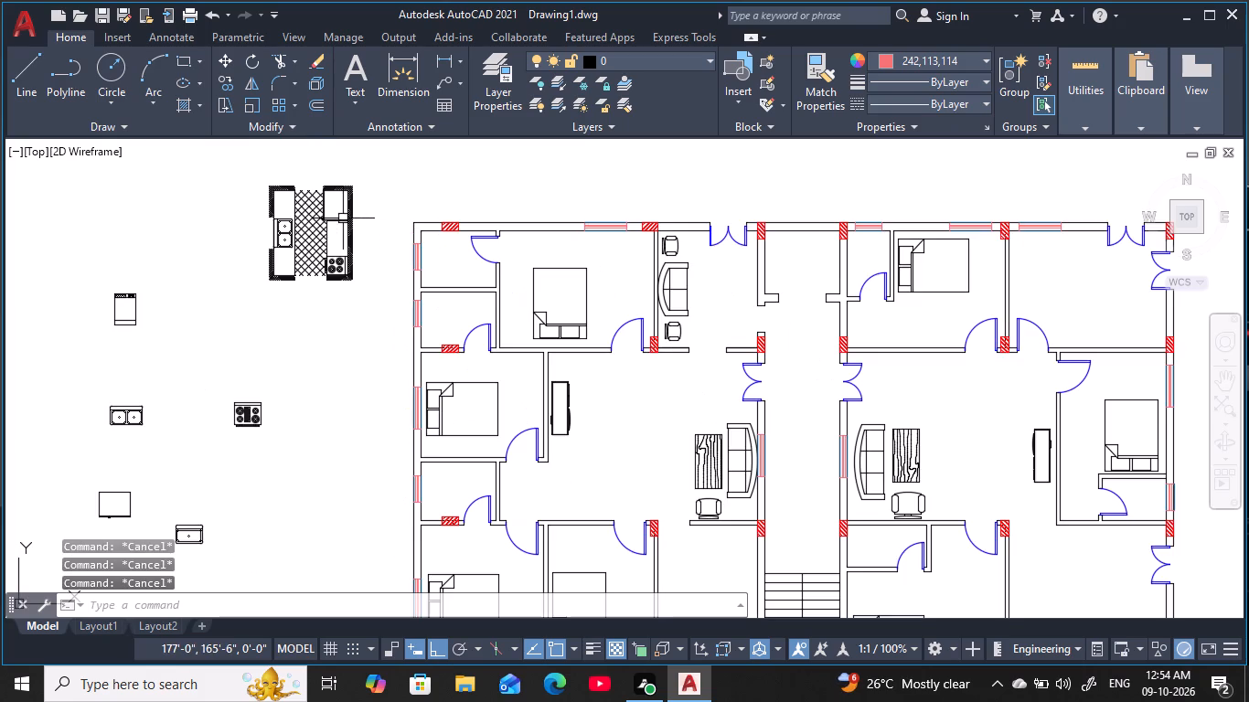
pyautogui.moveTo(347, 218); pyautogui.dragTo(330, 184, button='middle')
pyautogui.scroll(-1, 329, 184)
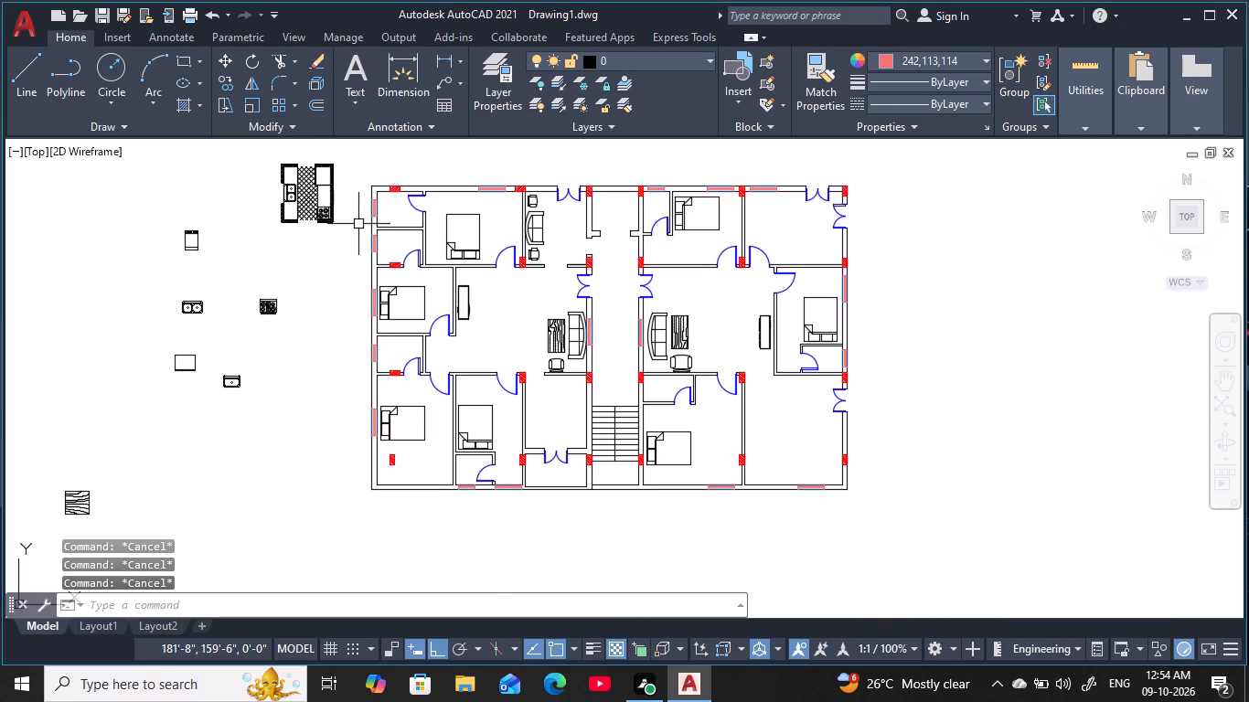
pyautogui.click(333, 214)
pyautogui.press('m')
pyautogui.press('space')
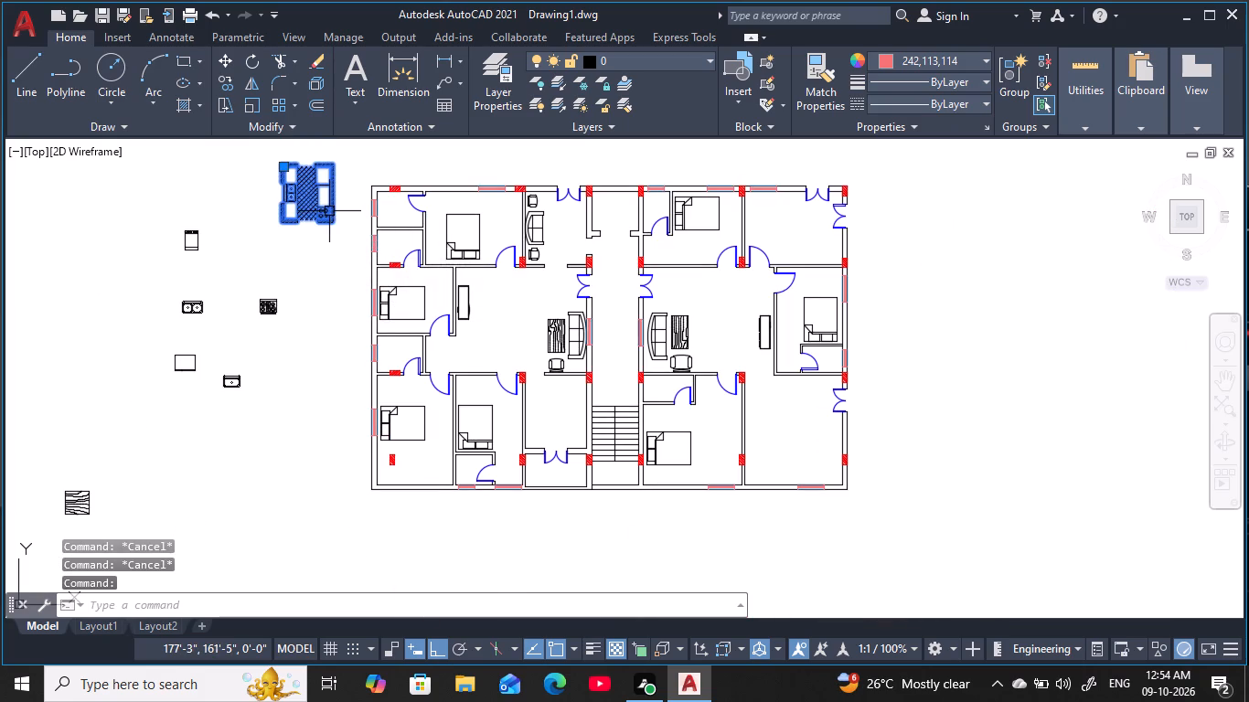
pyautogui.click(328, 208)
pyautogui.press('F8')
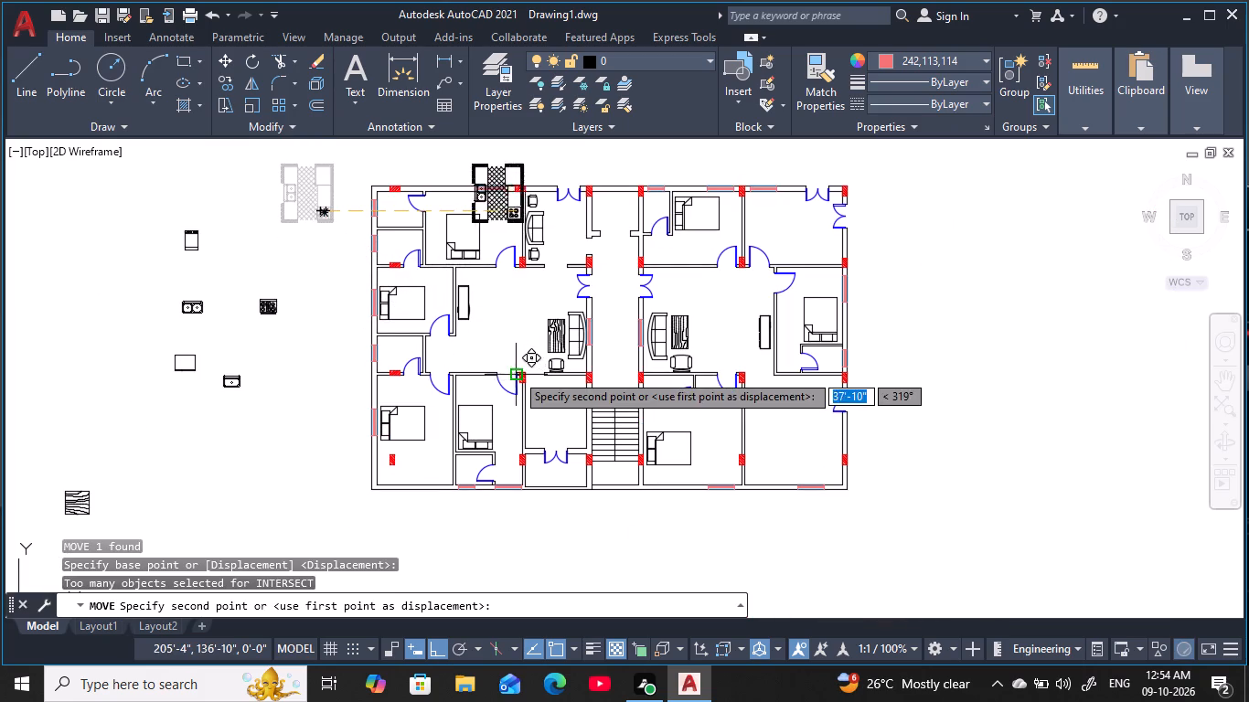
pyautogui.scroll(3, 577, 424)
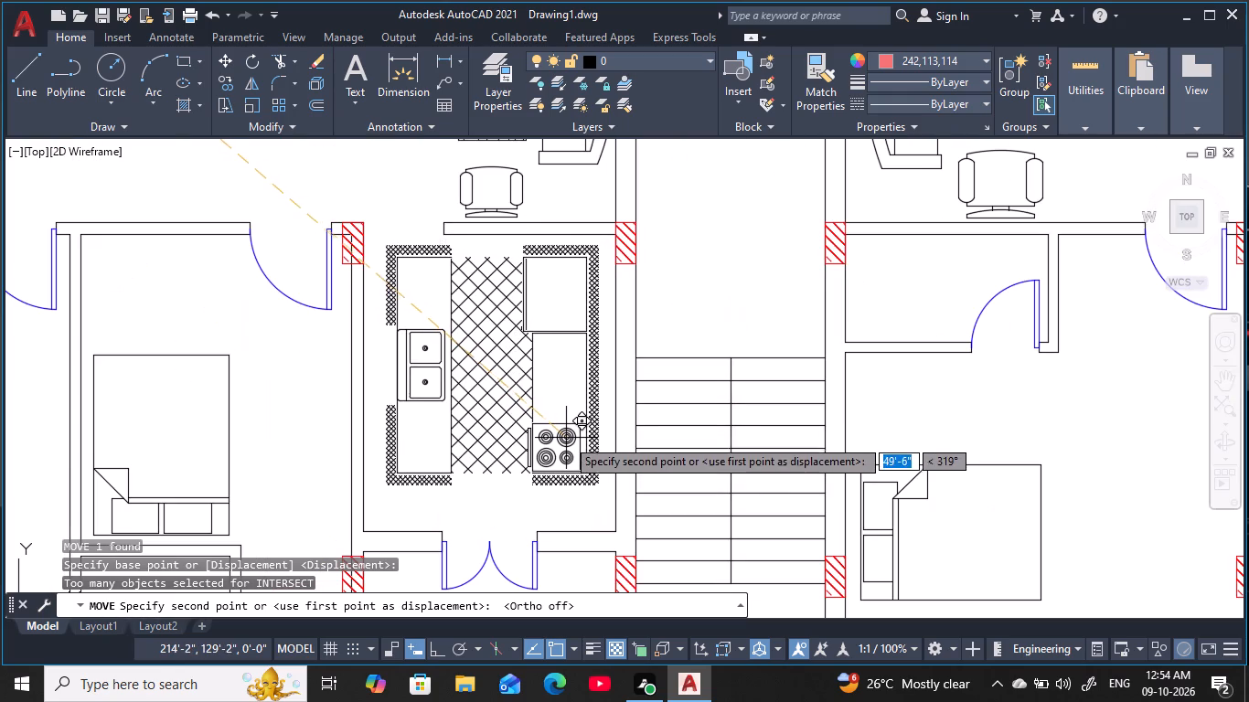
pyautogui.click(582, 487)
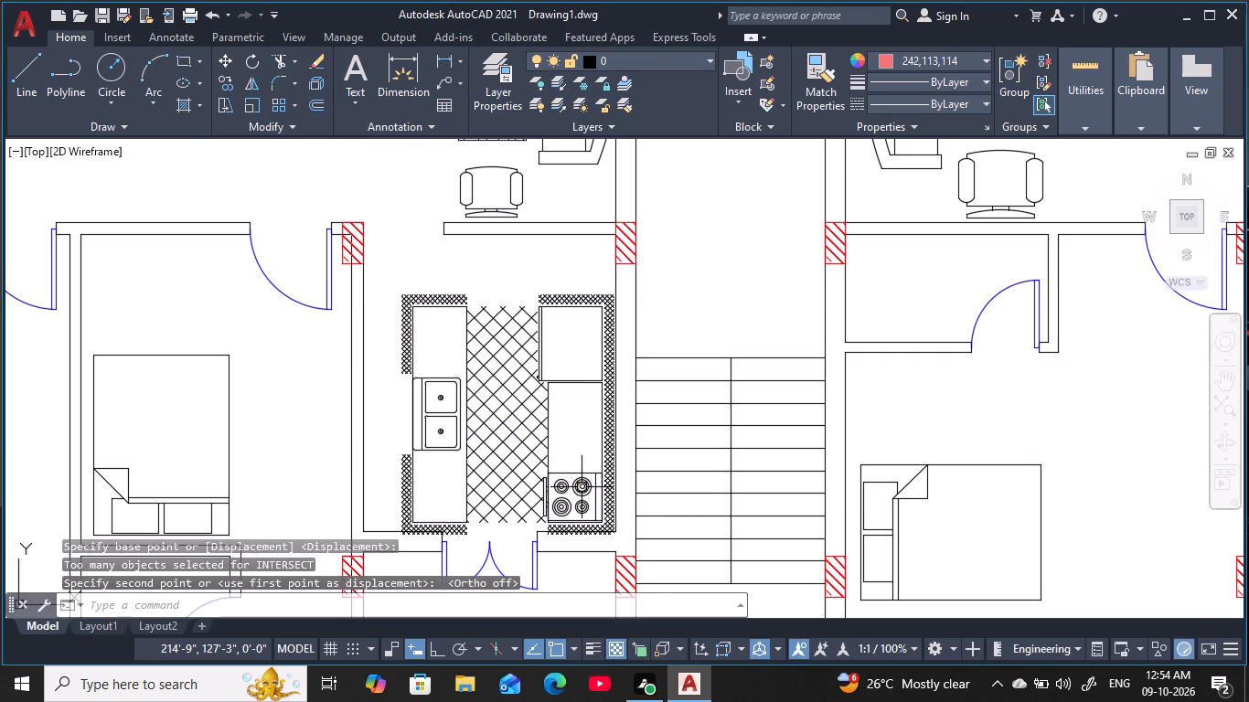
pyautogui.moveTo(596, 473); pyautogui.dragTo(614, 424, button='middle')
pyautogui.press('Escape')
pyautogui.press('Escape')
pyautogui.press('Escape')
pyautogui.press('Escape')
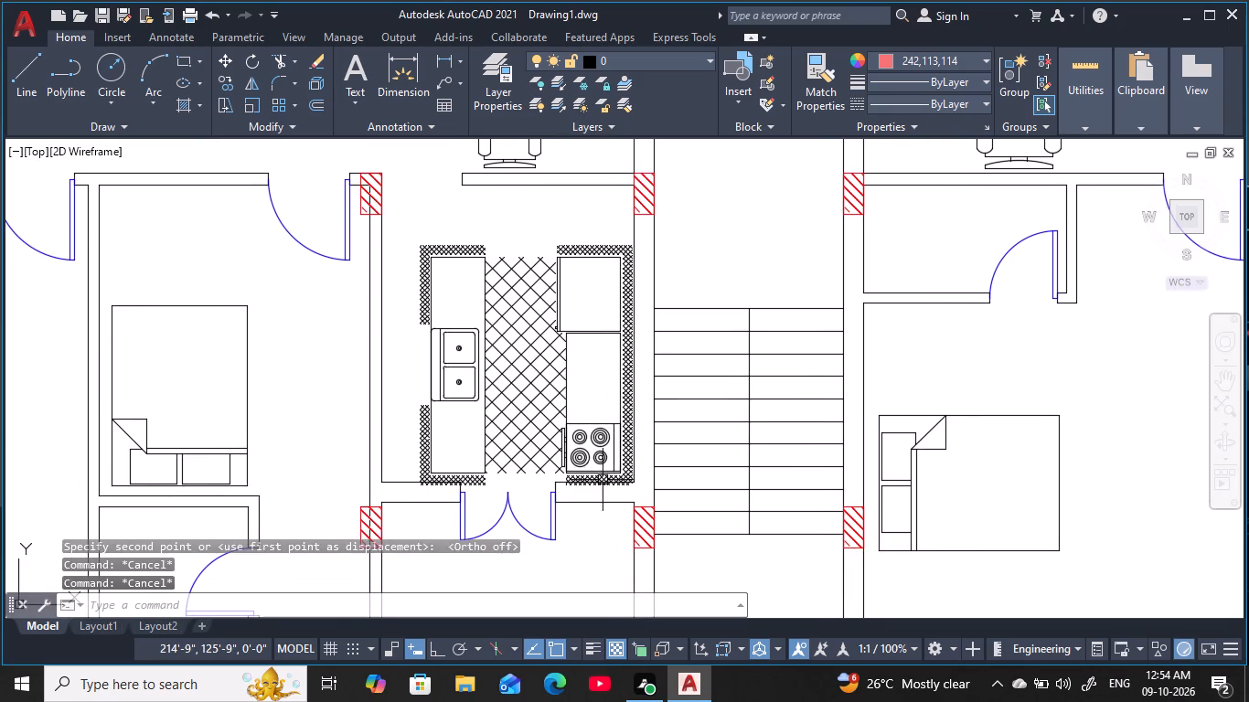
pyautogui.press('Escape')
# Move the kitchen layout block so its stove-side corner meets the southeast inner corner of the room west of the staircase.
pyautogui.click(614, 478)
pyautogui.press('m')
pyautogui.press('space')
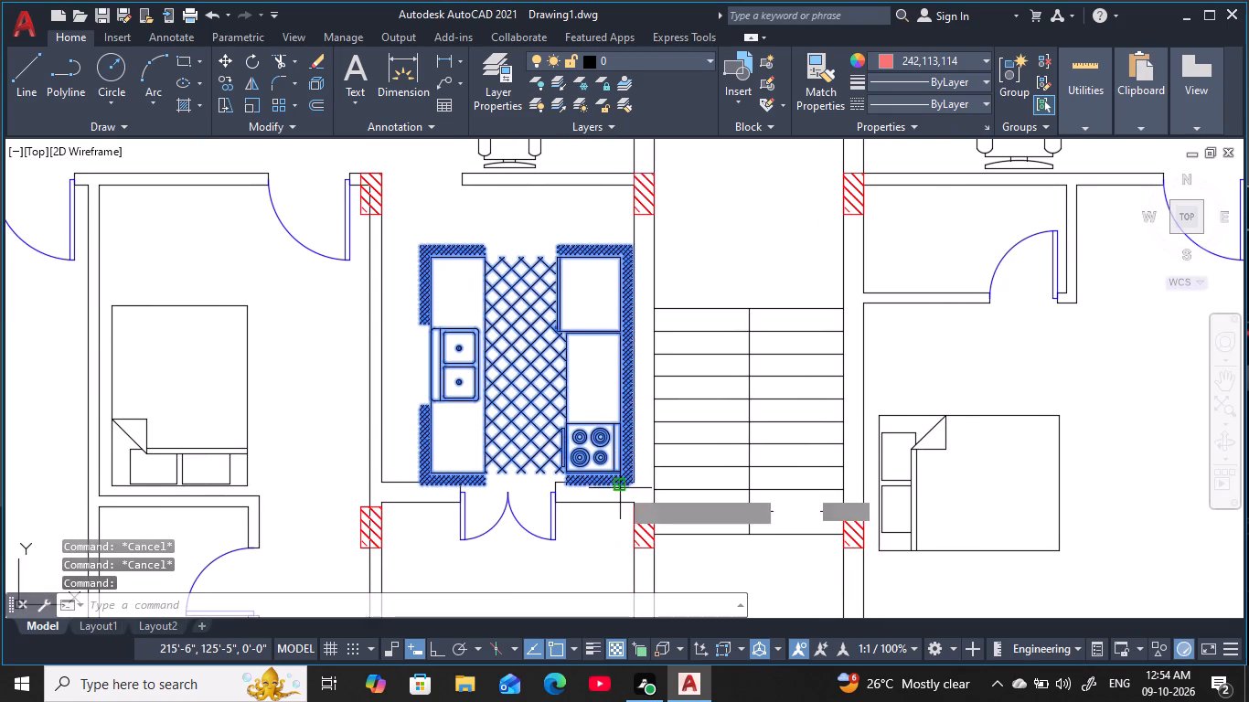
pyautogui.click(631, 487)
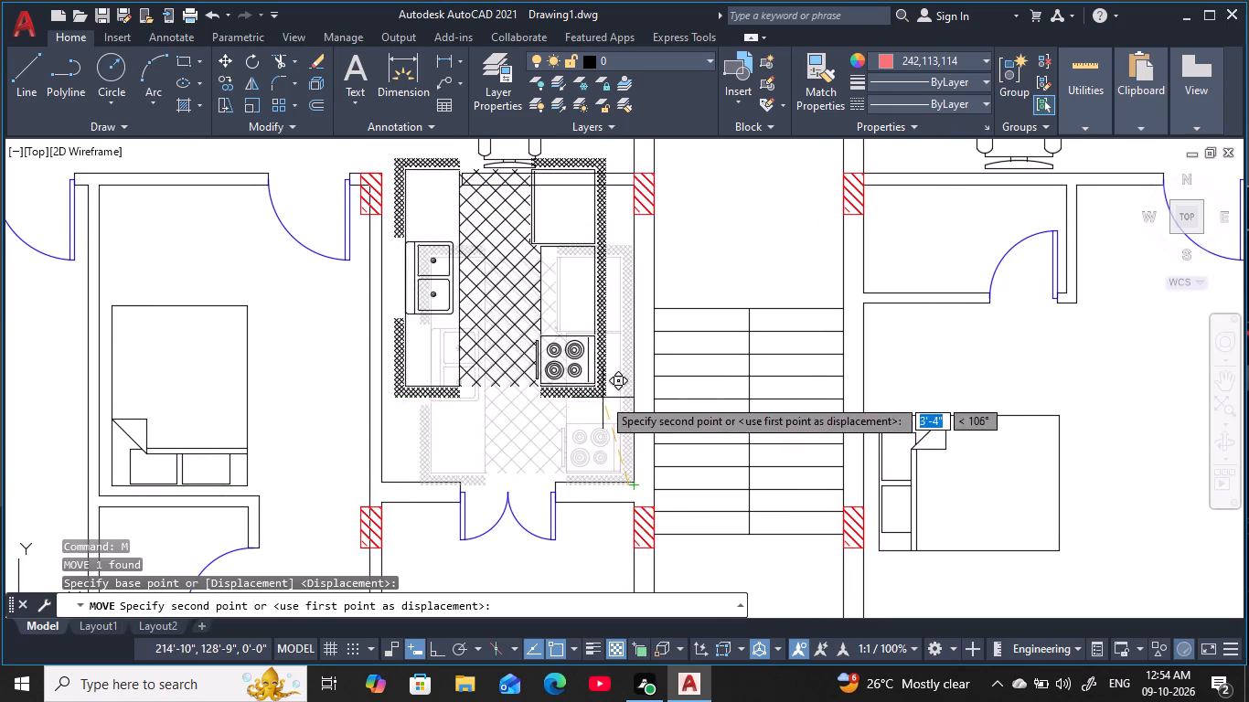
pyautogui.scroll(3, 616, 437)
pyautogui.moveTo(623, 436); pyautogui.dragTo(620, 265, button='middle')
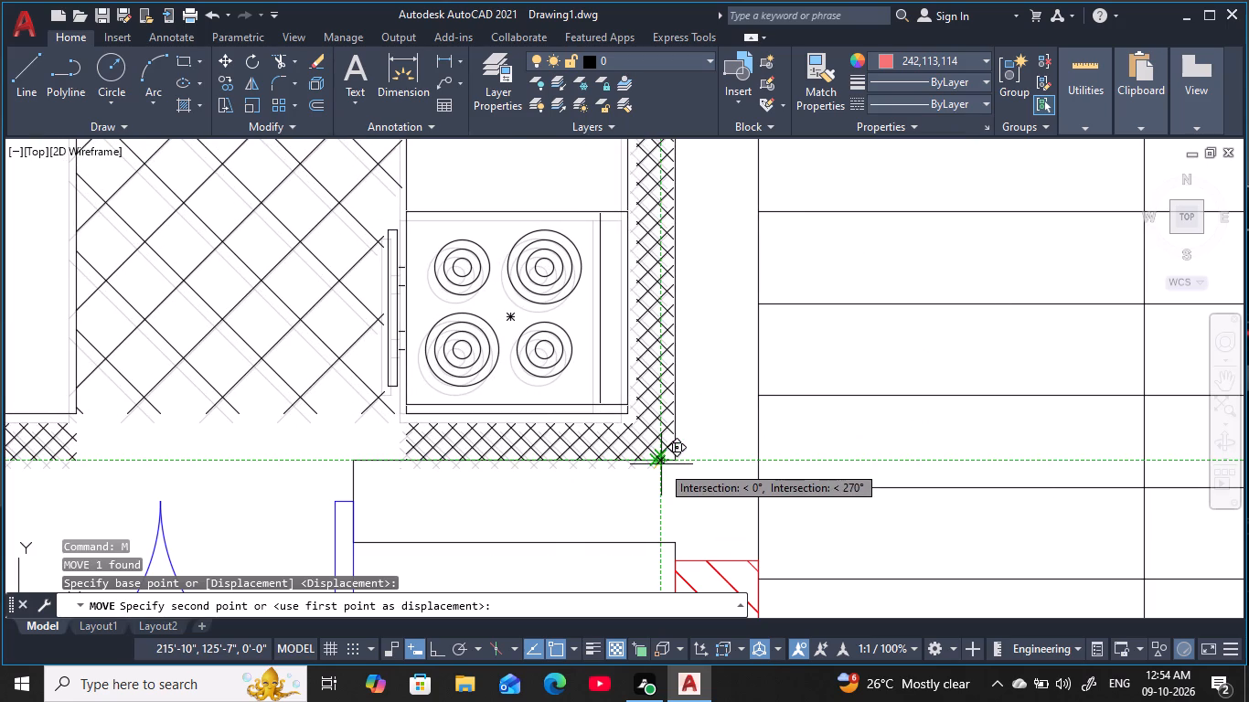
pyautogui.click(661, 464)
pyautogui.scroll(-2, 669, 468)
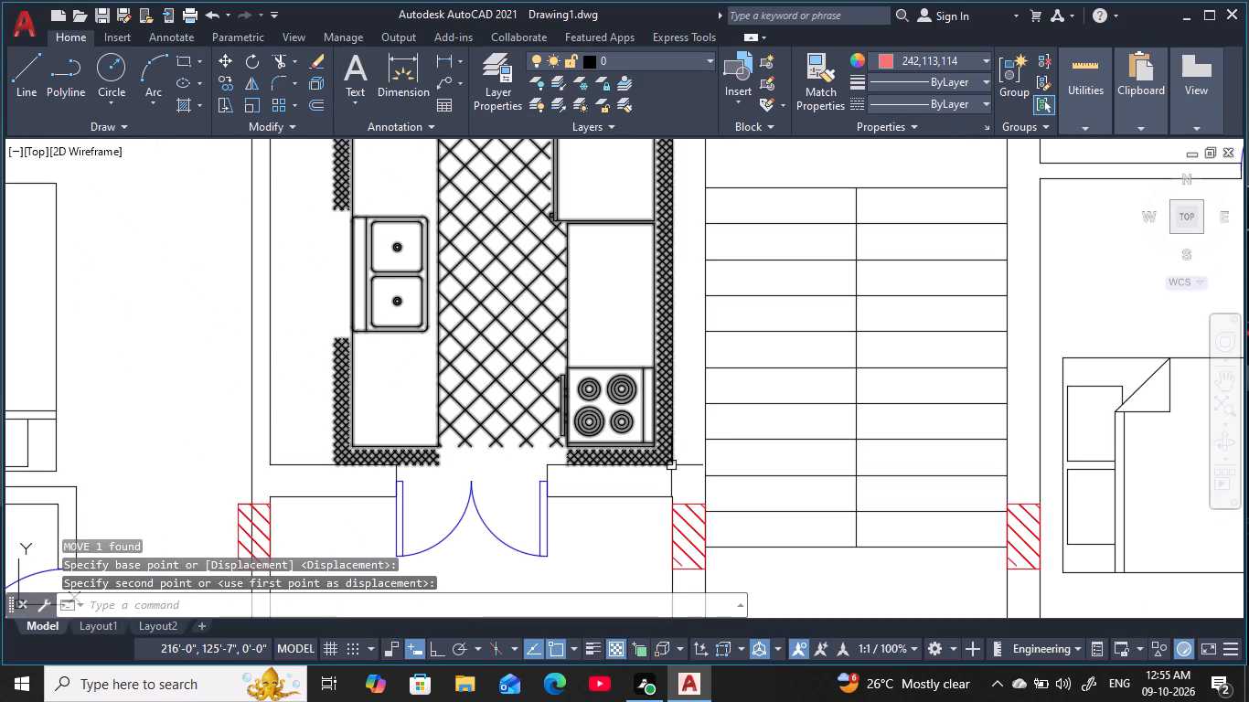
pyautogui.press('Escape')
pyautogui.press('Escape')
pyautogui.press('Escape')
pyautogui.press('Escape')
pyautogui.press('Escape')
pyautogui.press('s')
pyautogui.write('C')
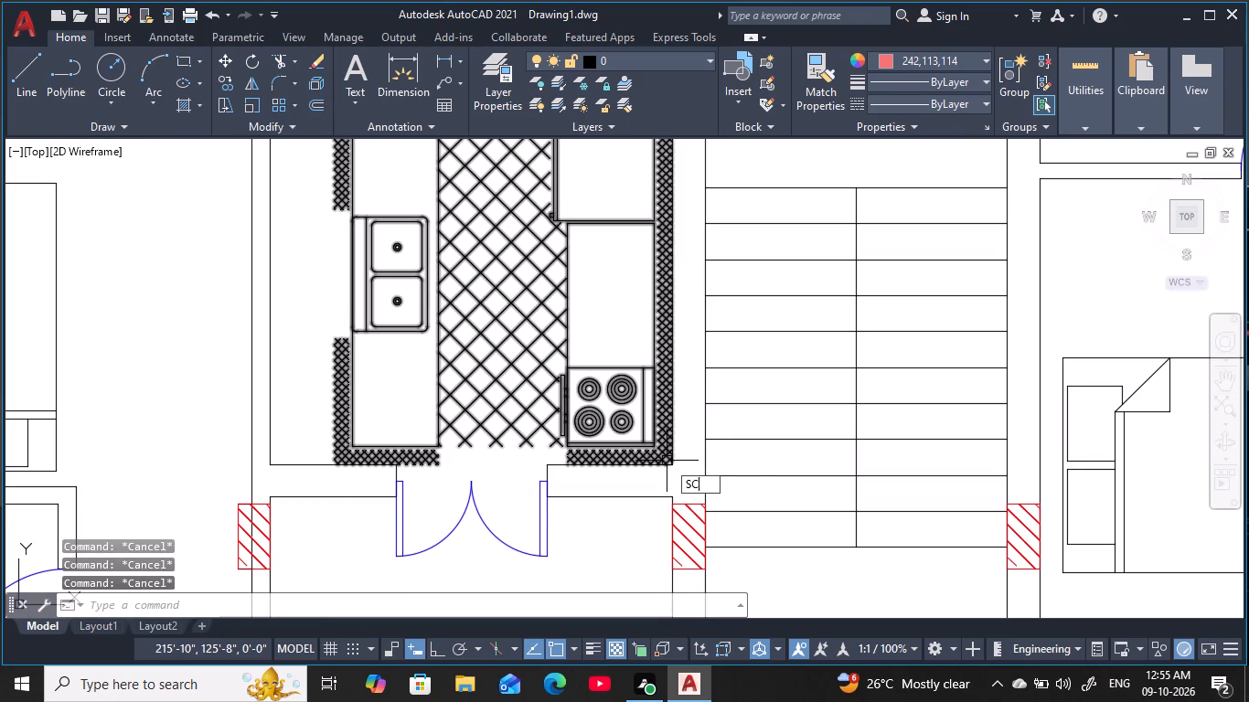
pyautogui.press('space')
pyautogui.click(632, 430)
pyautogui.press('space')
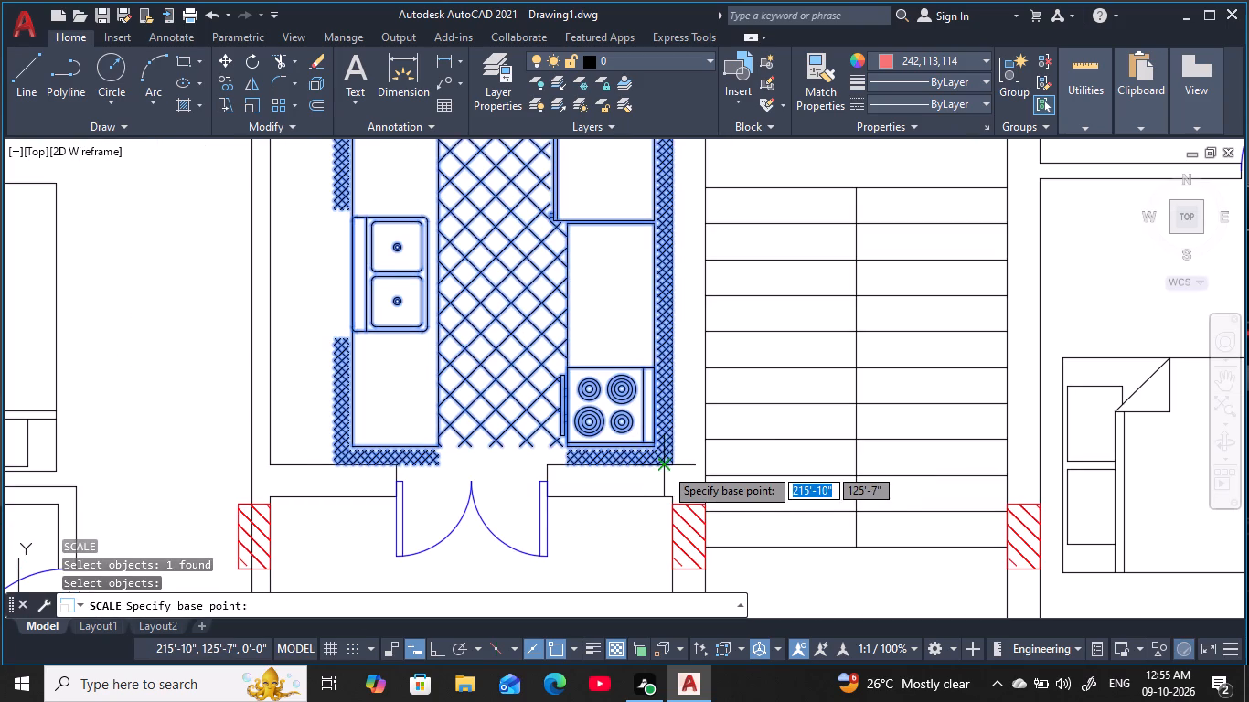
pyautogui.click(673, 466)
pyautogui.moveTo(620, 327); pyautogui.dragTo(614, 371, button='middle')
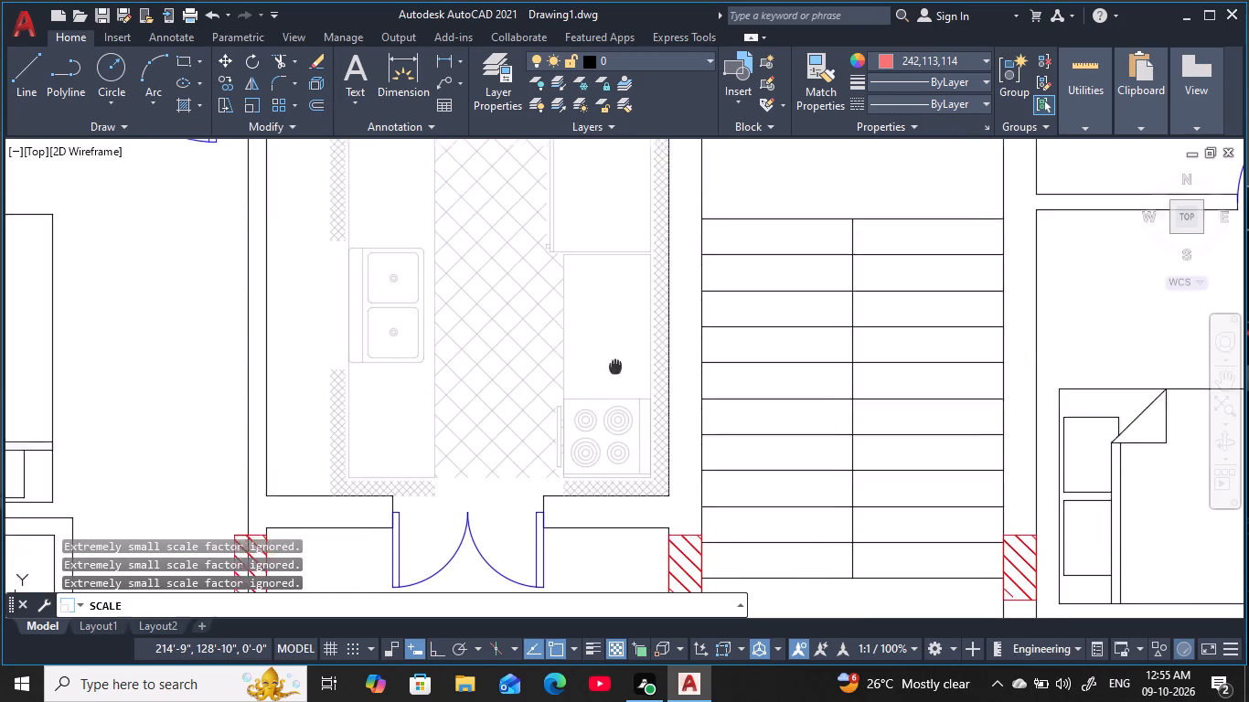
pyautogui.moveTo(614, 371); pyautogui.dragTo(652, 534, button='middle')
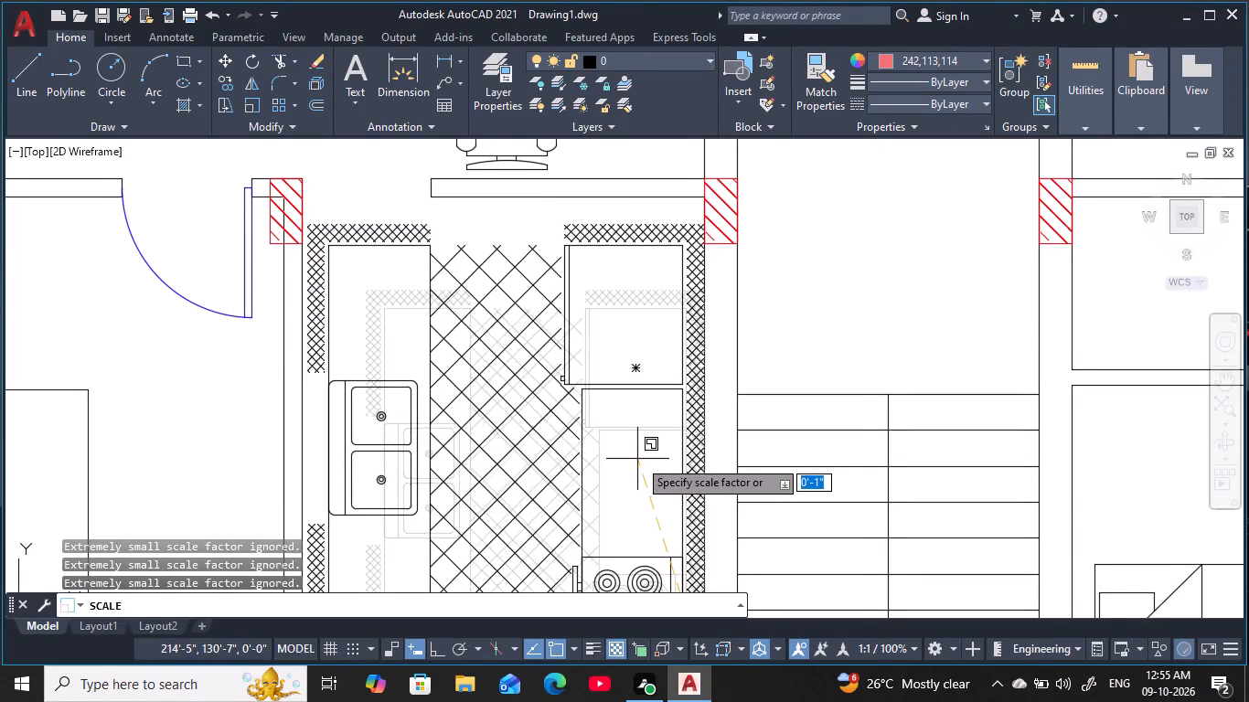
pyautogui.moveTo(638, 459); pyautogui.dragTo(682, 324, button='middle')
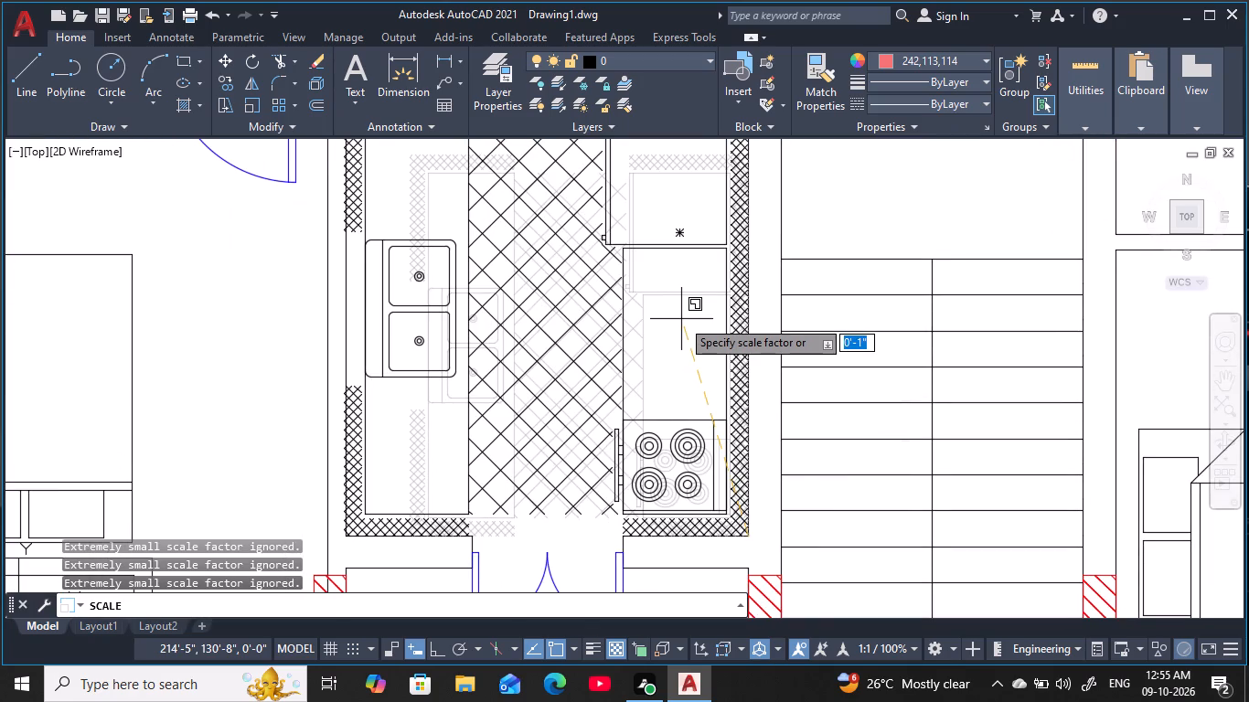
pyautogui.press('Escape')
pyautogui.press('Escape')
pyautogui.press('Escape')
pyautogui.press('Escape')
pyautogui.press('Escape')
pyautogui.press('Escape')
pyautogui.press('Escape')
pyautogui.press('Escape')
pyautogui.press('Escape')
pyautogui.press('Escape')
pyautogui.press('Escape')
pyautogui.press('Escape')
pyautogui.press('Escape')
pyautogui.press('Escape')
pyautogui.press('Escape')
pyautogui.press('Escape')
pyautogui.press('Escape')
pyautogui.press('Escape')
# Move the kitchen layout block from the room beside the staircase into the southeast corner room of the plan.
pyautogui.click(641, 330)
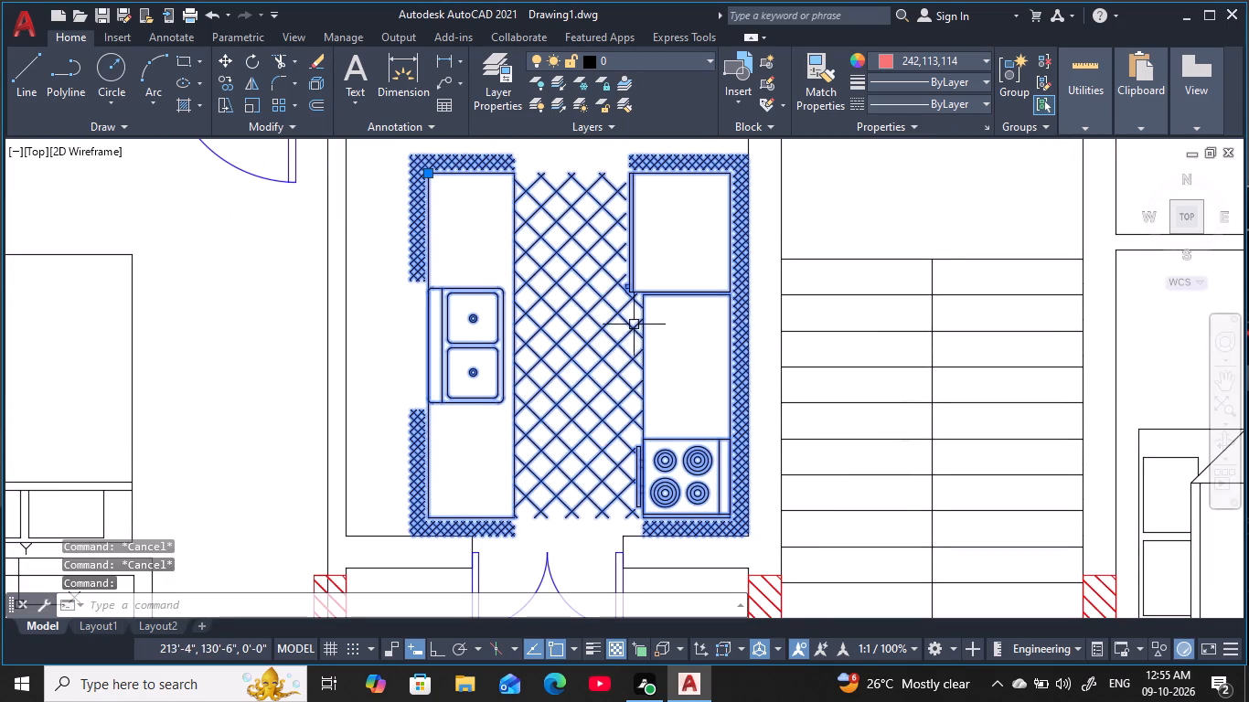
pyautogui.press('m')
pyautogui.press('space')
pyautogui.click(625, 324)
pyautogui.moveTo(863, 340); pyautogui.dragTo(582, 186, button='middle')
pyautogui.scroll(-3, 533, 180)
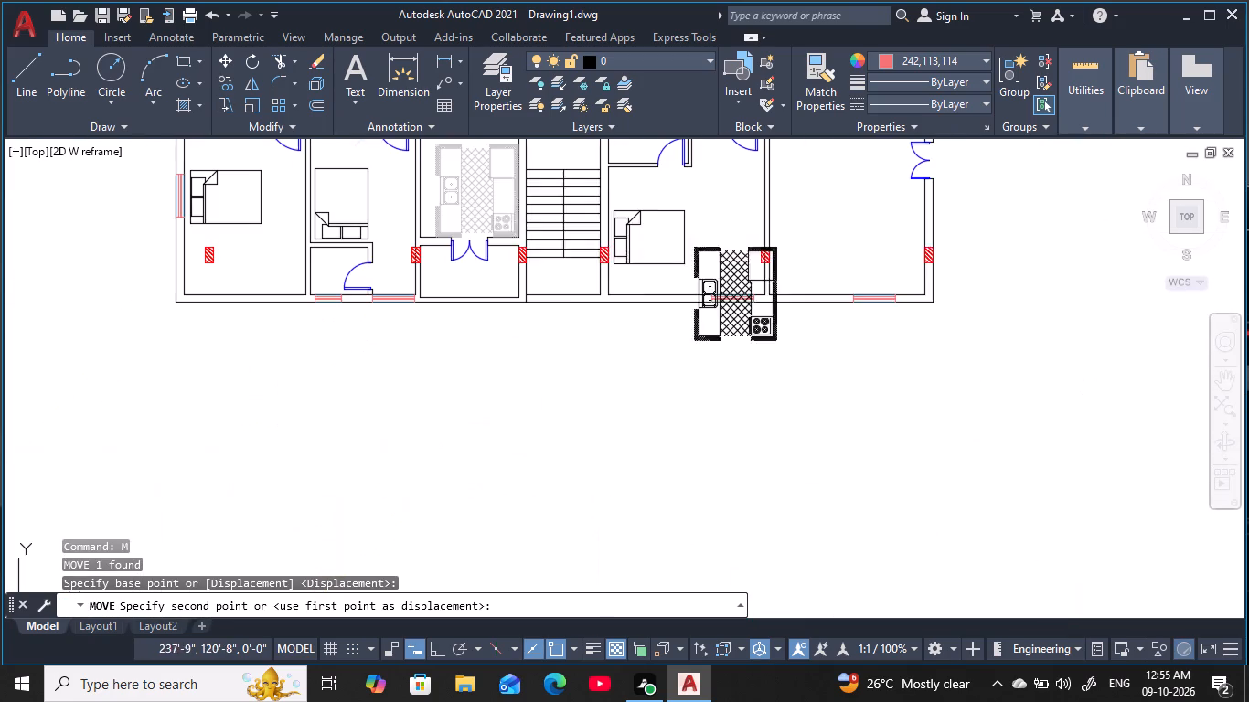
pyautogui.moveTo(845, 243); pyautogui.dragTo(731, 288, button='middle')
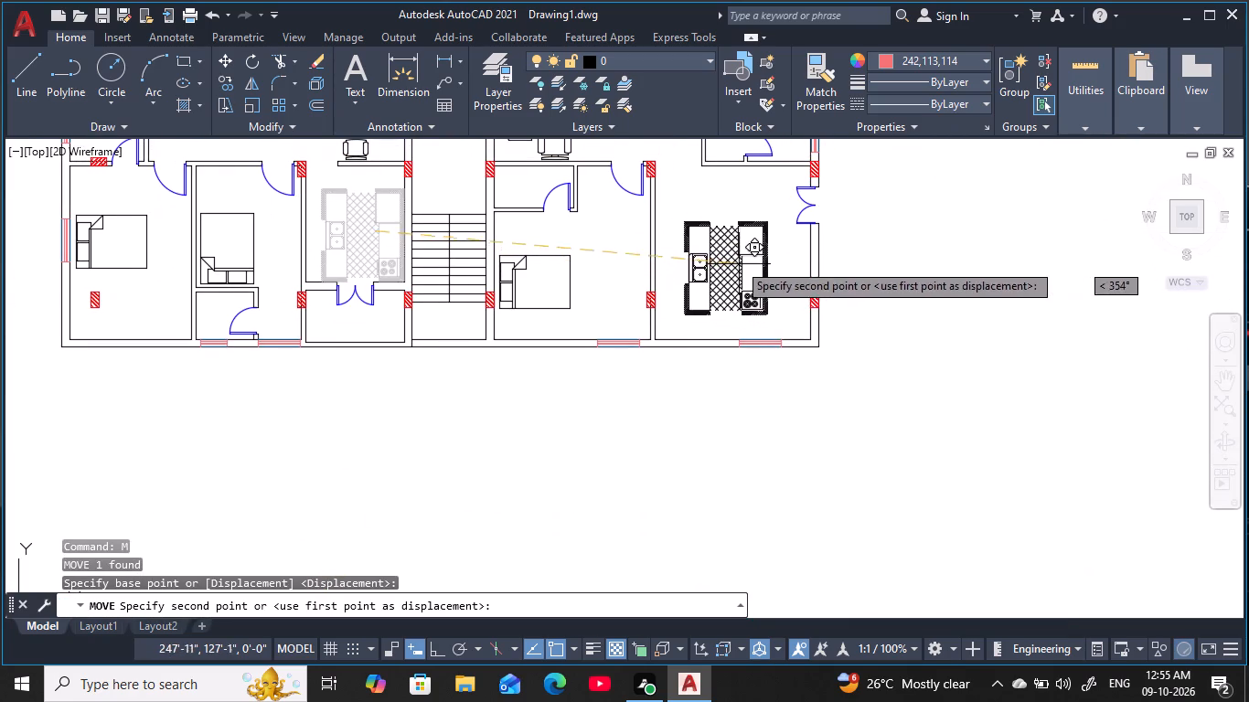
pyautogui.click(736, 261)
pyautogui.press('Escape')
pyautogui.press('Escape')
pyautogui.press('Escape')
pyautogui.press('Escape')
# Rotate the kitchen layout block in the southeast room by 270° so its stove side runs along the south wall.
pyautogui.click(739, 263)
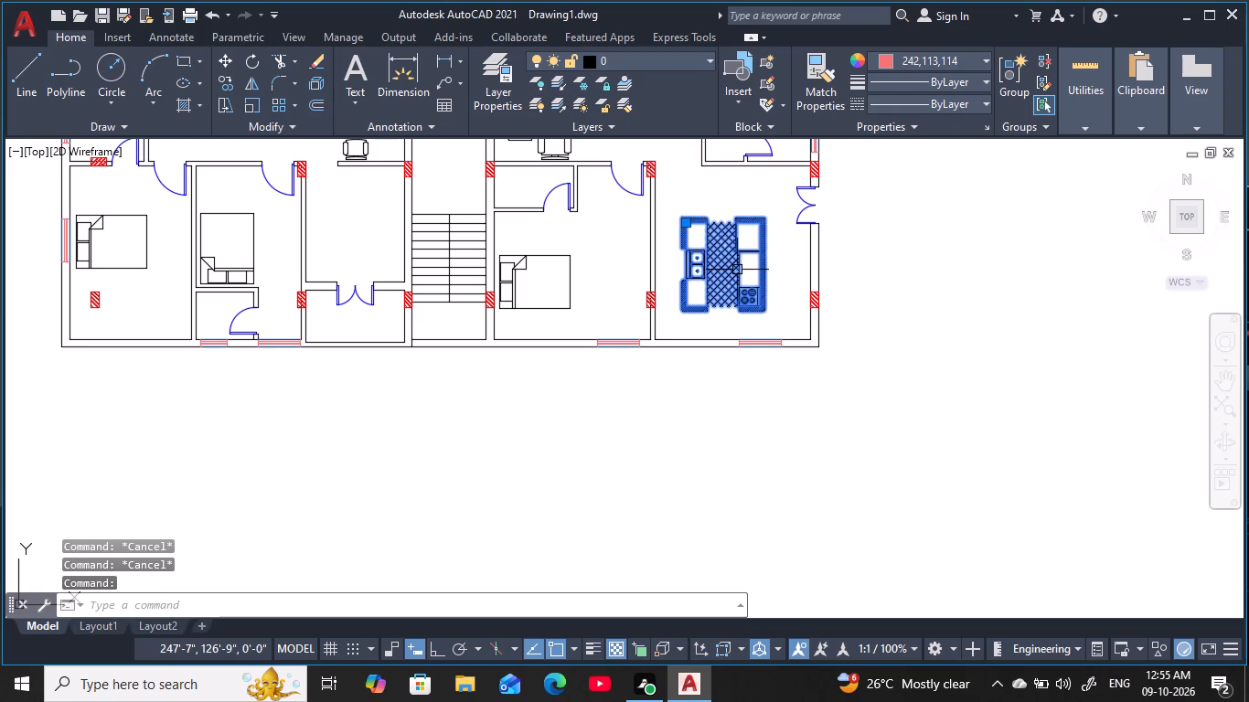
pyautogui.press('r')
pyautogui.press('o')
pyautogui.press('space')
pyautogui.click(745, 311)
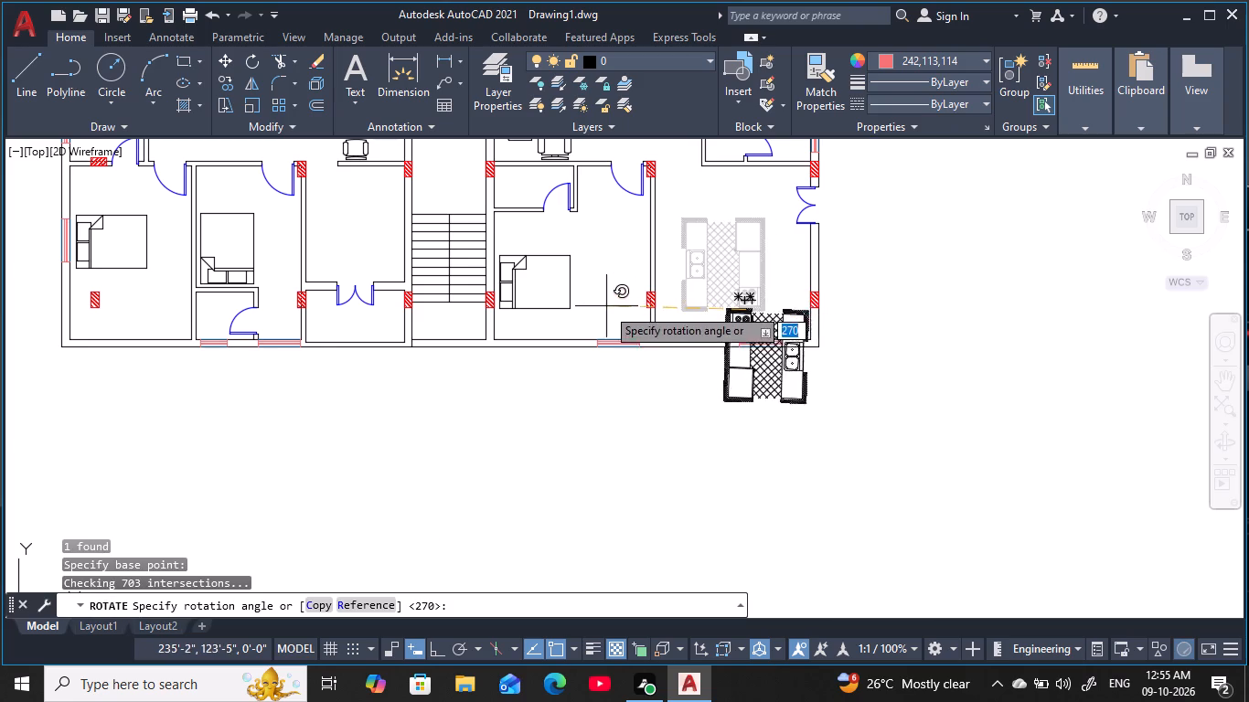
pyautogui.press('F8')
pyautogui.click(748, 371)
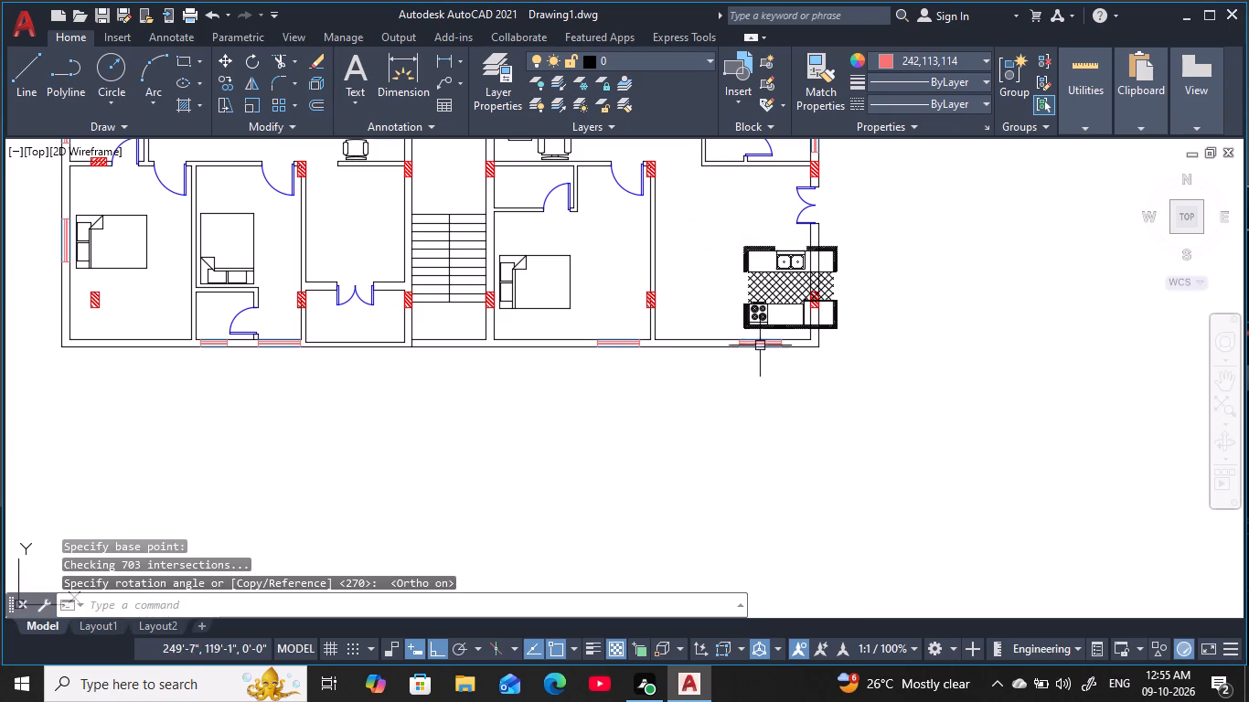
pyautogui.press('Escape')
pyautogui.press('Escape')
pyautogui.press('Escape')
pyautogui.press('Escape')
pyautogui.press('Escape')
# Move the kitchen layout block so its stove-side corner meets the southwest inner corner of the southeast room.
pyautogui.click(764, 313)
pyautogui.write('M')
pyautogui.press('space')
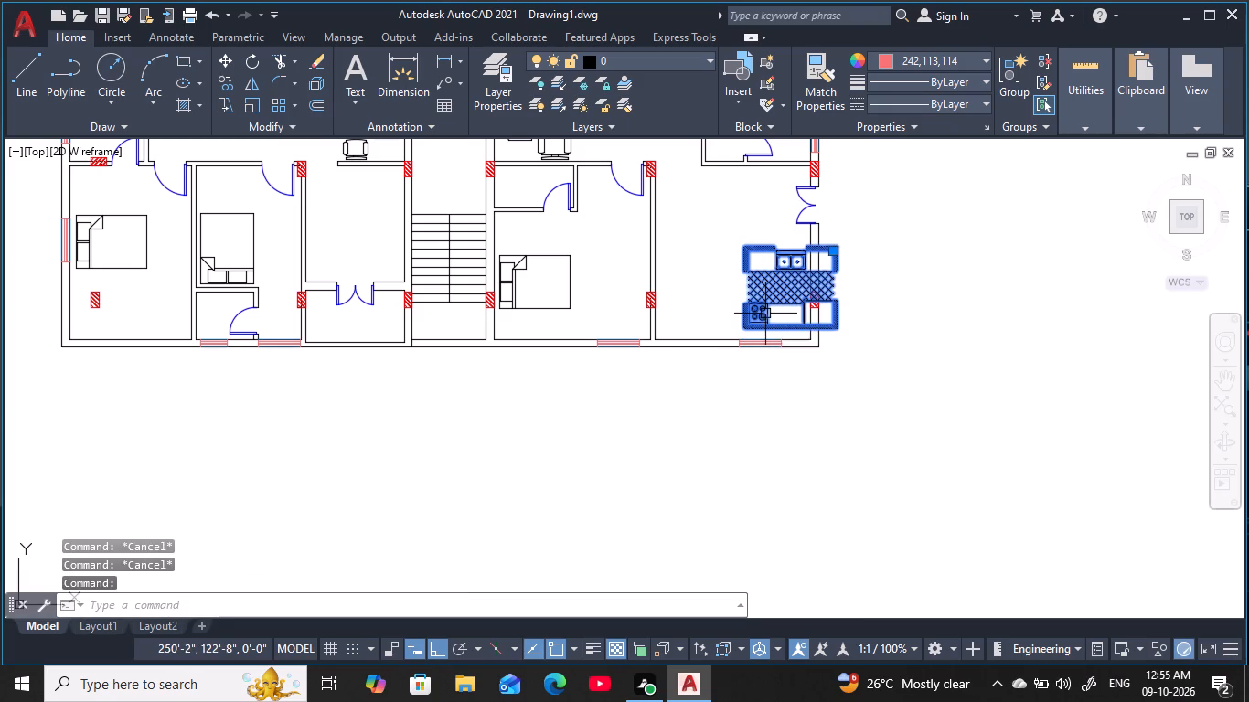
pyautogui.scroll(3, 760, 333)
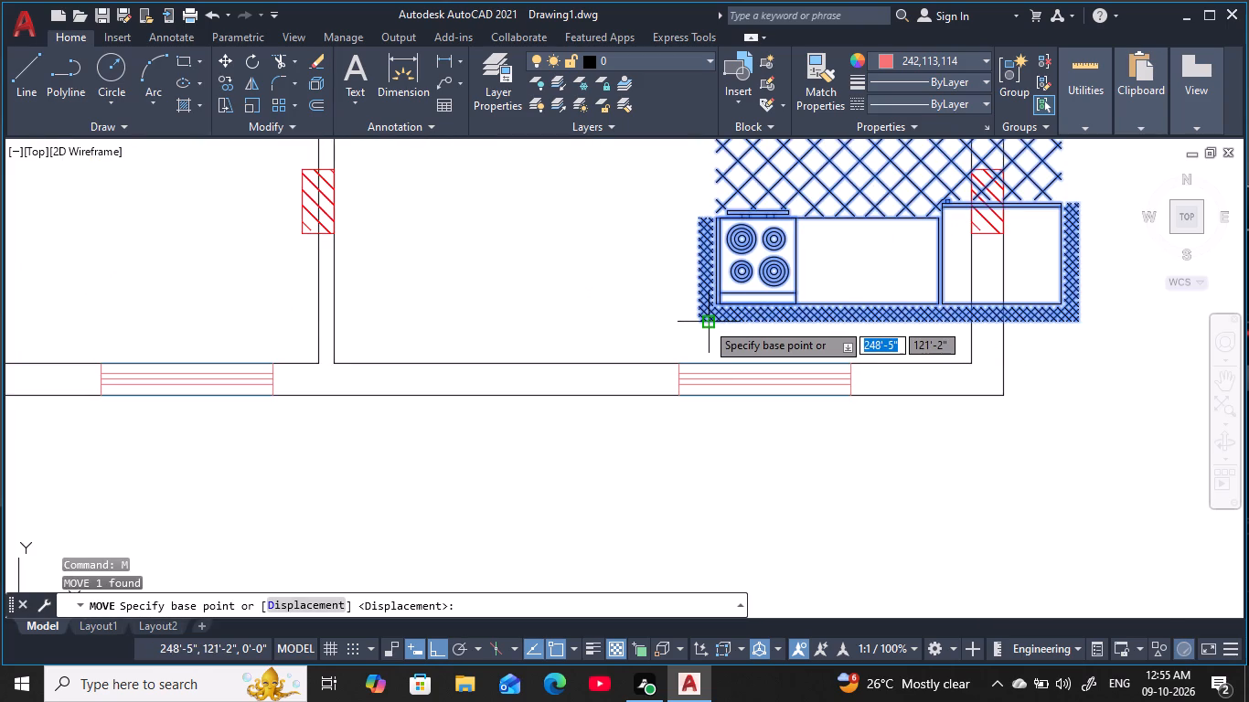
pyautogui.click(699, 321)
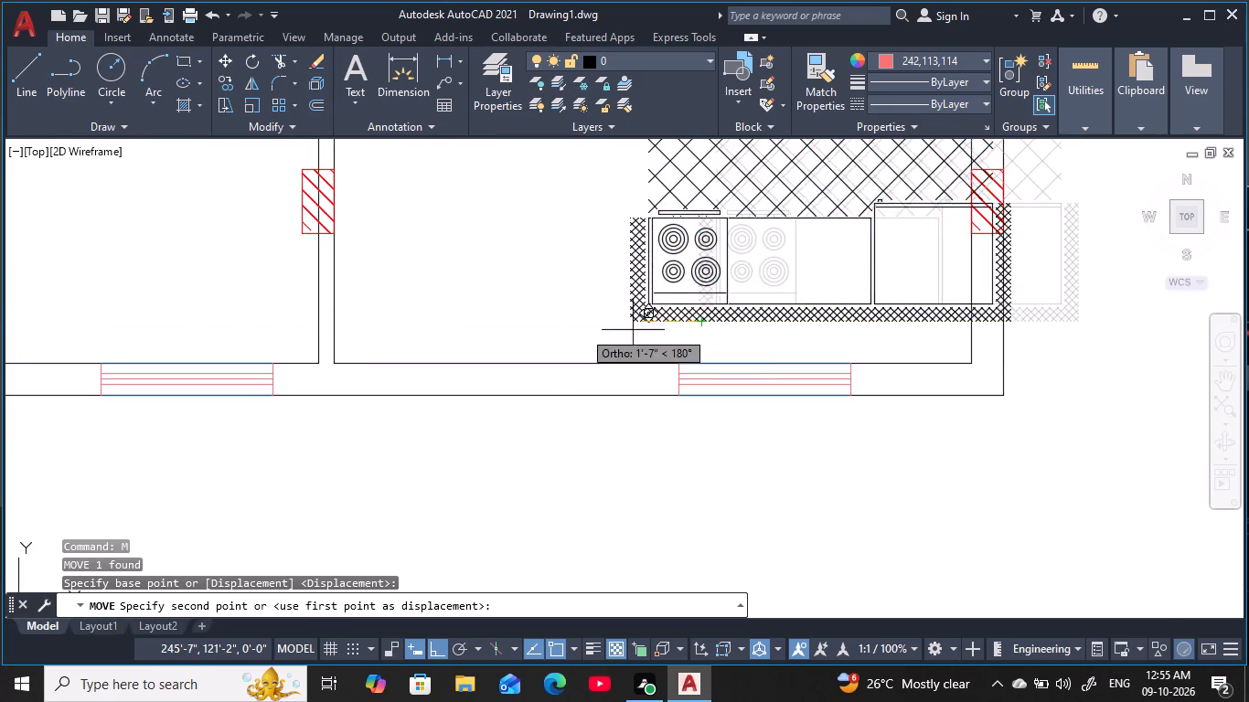
pyautogui.press('F8')
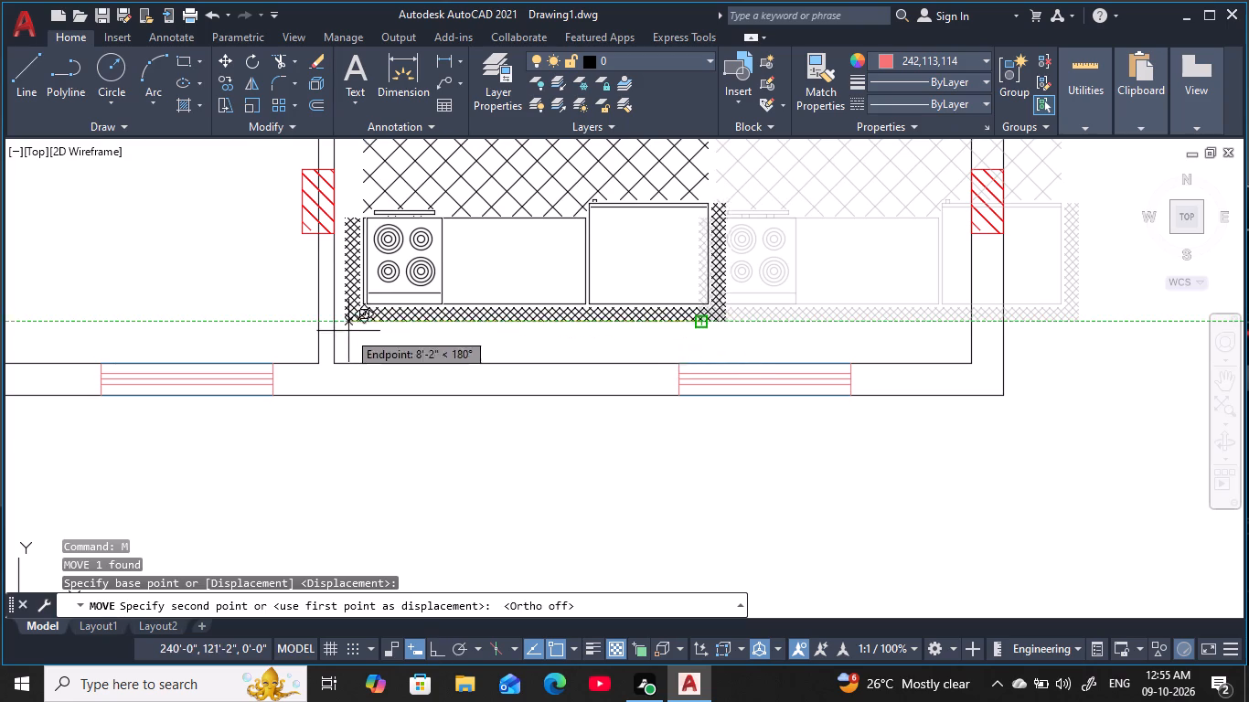
pyautogui.click(337, 364)
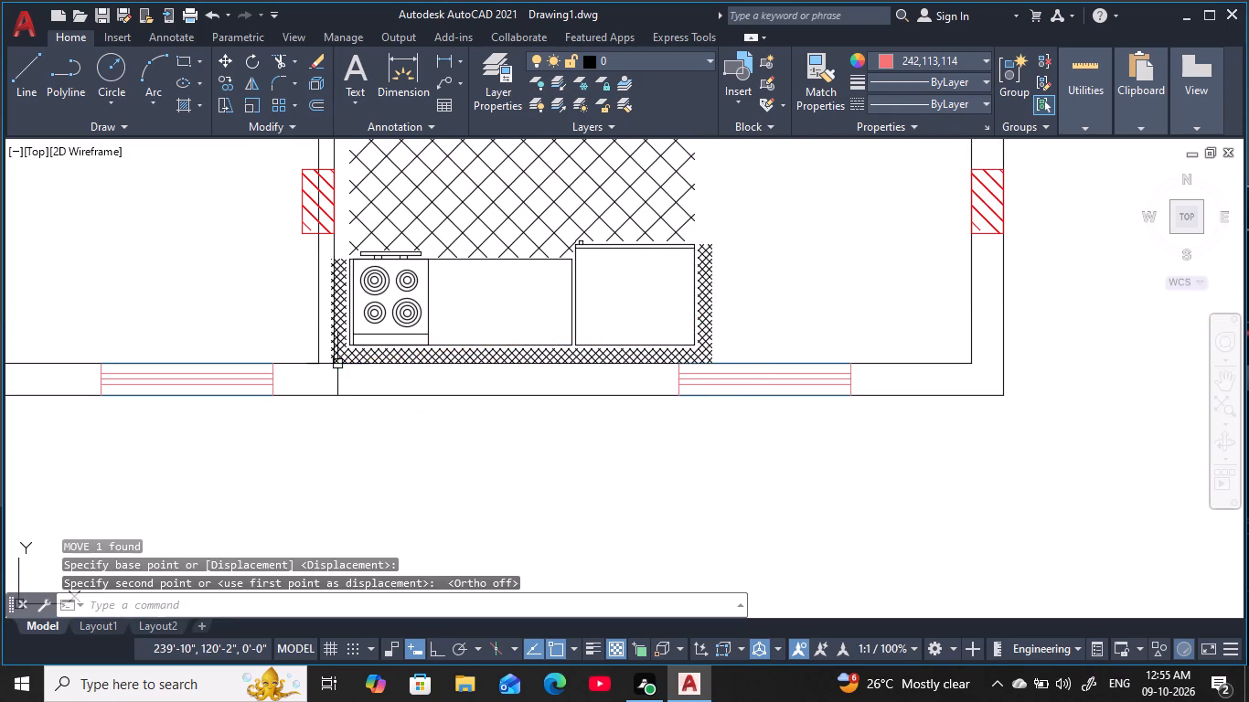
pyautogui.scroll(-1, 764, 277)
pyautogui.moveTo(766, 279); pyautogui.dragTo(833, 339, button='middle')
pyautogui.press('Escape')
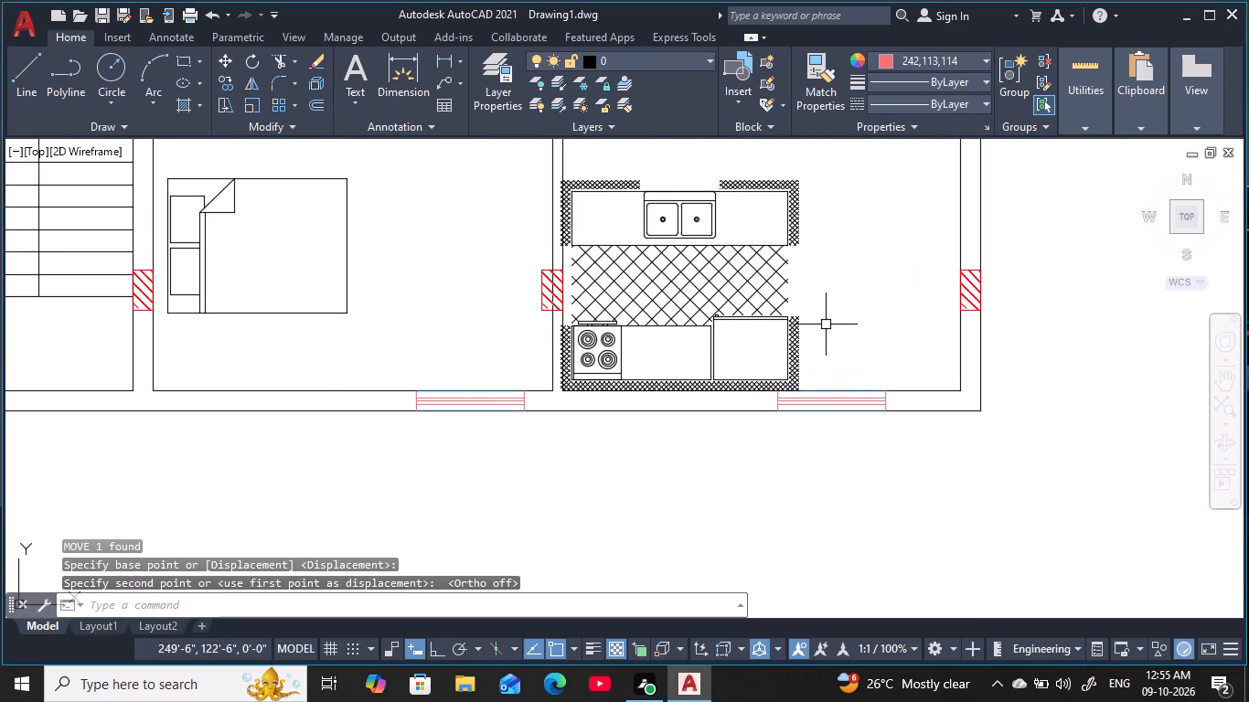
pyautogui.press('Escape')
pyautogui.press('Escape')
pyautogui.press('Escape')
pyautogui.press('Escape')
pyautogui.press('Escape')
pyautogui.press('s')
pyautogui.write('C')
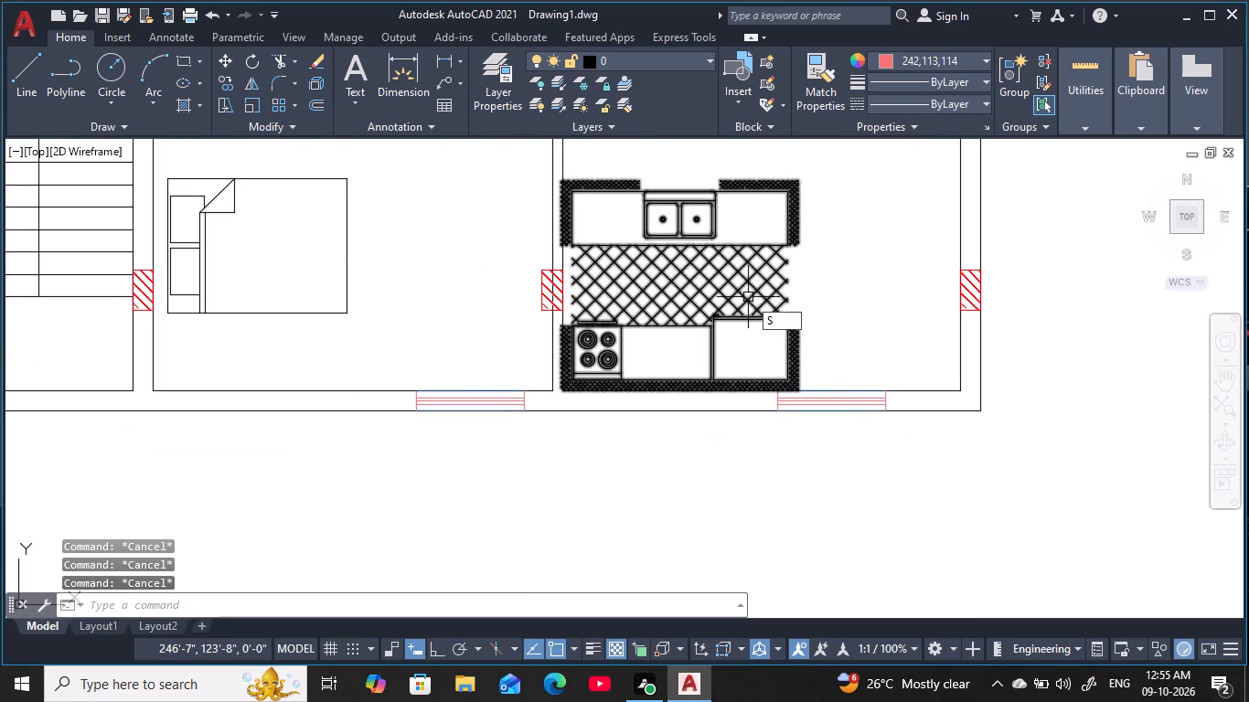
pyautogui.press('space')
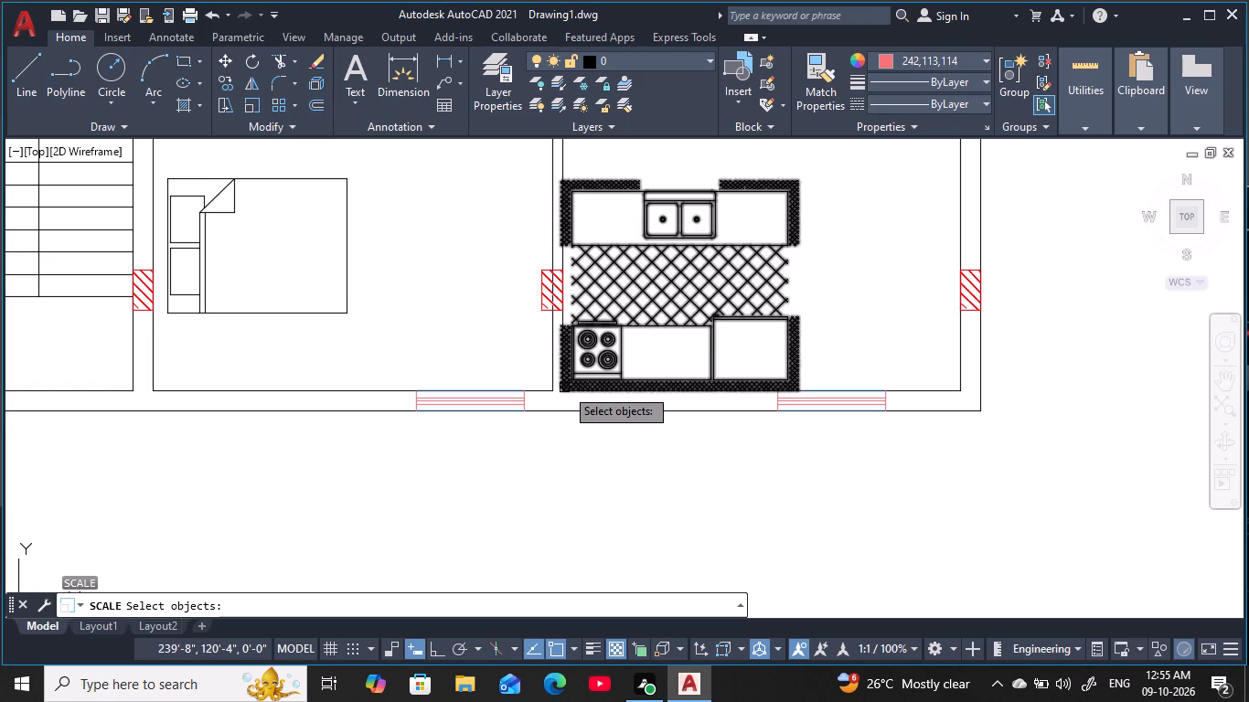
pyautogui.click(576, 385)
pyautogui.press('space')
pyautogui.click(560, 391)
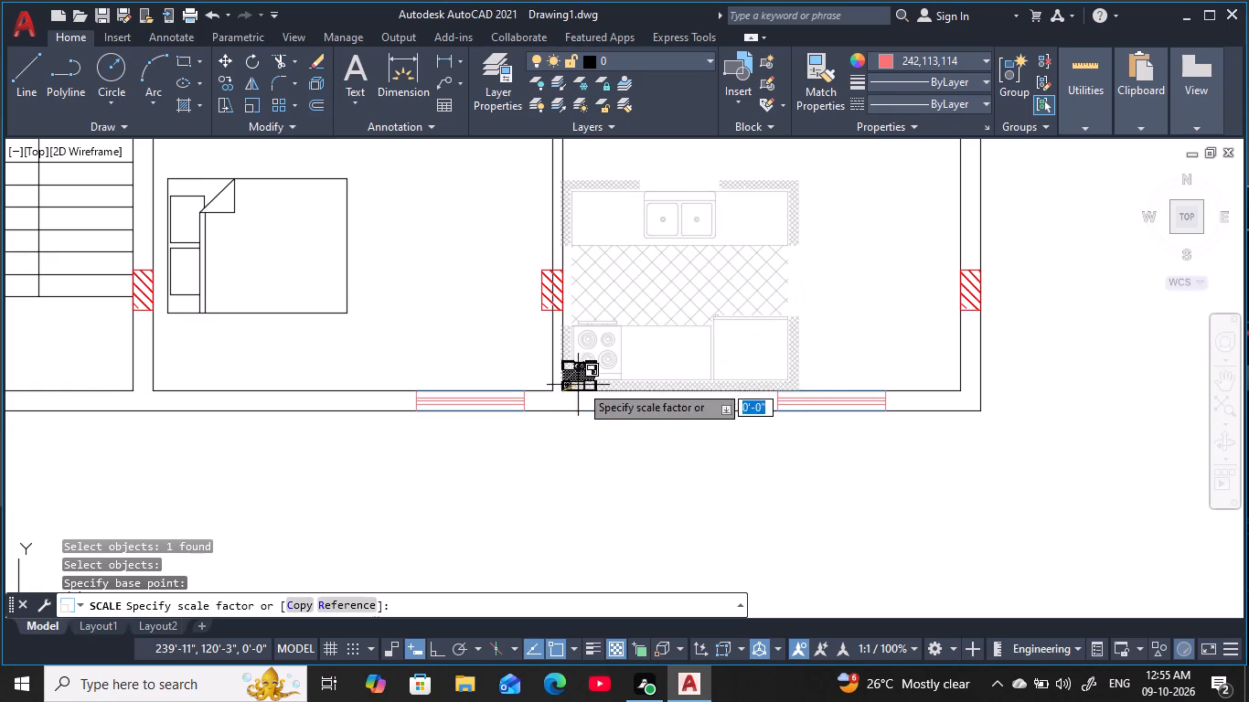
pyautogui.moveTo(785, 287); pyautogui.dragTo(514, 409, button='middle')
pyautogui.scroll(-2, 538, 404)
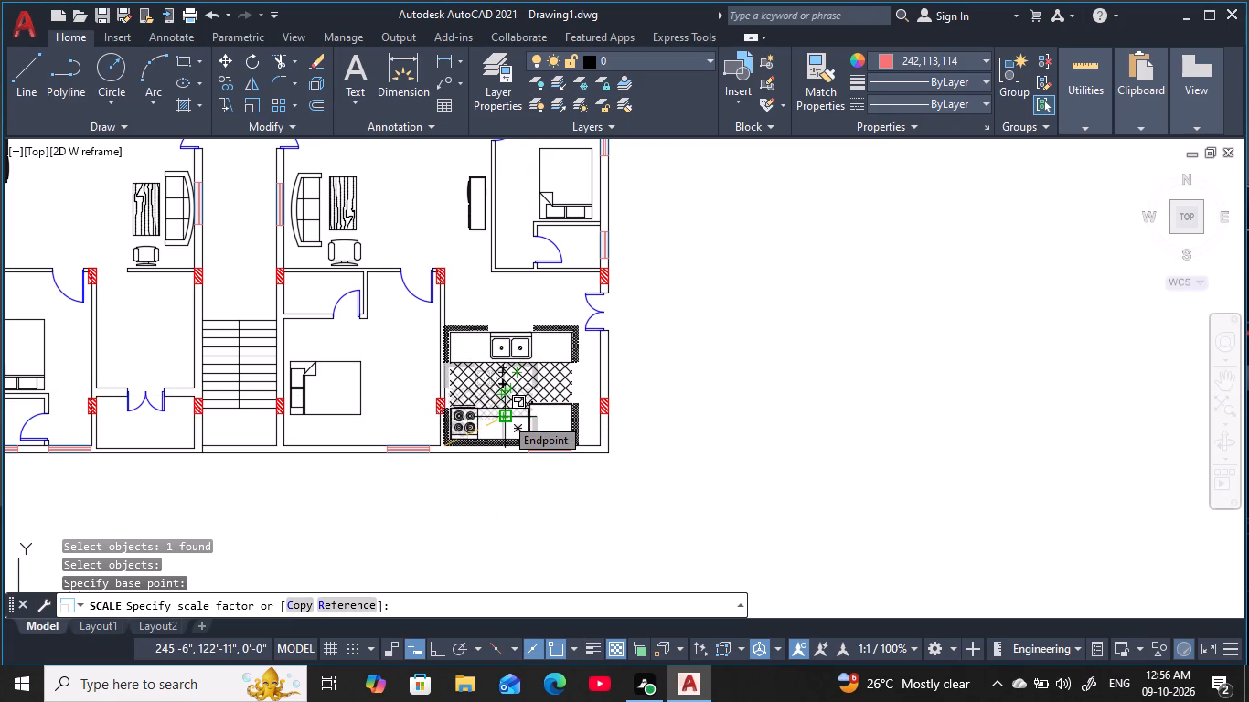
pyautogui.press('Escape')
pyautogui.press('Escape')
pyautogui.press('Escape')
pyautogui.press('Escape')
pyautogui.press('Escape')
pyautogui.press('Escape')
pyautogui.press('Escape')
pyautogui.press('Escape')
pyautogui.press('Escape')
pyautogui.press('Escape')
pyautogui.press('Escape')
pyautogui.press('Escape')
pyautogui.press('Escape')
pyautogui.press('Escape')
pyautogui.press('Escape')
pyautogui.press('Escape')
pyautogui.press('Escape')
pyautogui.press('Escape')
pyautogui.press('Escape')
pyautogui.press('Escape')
# Erase the kitchen layout block from the southeast room.
pyautogui.click(501, 384)
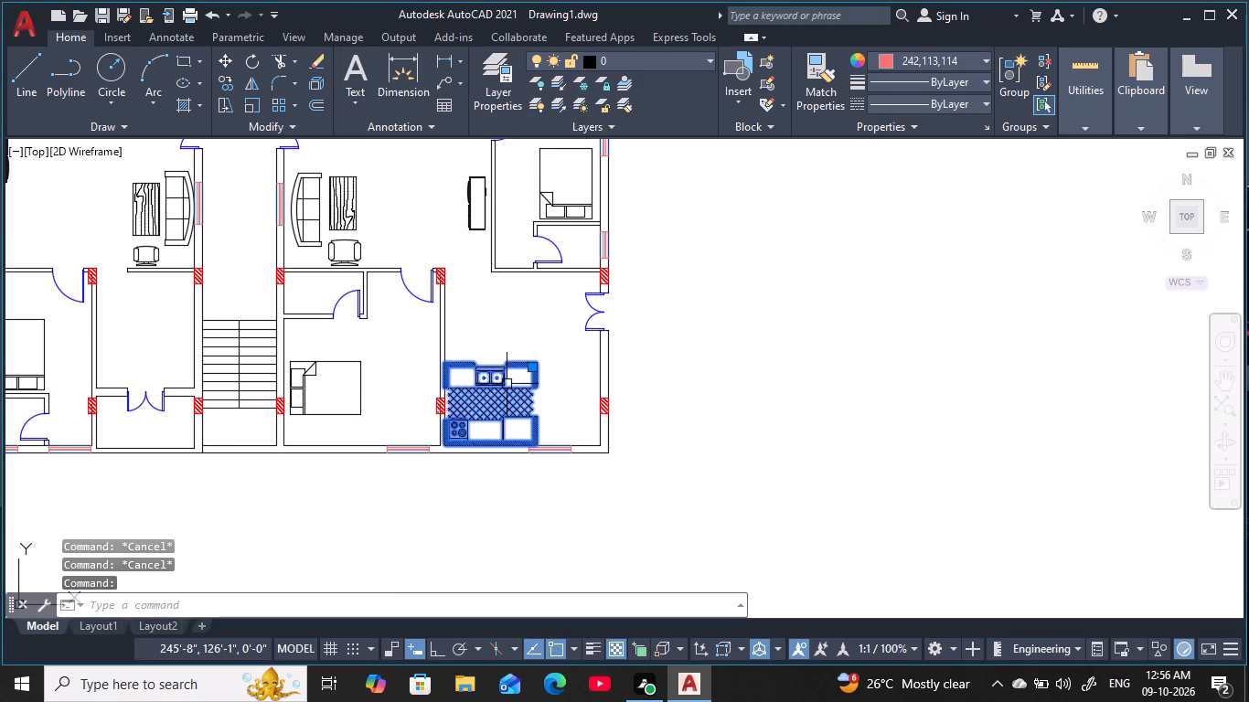
pyautogui.press('e')
pyautogui.press('space')
# Copy the upright appliance block with the control strip from west of the plan to the empty space south of it.
pyautogui.scroll(-1, 518, 379)
pyautogui.moveTo(529, 376); pyautogui.dragTo(593, 347, button='middle')
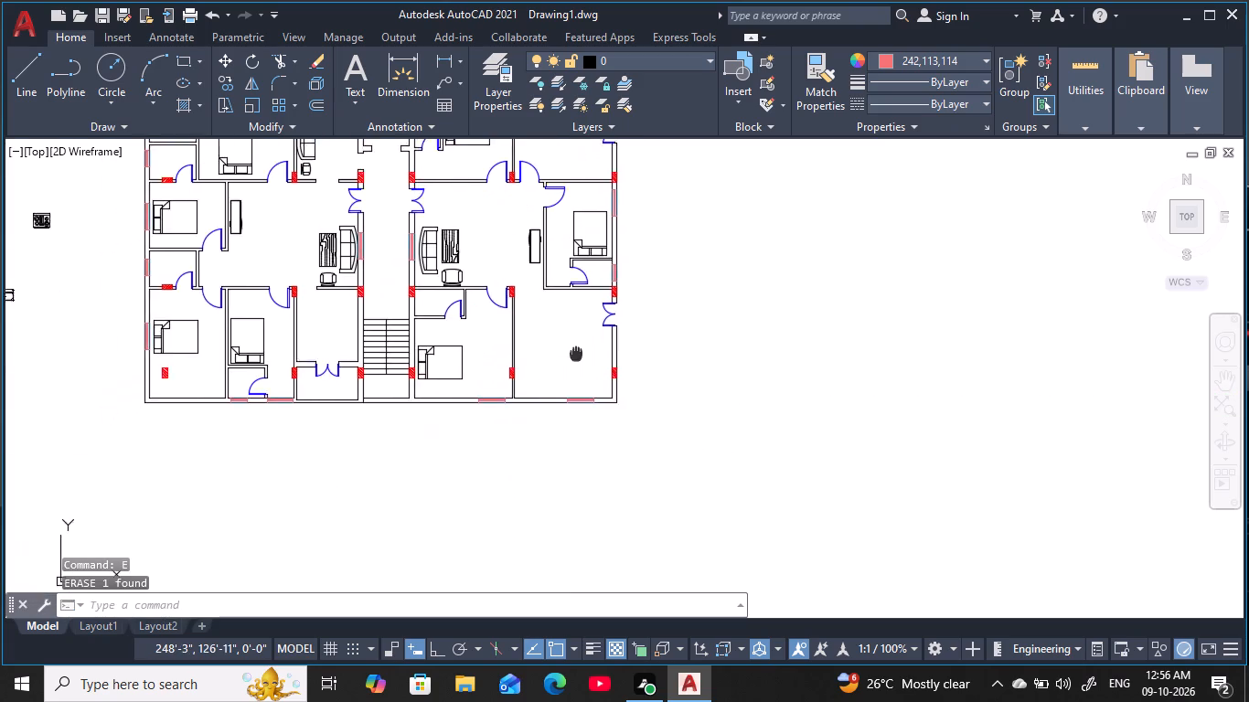
pyautogui.moveTo(593, 347); pyautogui.dragTo(671, 327, button='middle')
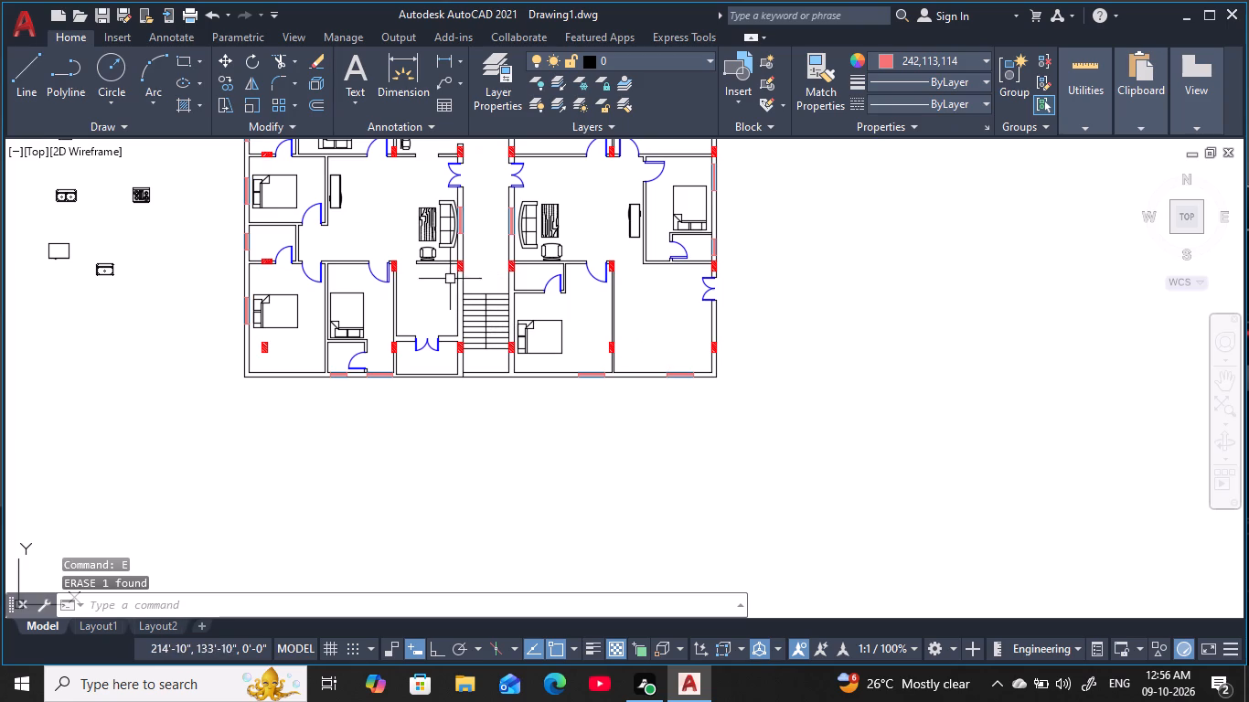
pyautogui.moveTo(220, 250); pyautogui.dragTo(396, 367, button='middle')
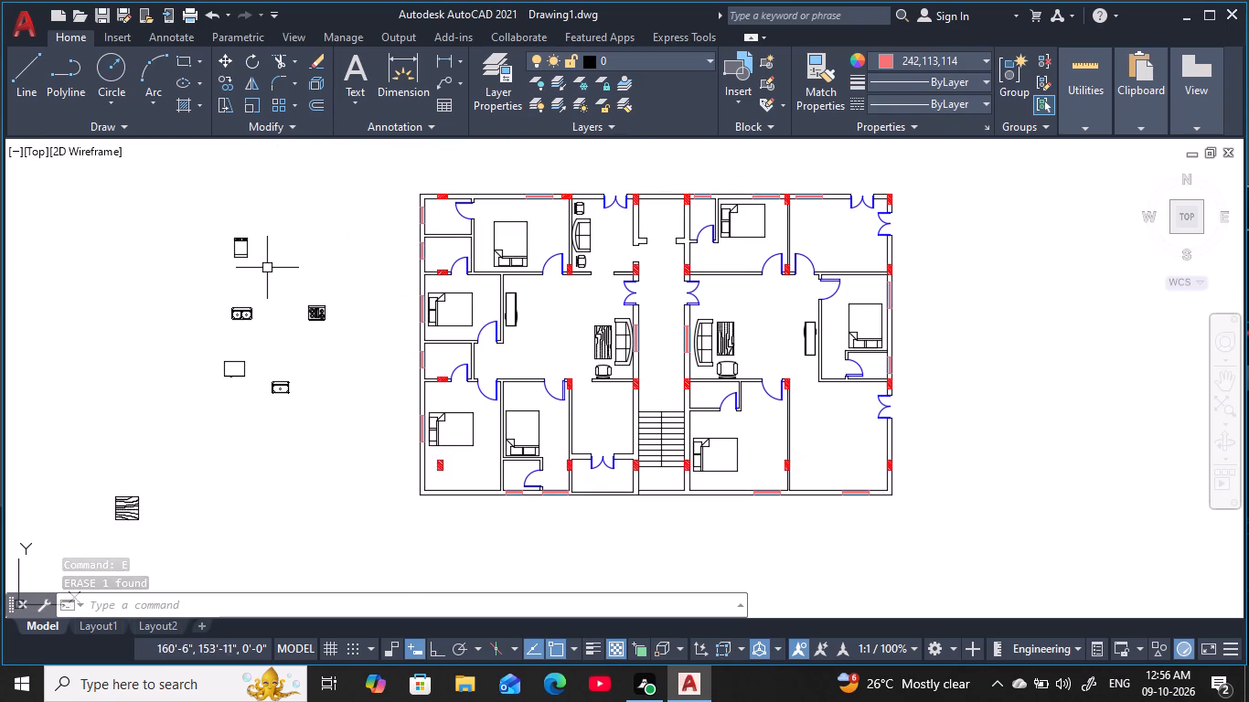
pyautogui.click(270, 270)
pyautogui.click(208, 219)
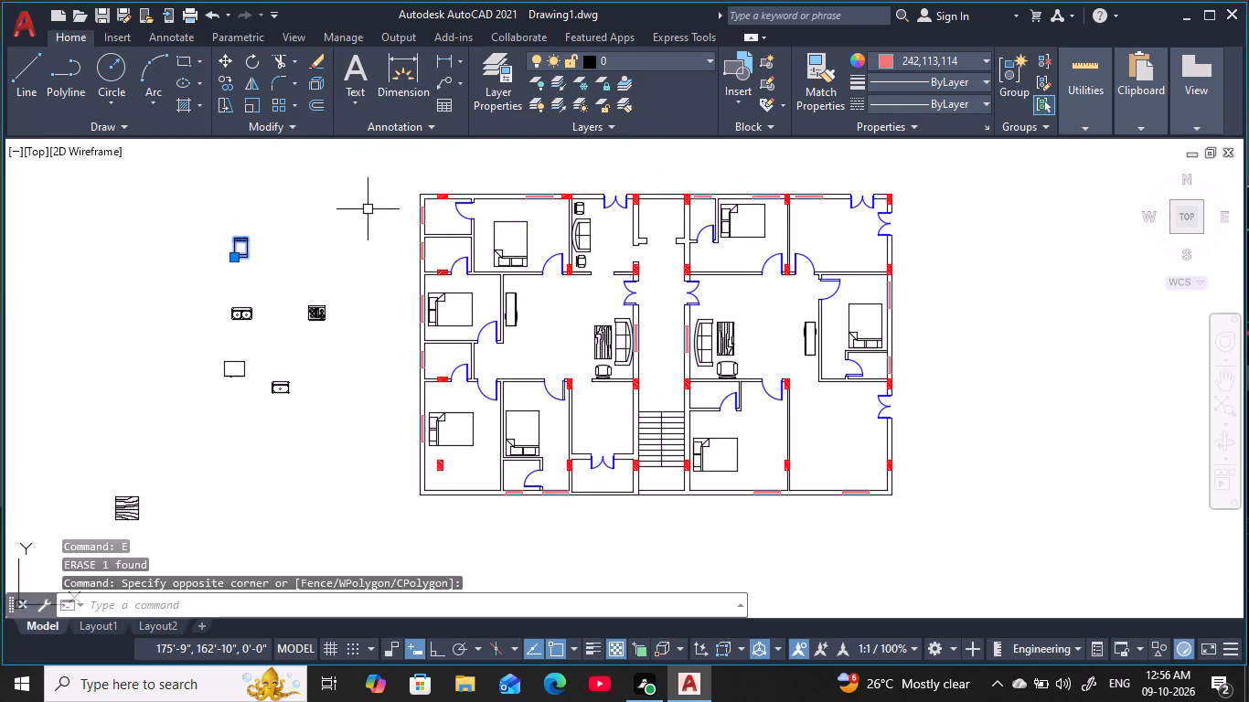
pyautogui.press('c')
pyautogui.write('O')
pyautogui.press('space')
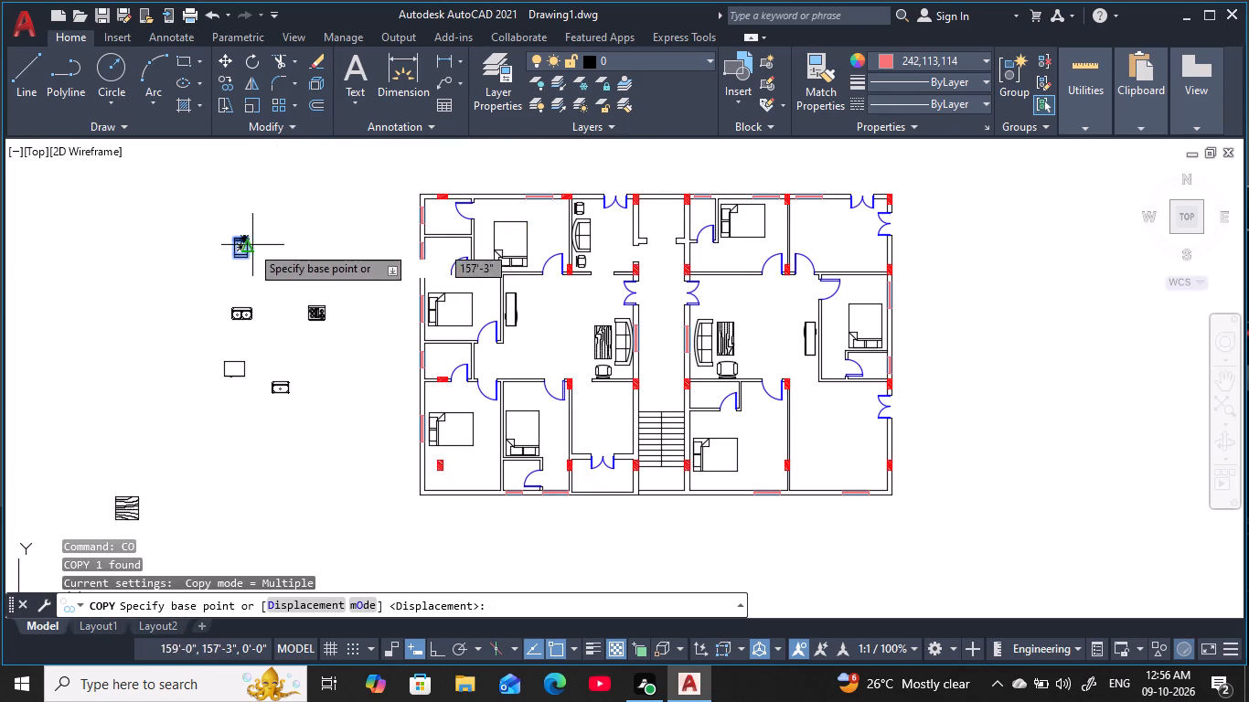
pyautogui.click(251, 245)
pyautogui.moveTo(628, 357); pyautogui.dragTo(604, 204, button='middle')
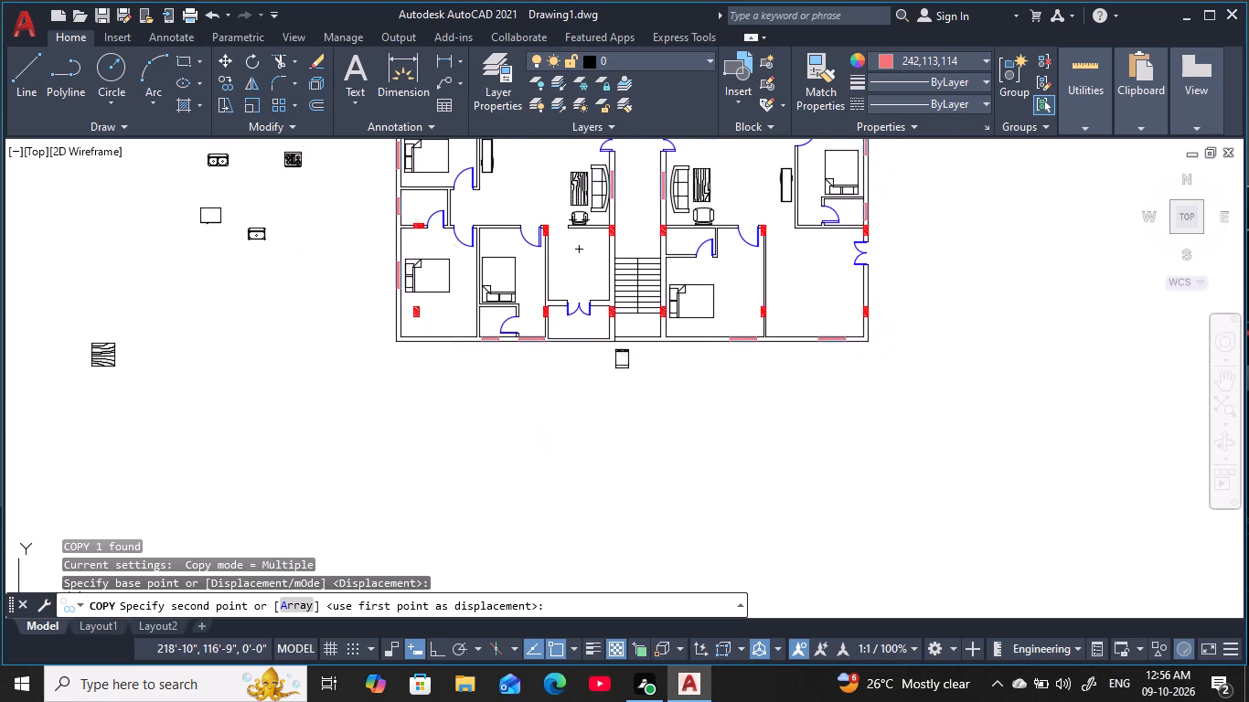
pyautogui.click(571, 407)
pyautogui.press('Escape')
pyautogui.press('Escape')
pyautogui.press('Escape')
pyautogui.press('Escape')
# Rotate the copied appliance block 90° counterclockwise so its control strip faces west.
pyautogui.moveTo(668, 493); pyautogui.dragTo(650, 476)
pyautogui.click(511, 379)
pyautogui.press('r')
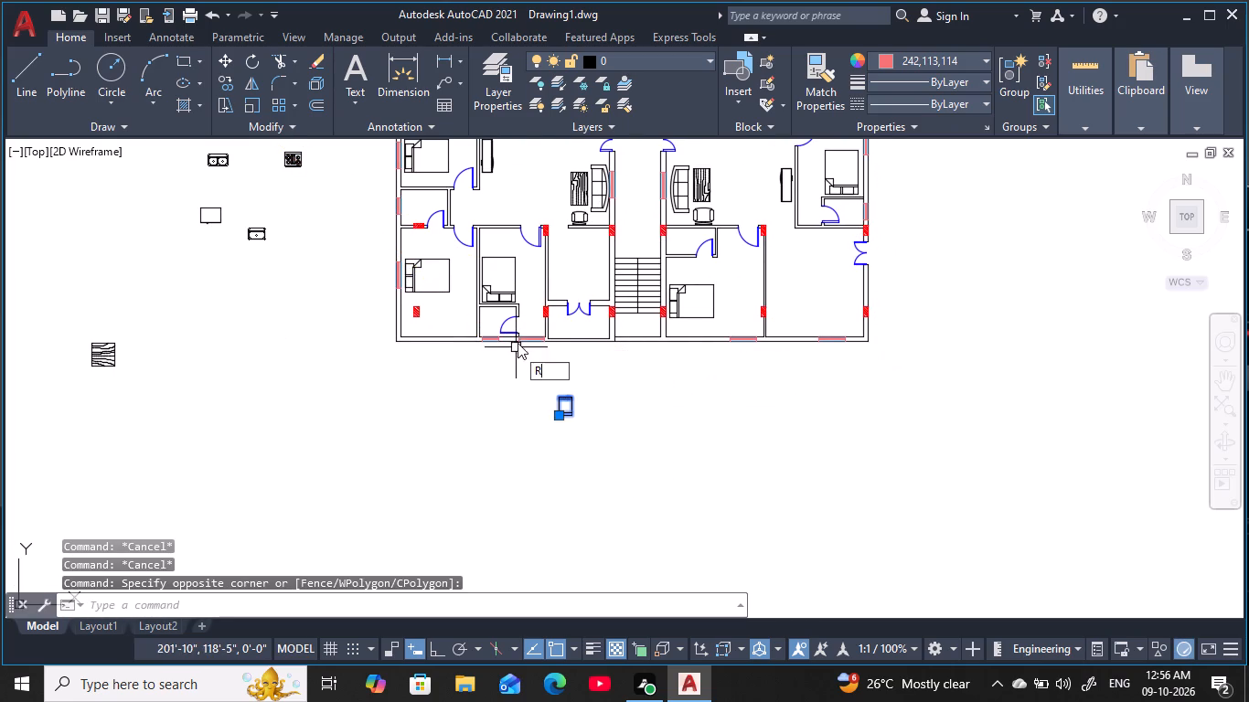
pyautogui.press('o')
pyautogui.press('space')
pyautogui.click(571, 414)
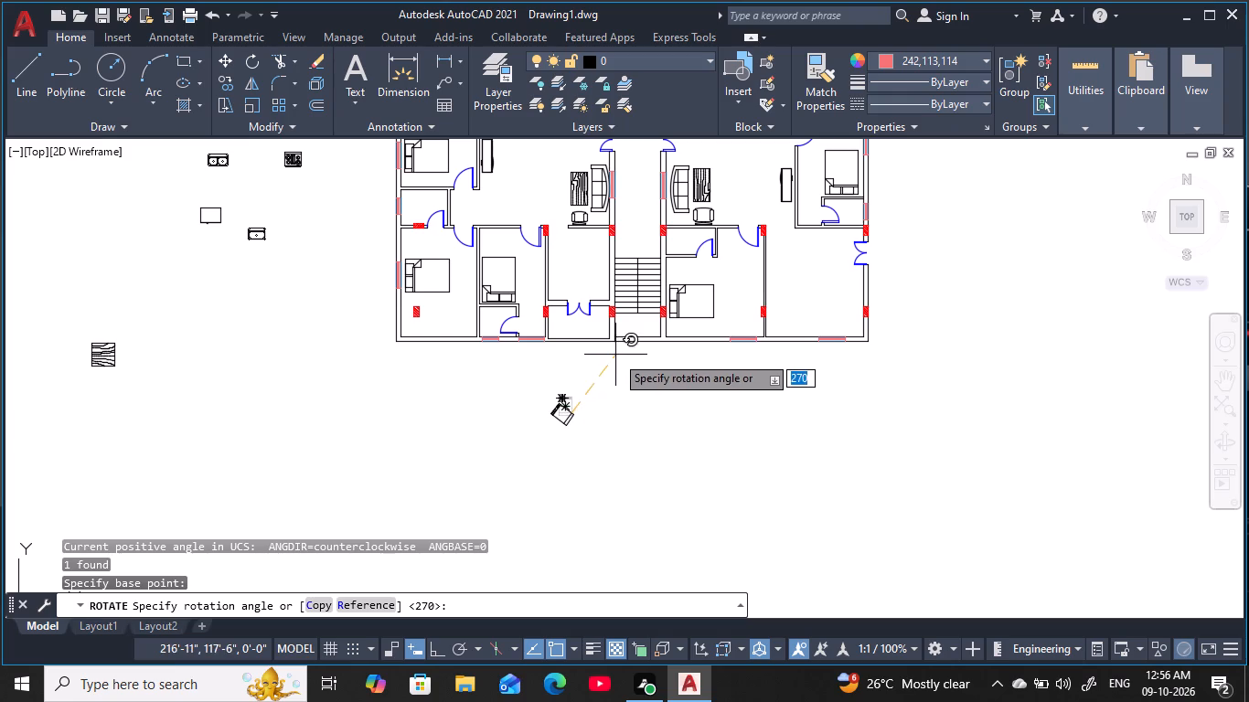
pyautogui.scroll(4, 588, 413)
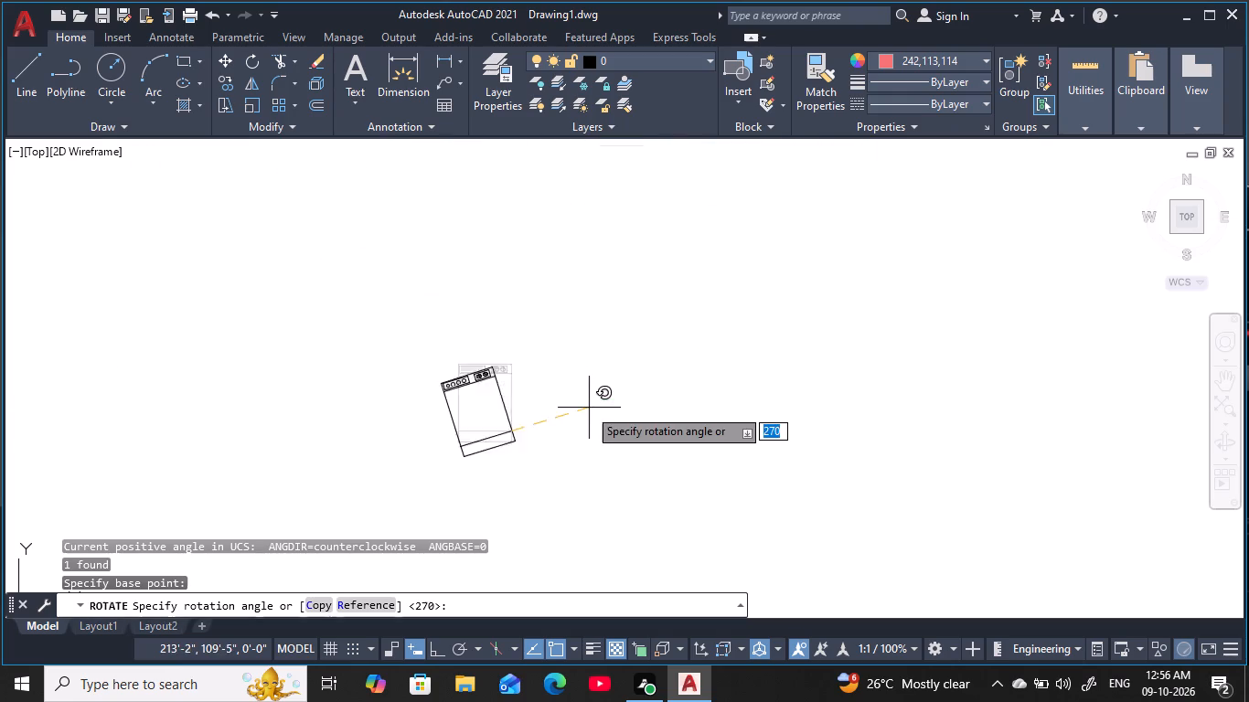
pyautogui.press('F8')
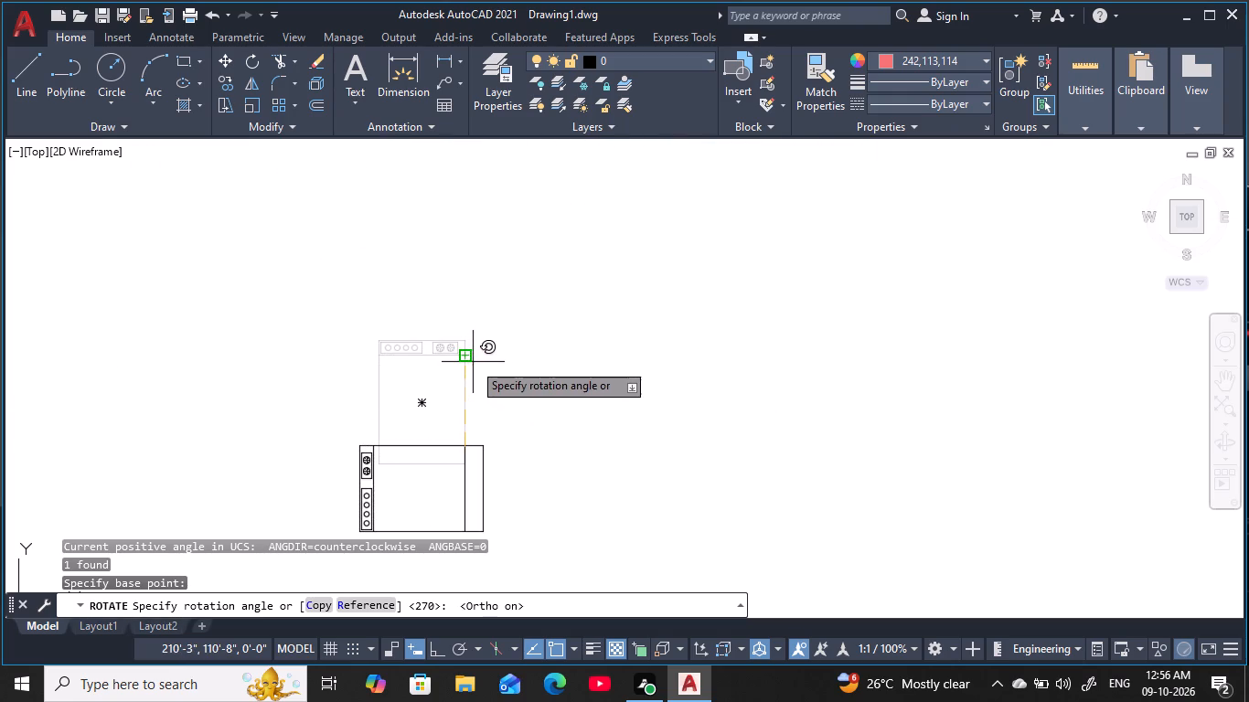
pyautogui.click(481, 376)
pyautogui.moveTo(536, 404); pyautogui.dragTo(715, 301, button='middle')
pyautogui.scroll(-2, 754, 308)
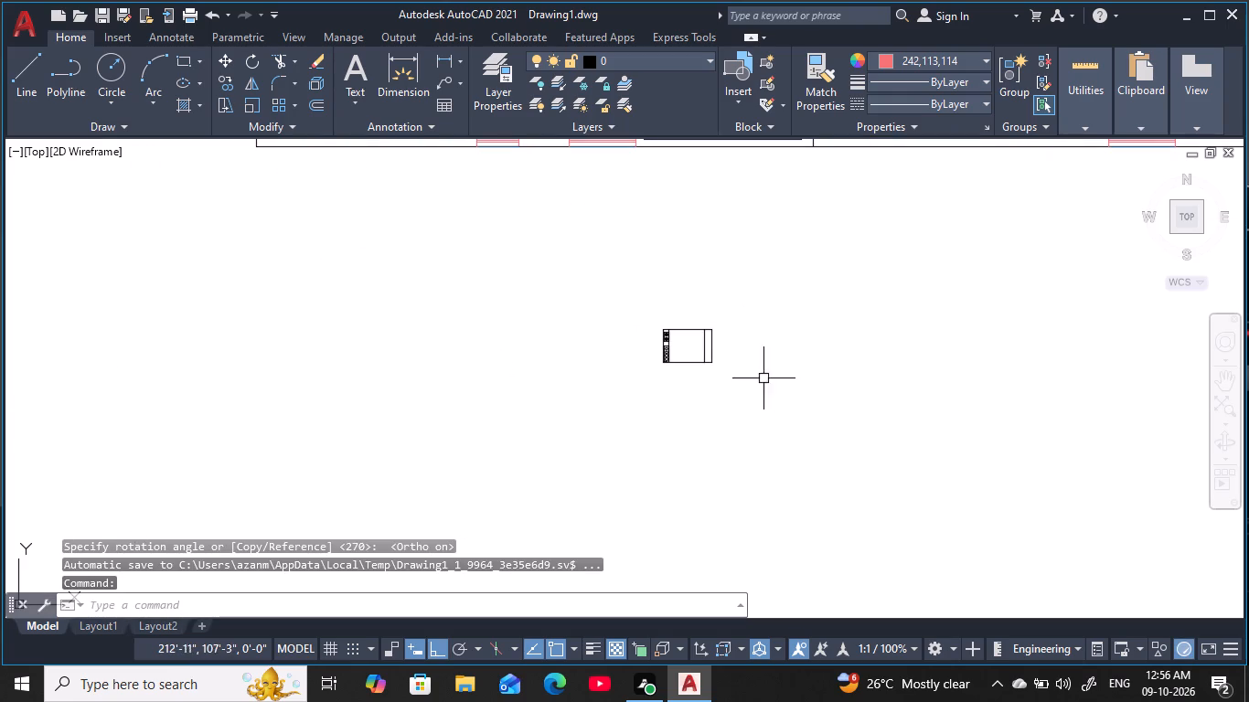
pyautogui.press('Escape')
# Copy the rotated appliance block into the northeast corner of the room west of the staircase, its back against the column.
pyautogui.click(791, 426)
pyautogui.press('Escape')
pyautogui.click(570, 255)
pyautogui.click(800, 433)
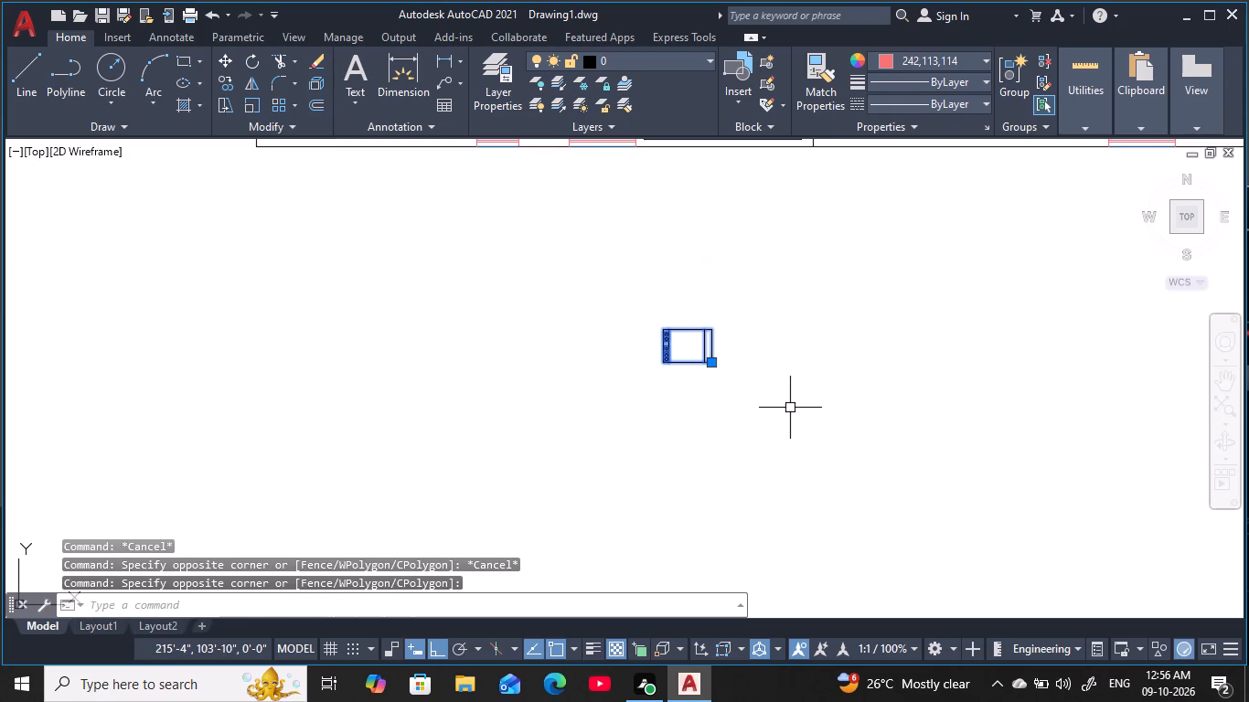
pyautogui.press('c')
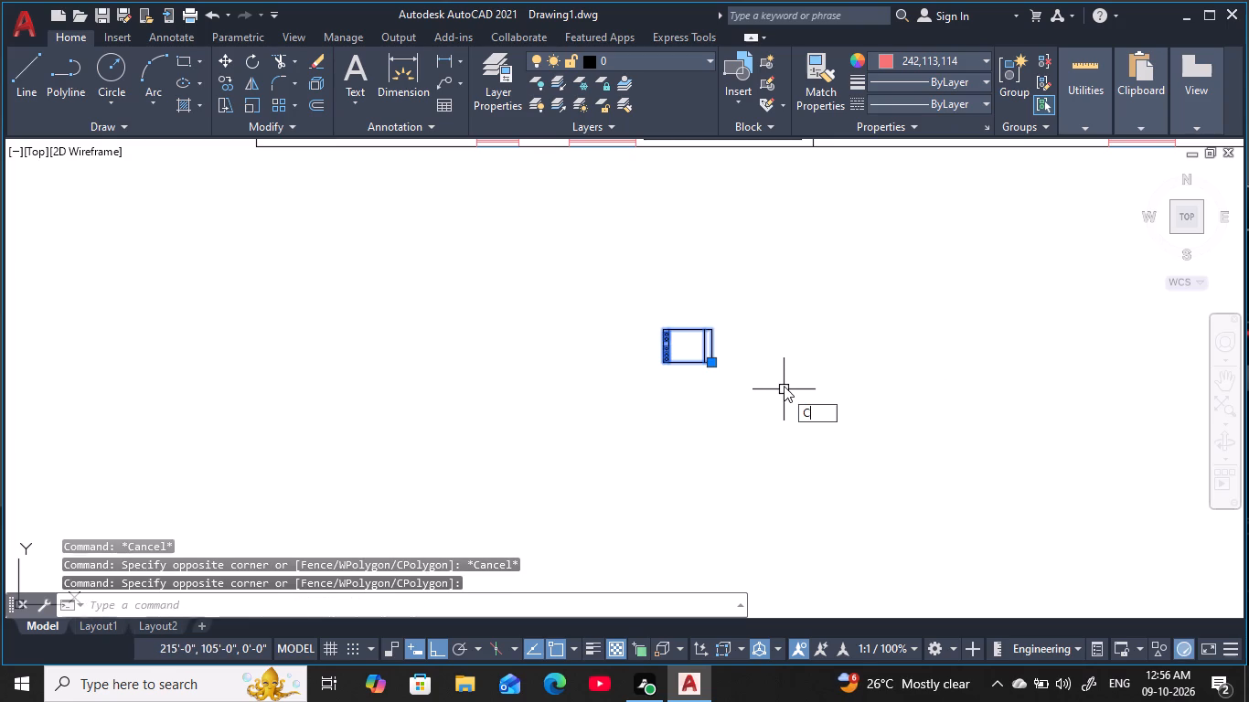
pyautogui.write('O')
pyautogui.press('space')
pyautogui.click(711, 332)
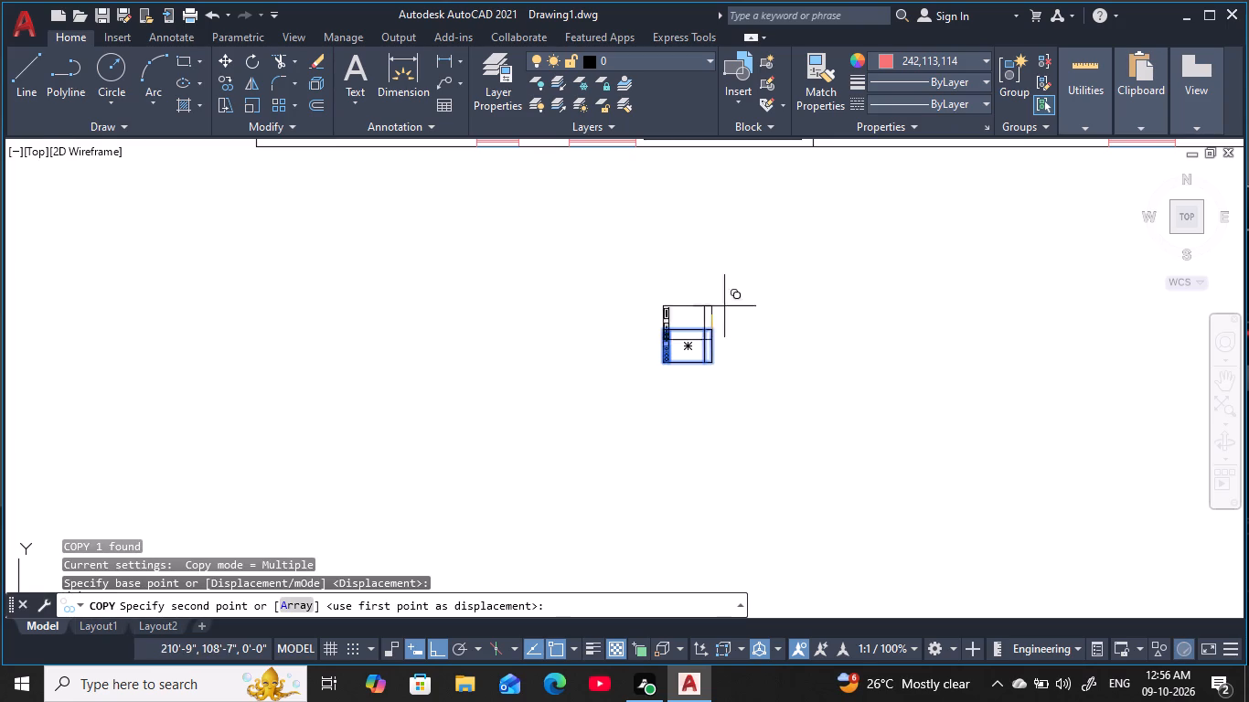
pyautogui.moveTo(768, 215); pyautogui.dragTo(551, 472, button='middle')
pyautogui.press('F8')
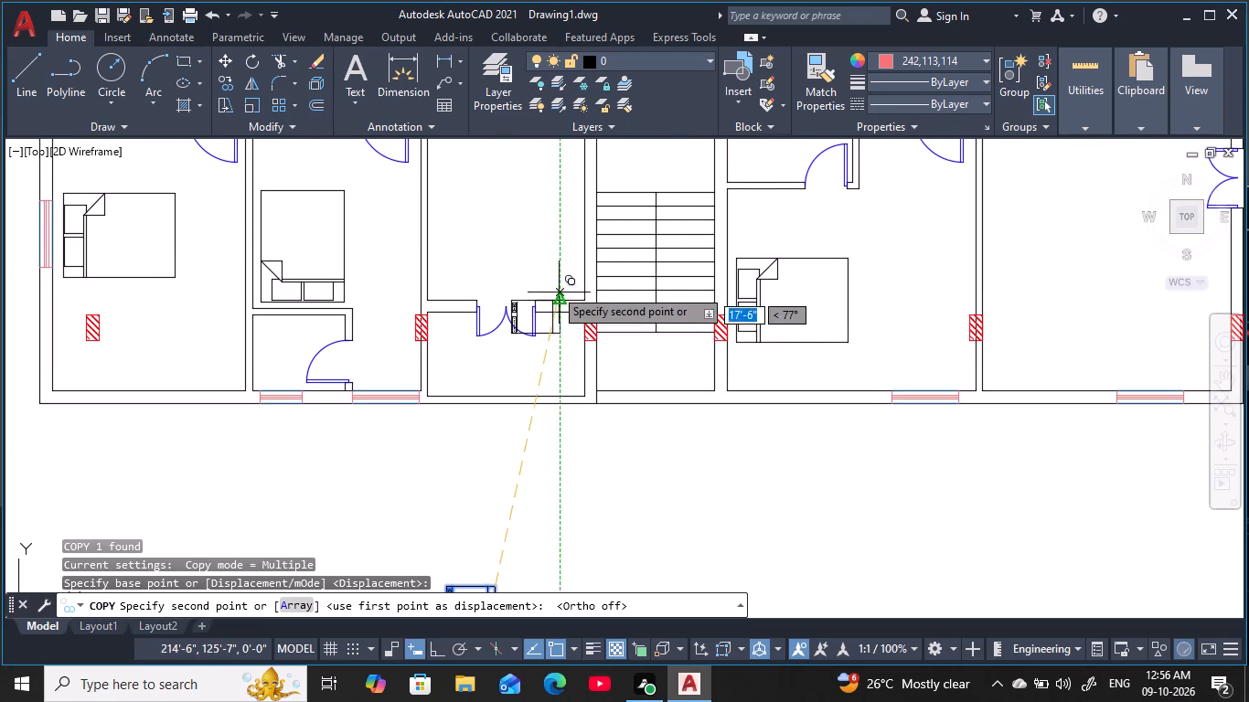
pyautogui.moveTo(547, 250); pyautogui.dragTo(513, 366, button='middle')
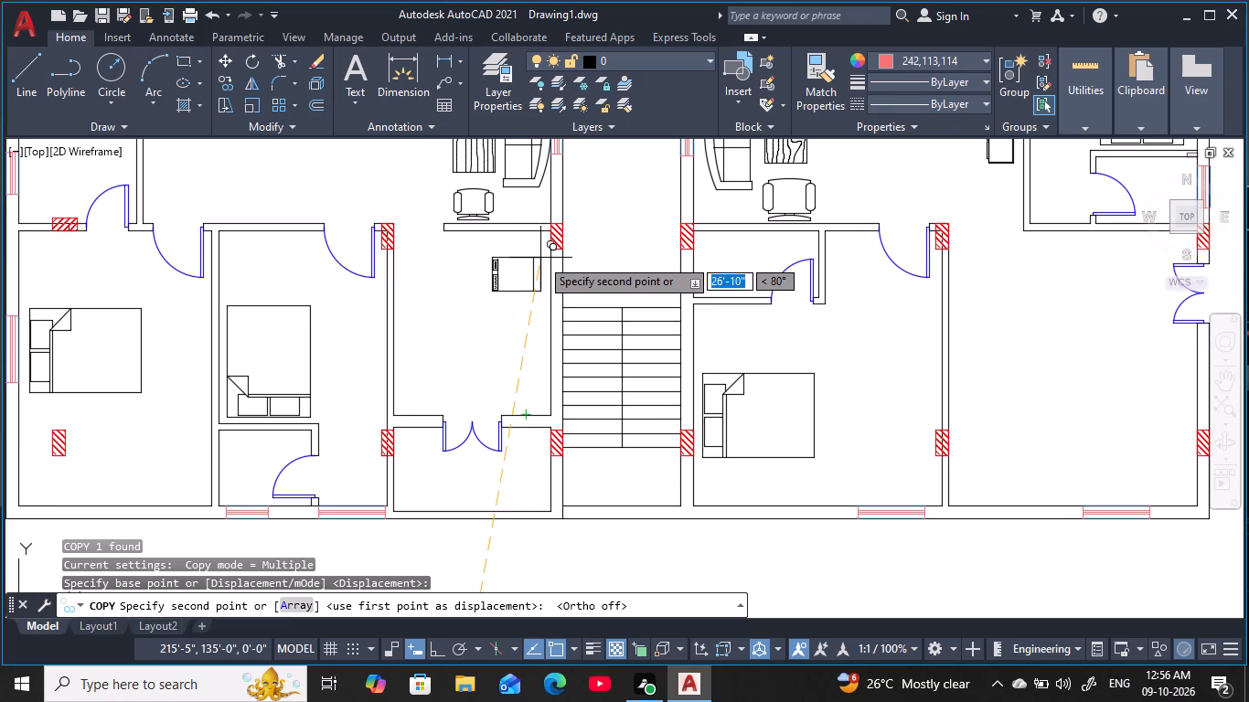
pyautogui.scroll(1, 540, 258)
pyautogui.moveTo(517, 238); pyautogui.dragTo(518, 240, button='middle')
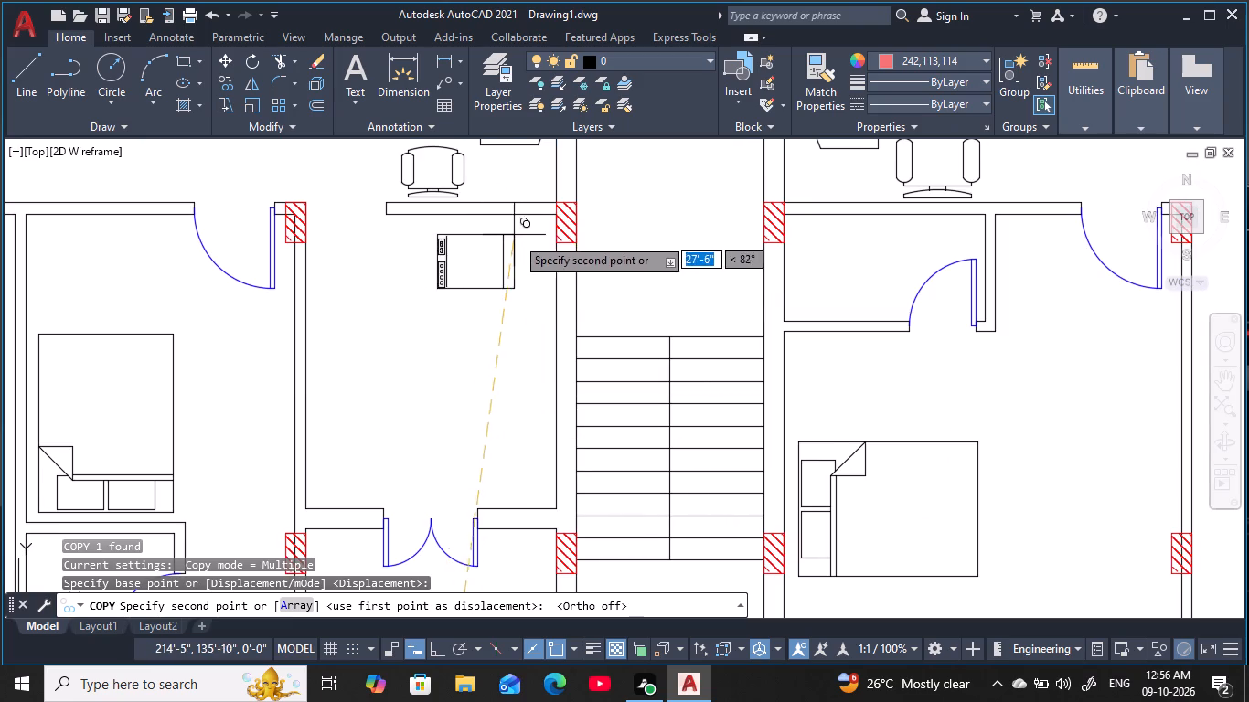
pyautogui.moveTo(518, 240); pyautogui.dragTo(473, 291, button='middle')
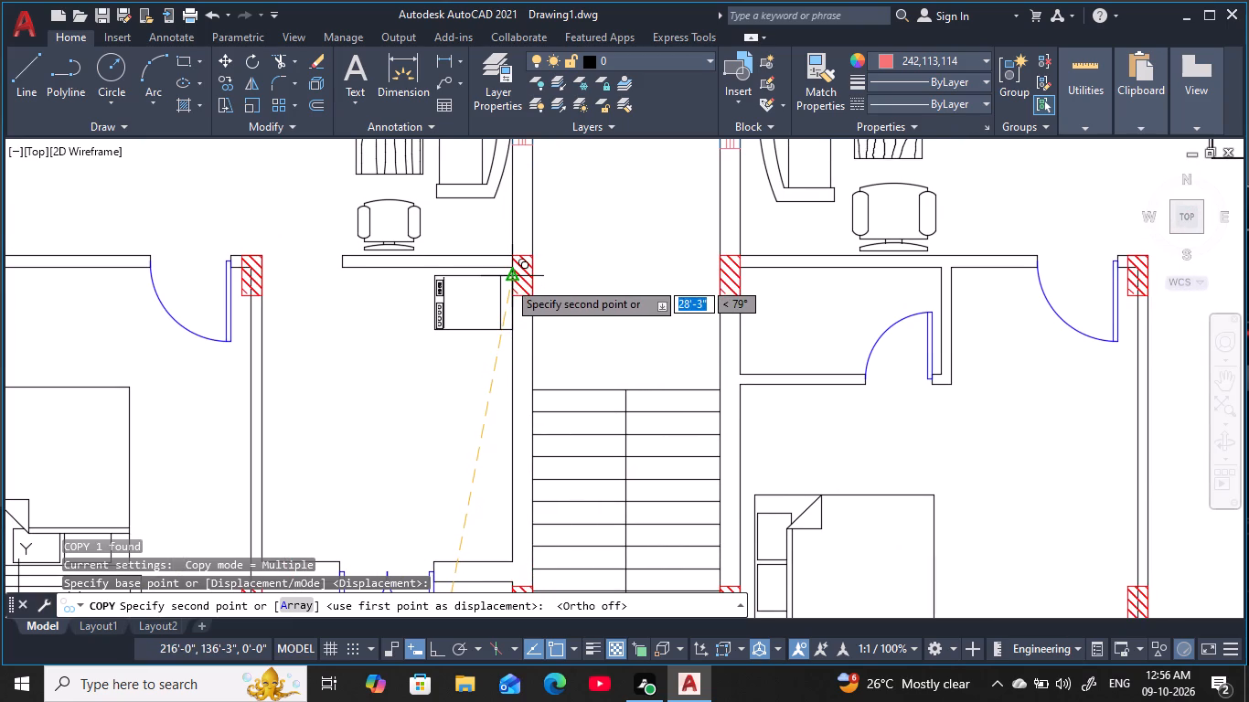
pyautogui.click(507, 281)
pyautogui.moveTo(439, 382); pyautogui.dragTo(442, 380, button='middle')
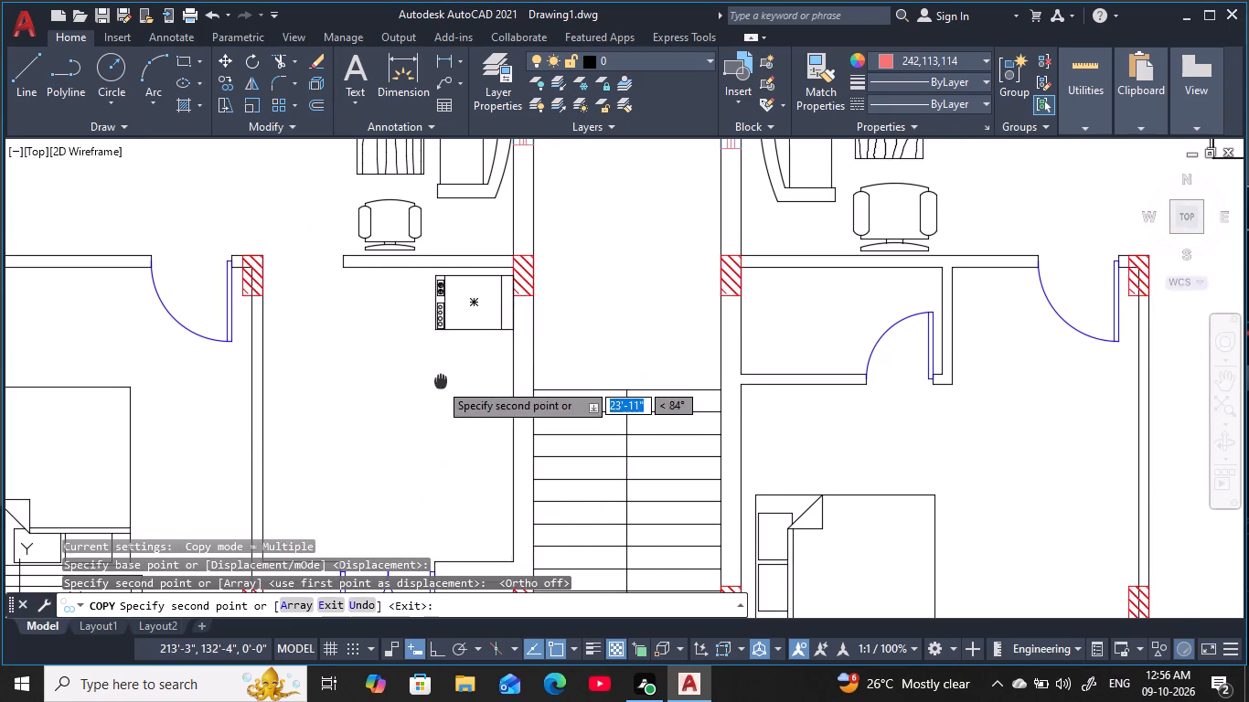
pyautogui.moveTo(442, 380); pyautogui.dragTo(492, 273, button='middle')
pyautogui.press('Escape')
pyautogui.press('Escape')
pyautogui.press('Escape')
pyautogui.press('Escape')
pyautogui.press('Escape')
pyautogui.press('Escape')
pyautogui.press('Escape')
pyautogui.press('Escape')
pyautogui.press('Escape')
pyautogui.press('Escape')
pyautogui.press('Escape')
pyautogui.press('Escape')
pyautogui.press('Escape')
pyautogui.press('Escape')
pyautogui.press('Escape')
pyautogui.press('Escape')
pyautogui.press('Escape')
pyautogui.press('Escape')
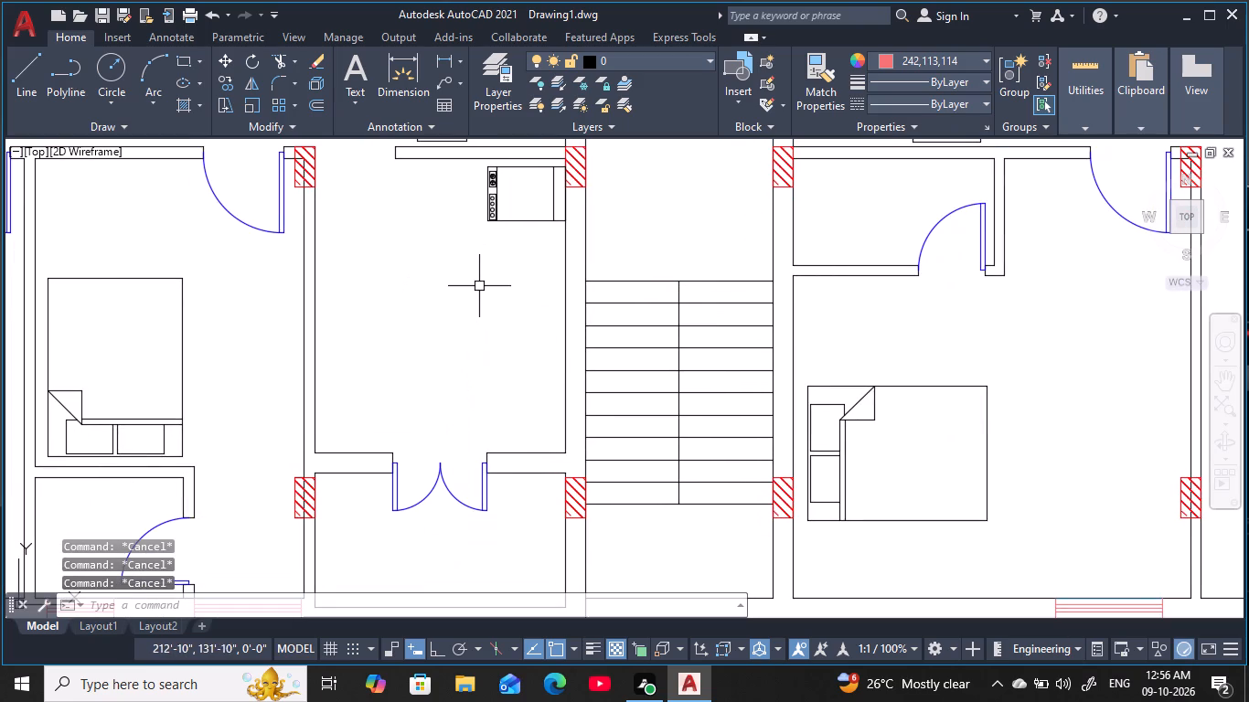
# Draw a vertical counter-edge line about 11' long along the appliance's front, from the north wall to the south wall's door-opening corner.
pyautogui.write('L')
pyautogui.press('space')
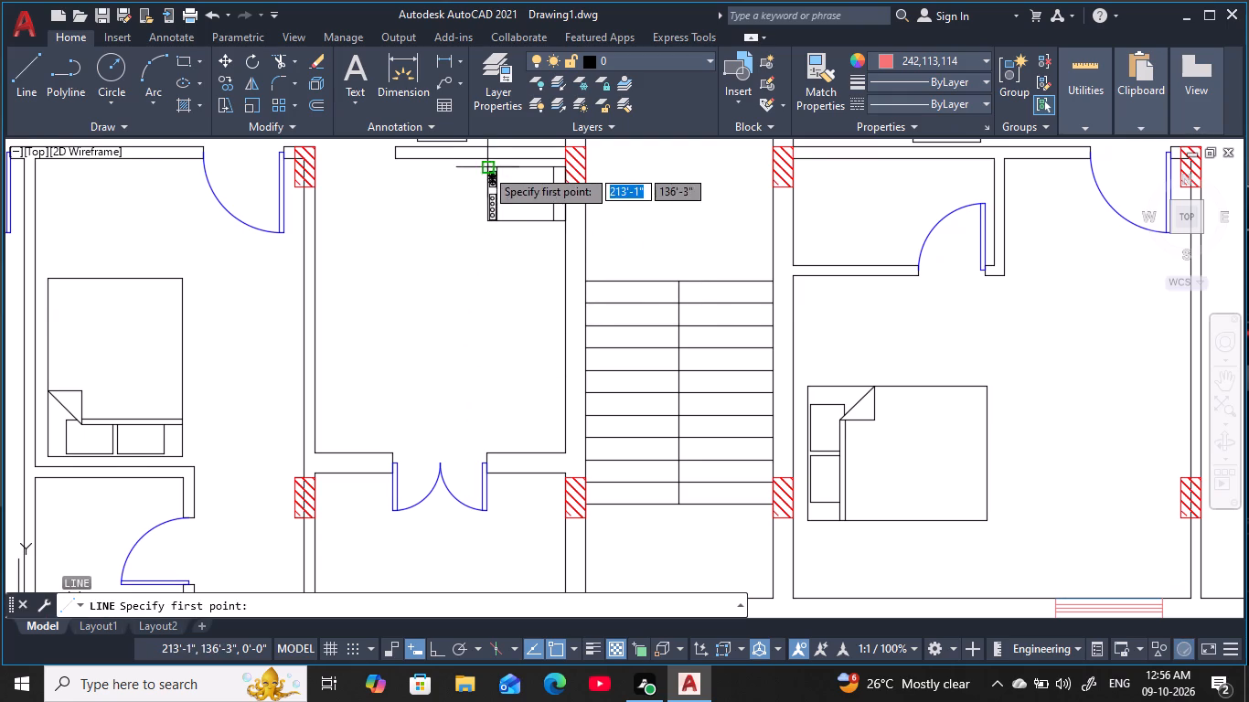
pyautogui.scroll(4, 488, 161)
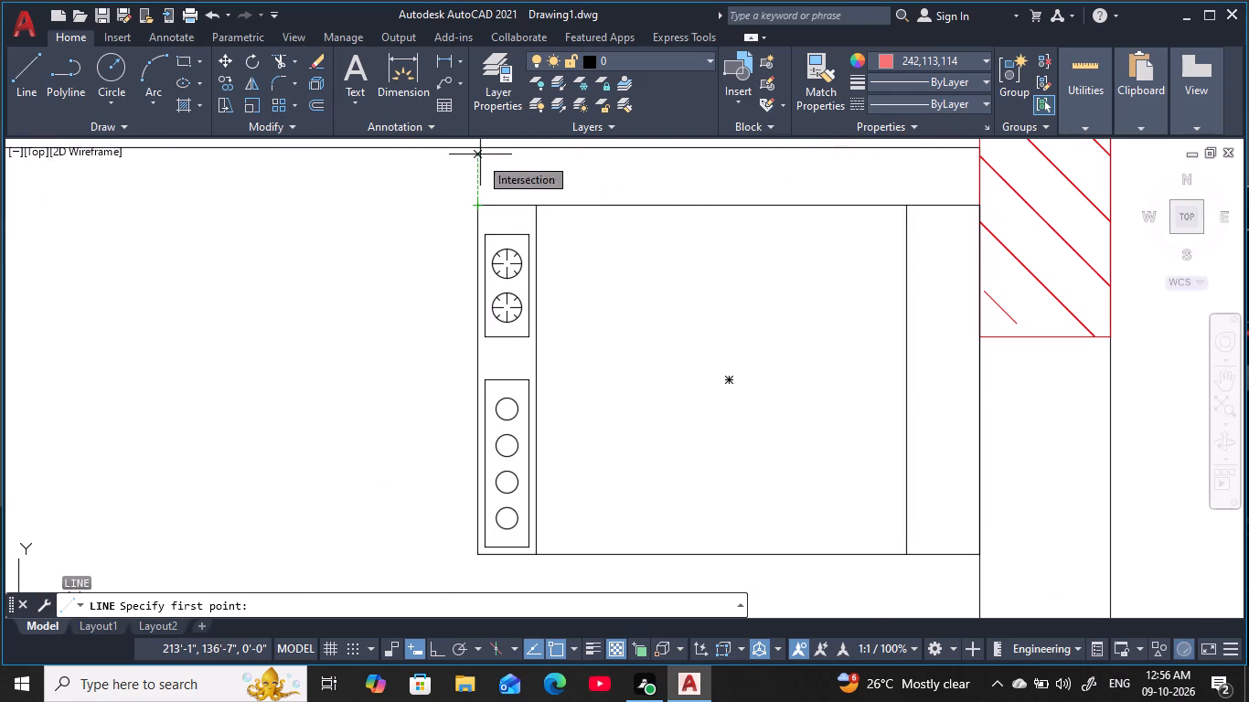
pyautogui.click(483, 151)
pyautogui.moveTo(465, 351); pyautogui.dragTo(490, 218, button='middle')
pyautogui.moveTo(497, 470); pyautogui.dragTo(517, 364, button='middle')
pyautogui.scroll(-3, 517, 364)
pyautogui.moveTo(544, 419); pyautogui.dragTo(547, 186, button='middle')
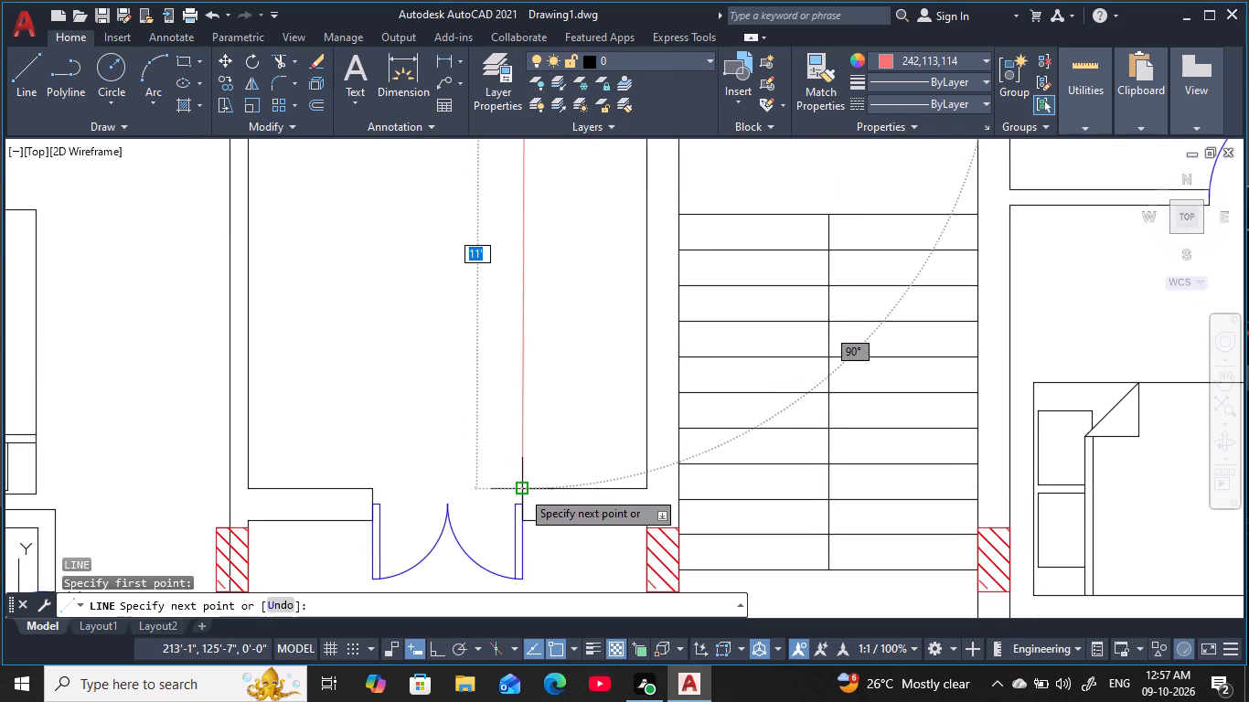
pyautogui.click(522, 490)
pyautogui.moveTo(575, 346); pyautogui.dragTo(539, 401, button='middle')
pyautogui.press('Escape')
pyautogui.press('Escape')
pyautogui.press('Escape')
pyautogui.moveTo(530, 307); pyautogui.dragTo(534, 309, button='middle')
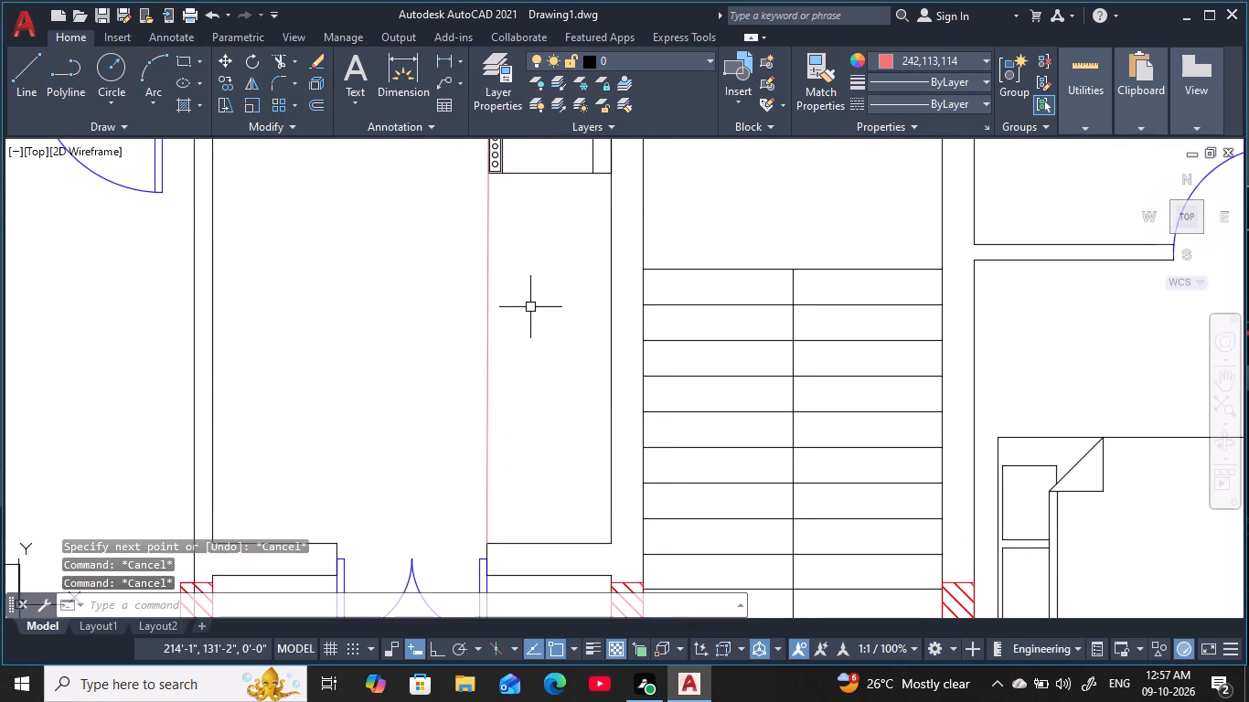
pyautogui.moveTo(534, 309); pyautogui.dragTo(534, 457, button='middle')
pyautogui.press('Escape')
pyautogui.scroll(-2, 533, 422)
pyautogui.press('Escape')
pyautogui.moveTo(537, 414); pyautogui.dragTo(550, 378, button='middle')
pyautogui.press('Escape')
pyautogui.scroll(1, 550, 378)
pyautogui.press('Escape')
pyautogui.press('Escape')
pyautogui.press('Escape')
pyautogui.press('Escape')
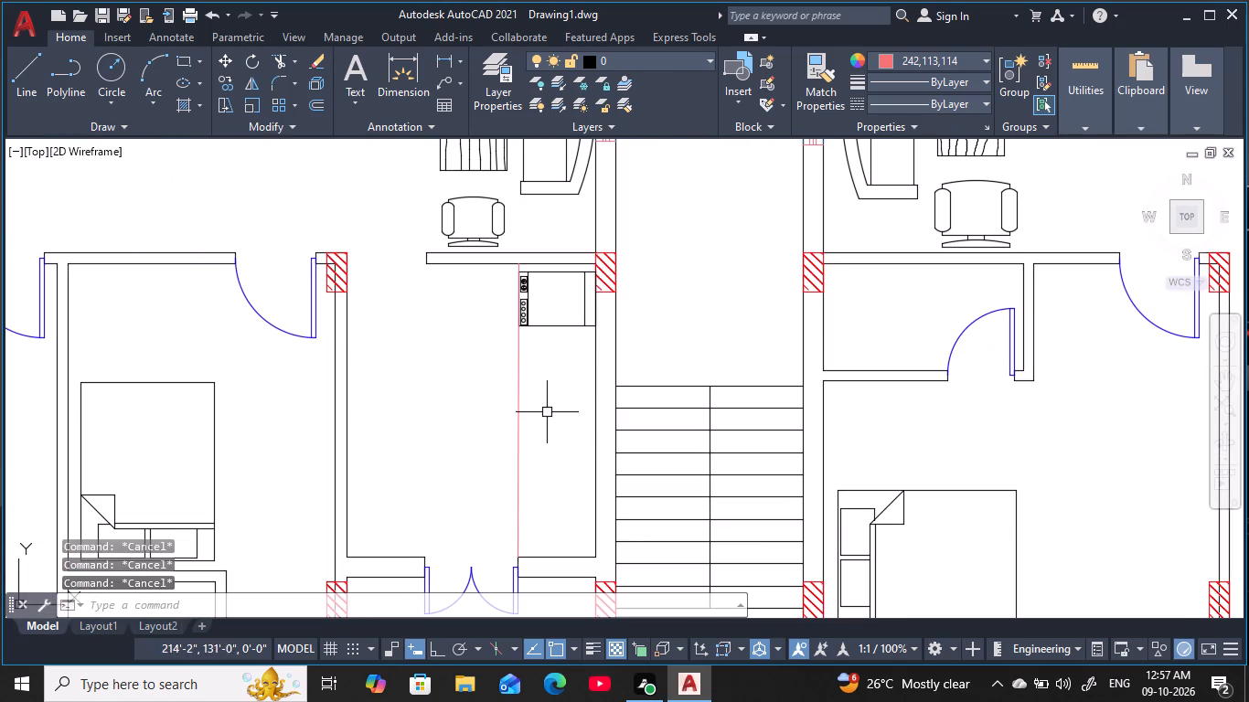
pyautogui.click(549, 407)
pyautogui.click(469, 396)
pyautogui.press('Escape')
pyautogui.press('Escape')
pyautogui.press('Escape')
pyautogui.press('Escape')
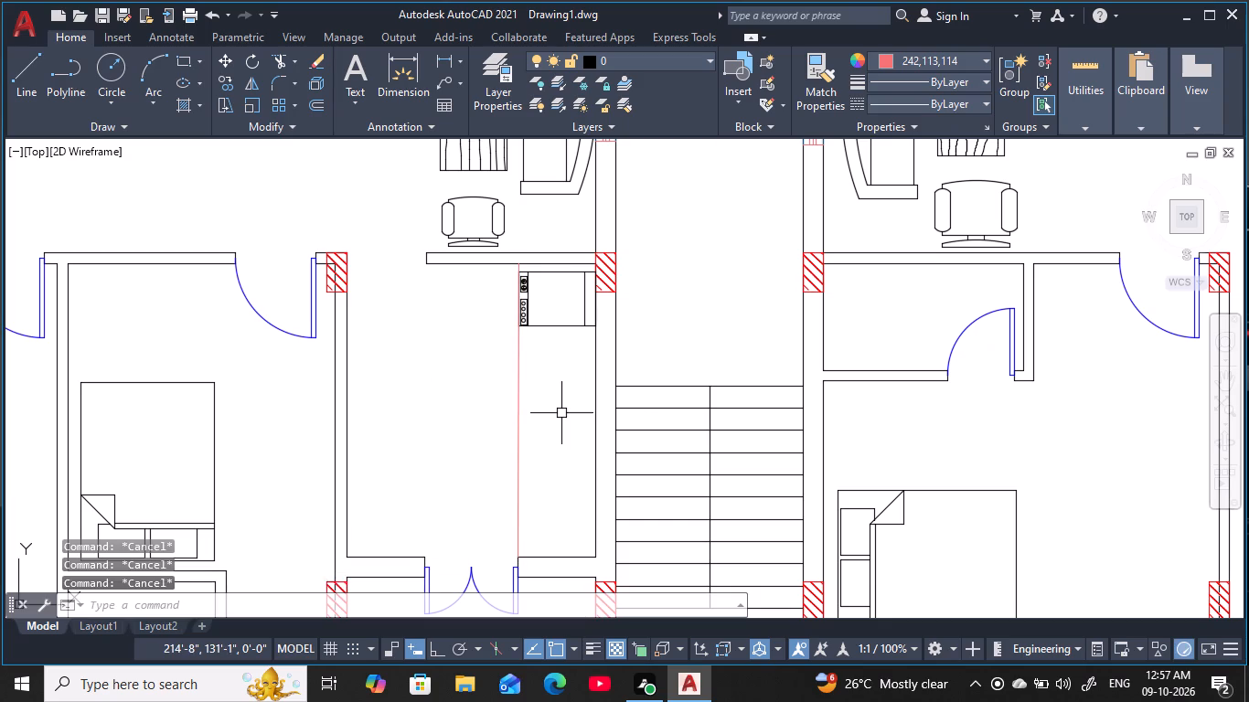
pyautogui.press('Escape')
# Match the new counter-edge line's properties to the east wall line of the same room.
pyautogui.press('m')
pyautogui.press('a')
pyautogui.press('space')
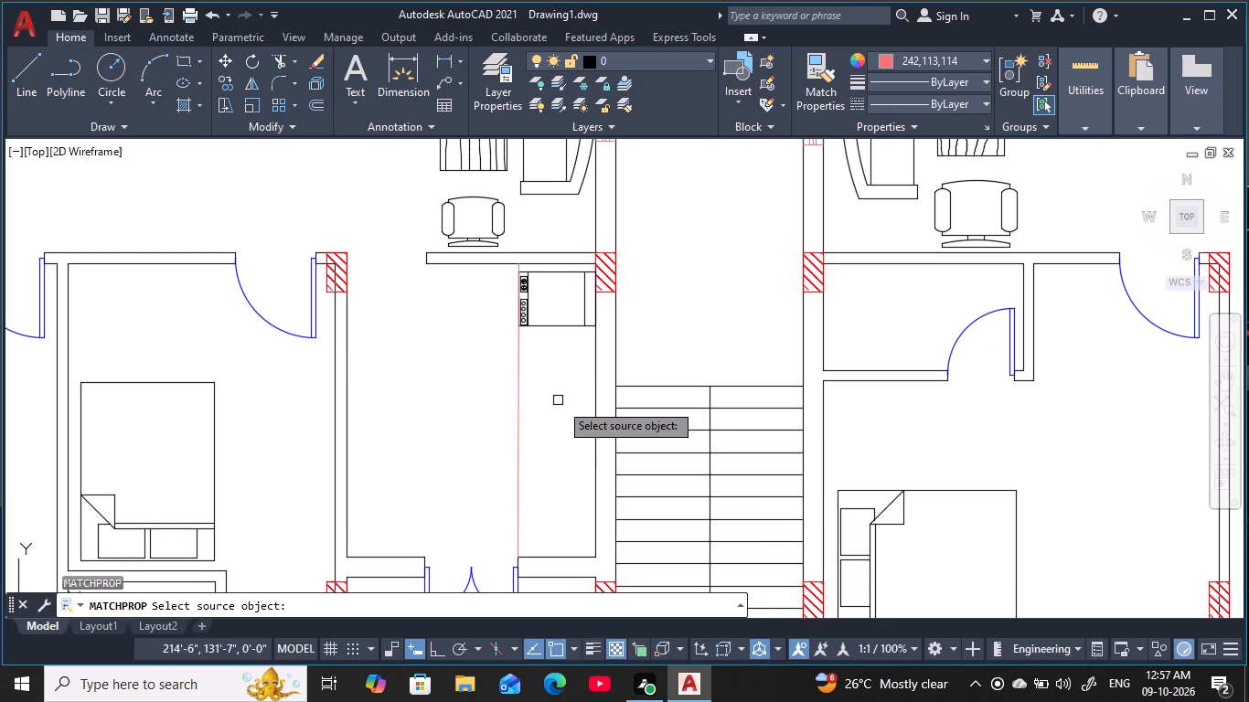
pyautogui.click(595, 411)
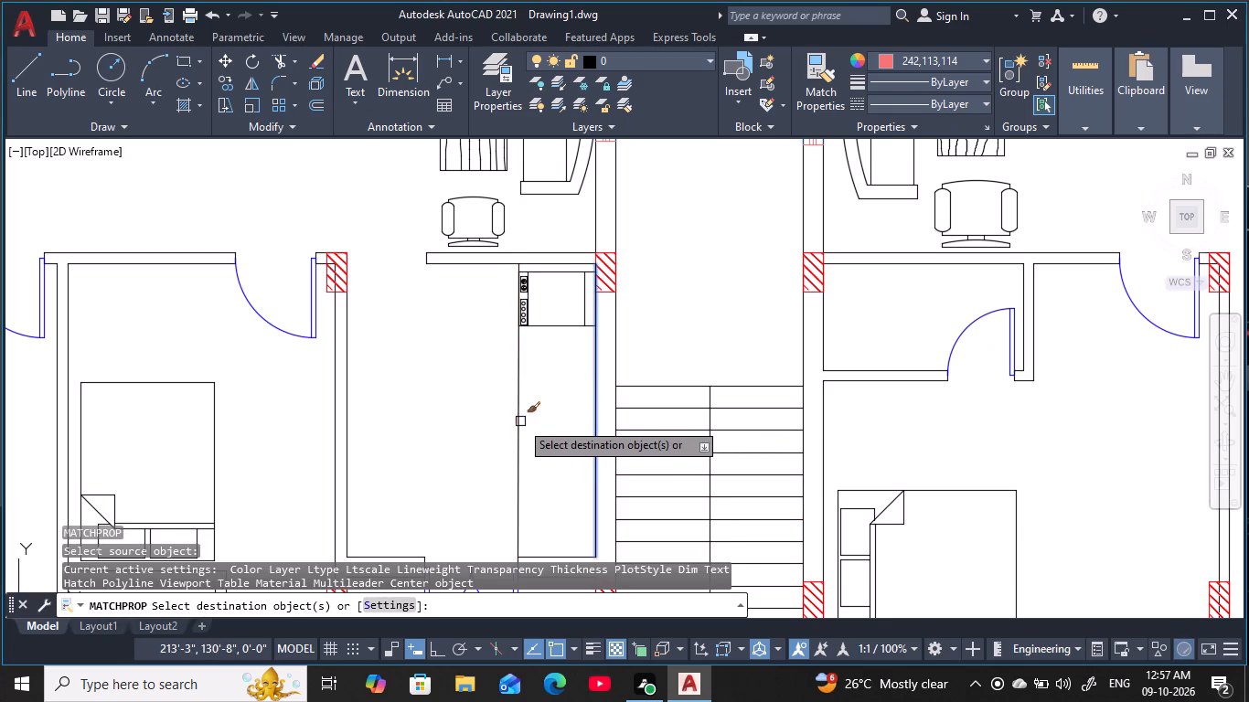
pyautogui.click(520, 421)
# Set the current drawing colour to black (0,0,0).
pyautogui.click(974, 58)
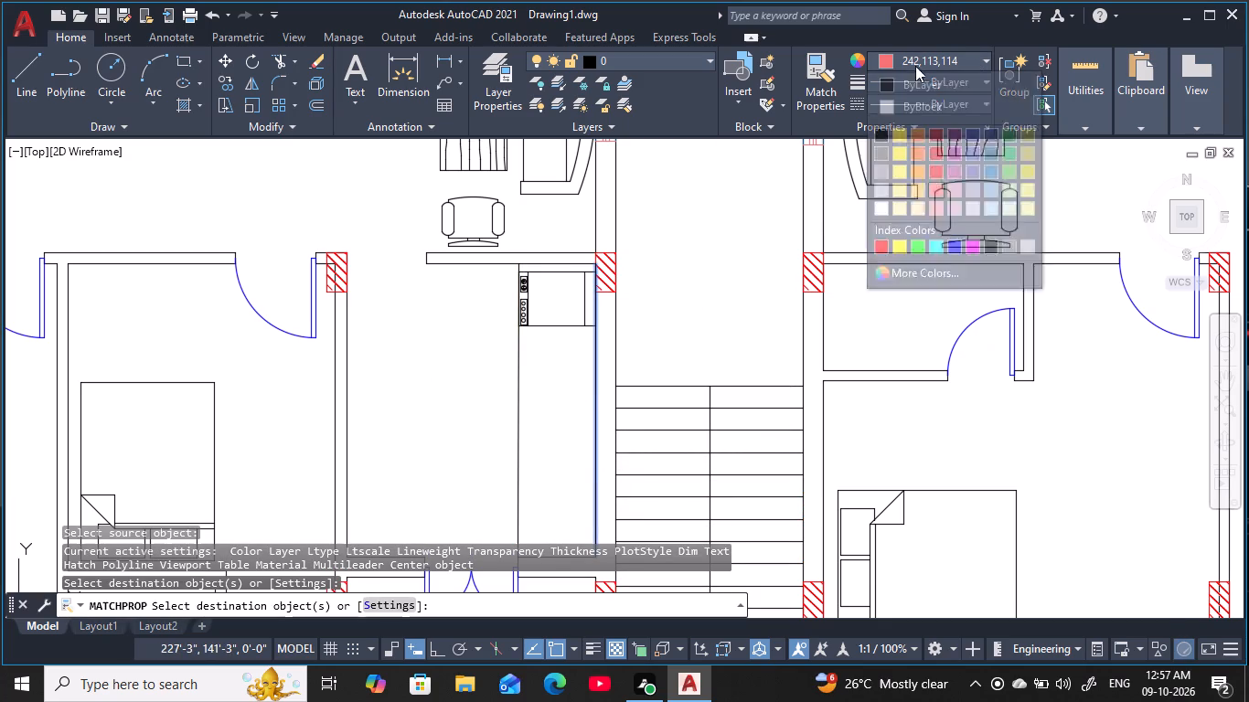
pyautogui.click(882, 133)
pyautogui.press('Escape')
pyautogui.press('Escape')
pyautogui.press('Escape')
pyautogui.moveTo(560, 335); pyautogui.dragTo(640, 226, button='middle')
pyautogui.press('Escape')
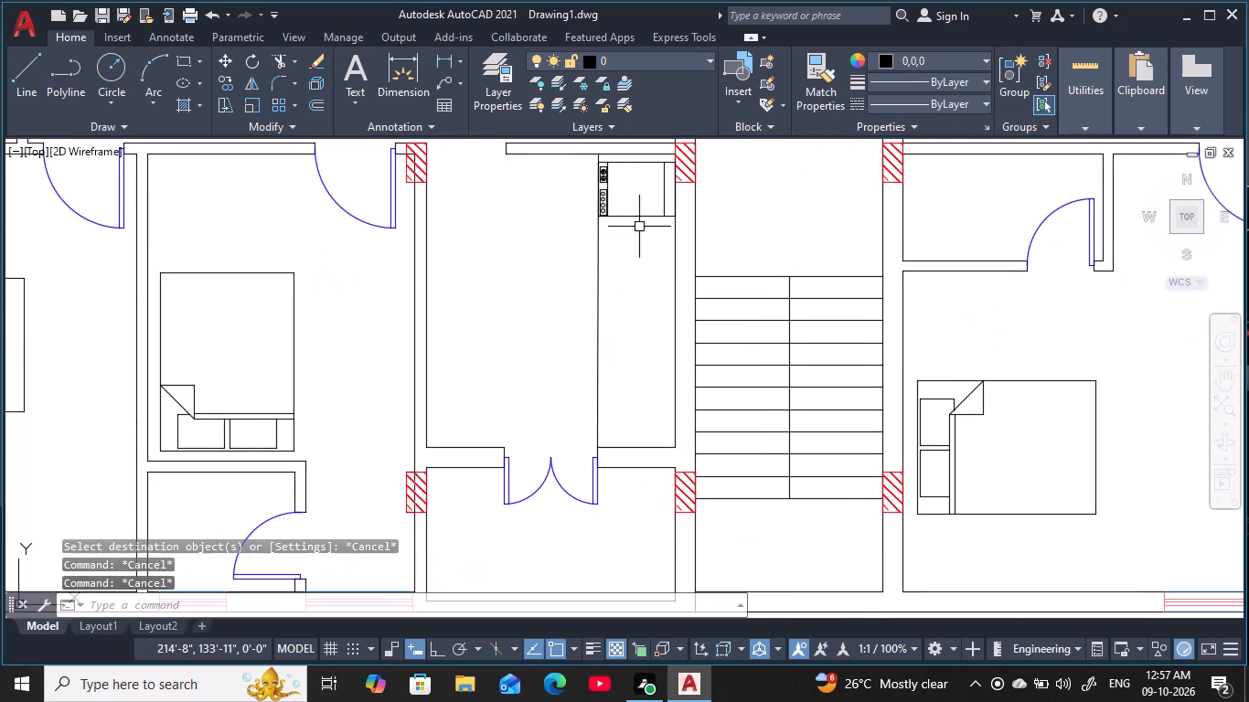
pyautogui.press('Escape')
pyautogui.press('Escape')
pyautogui.press('Escape')
pyautogui.press('Escape')
pyautogui.press('Escape')
pyautogui.press('Escape')
pyautogui.press('Escape')
pyautogui.press('Escape')
pyautogui.press('Escape')
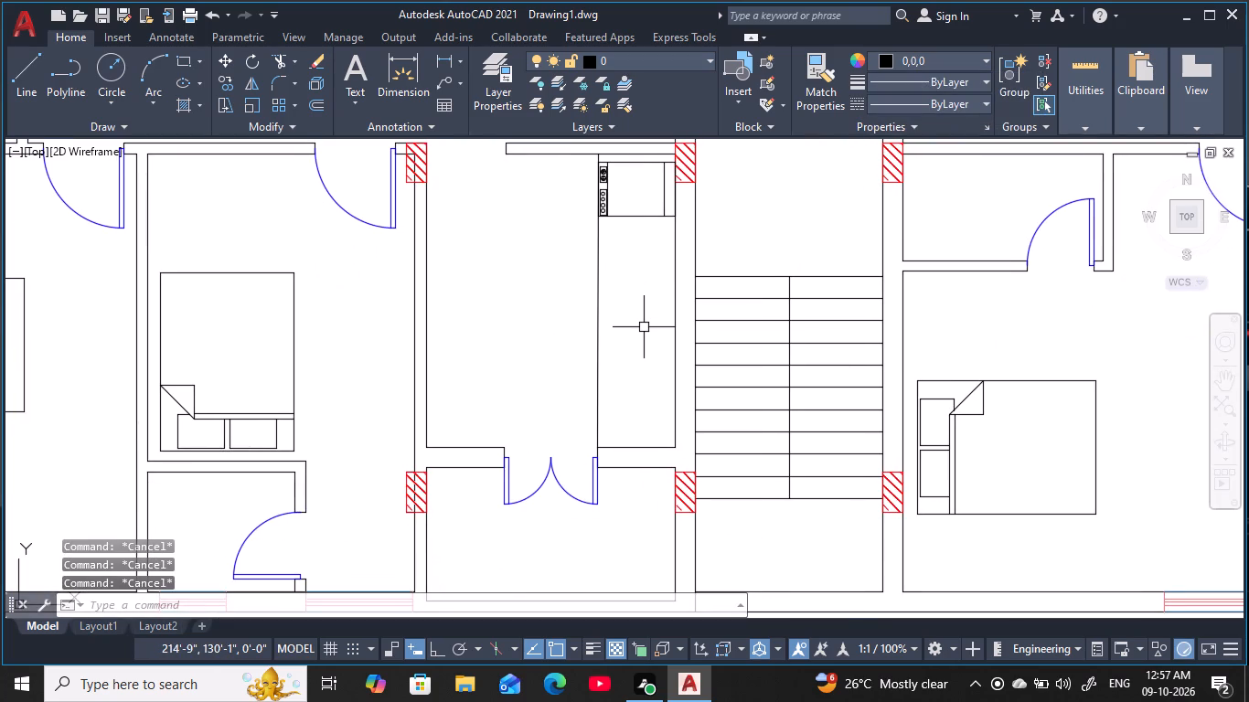
# Measure the counter's depth between the kitchen's east wall and the counter-edge line.
pyautogui.press('d')
pyautogui.write('LI')
pyautogui.press('space')
pyautogui.scroll(2, 646, 324)
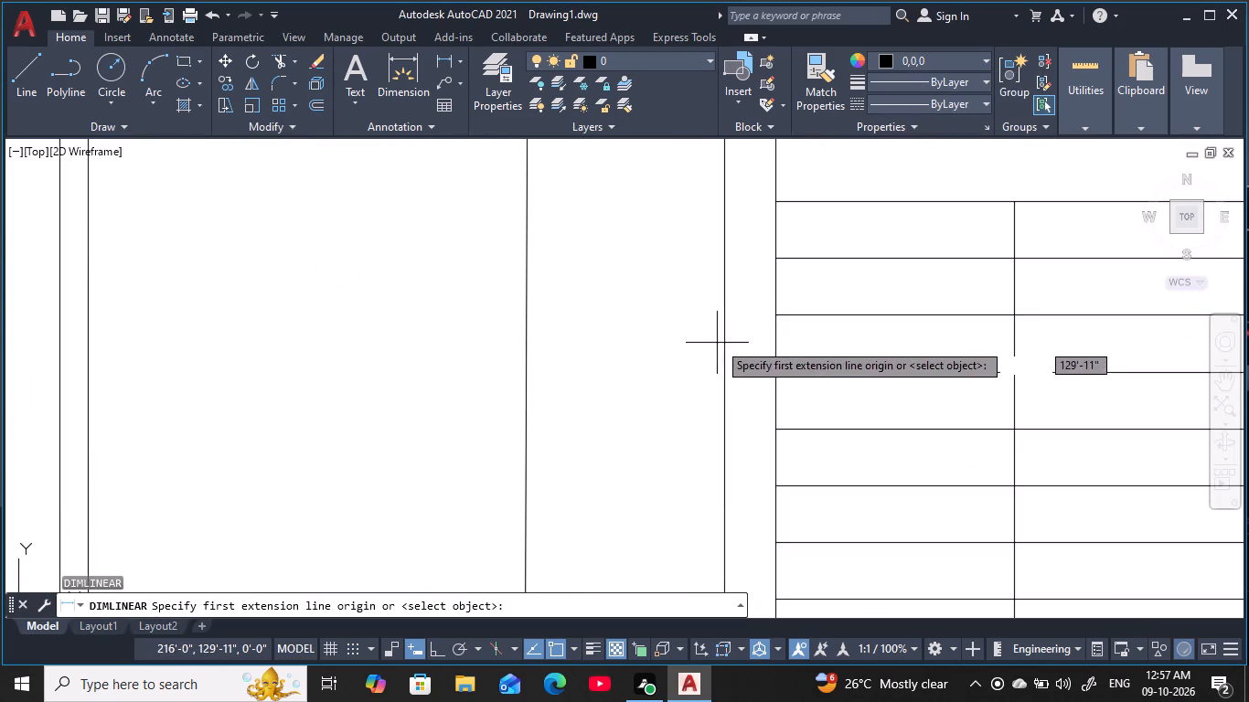
pyautogui.click(721, 341)
pyautogui.click(532, 325)
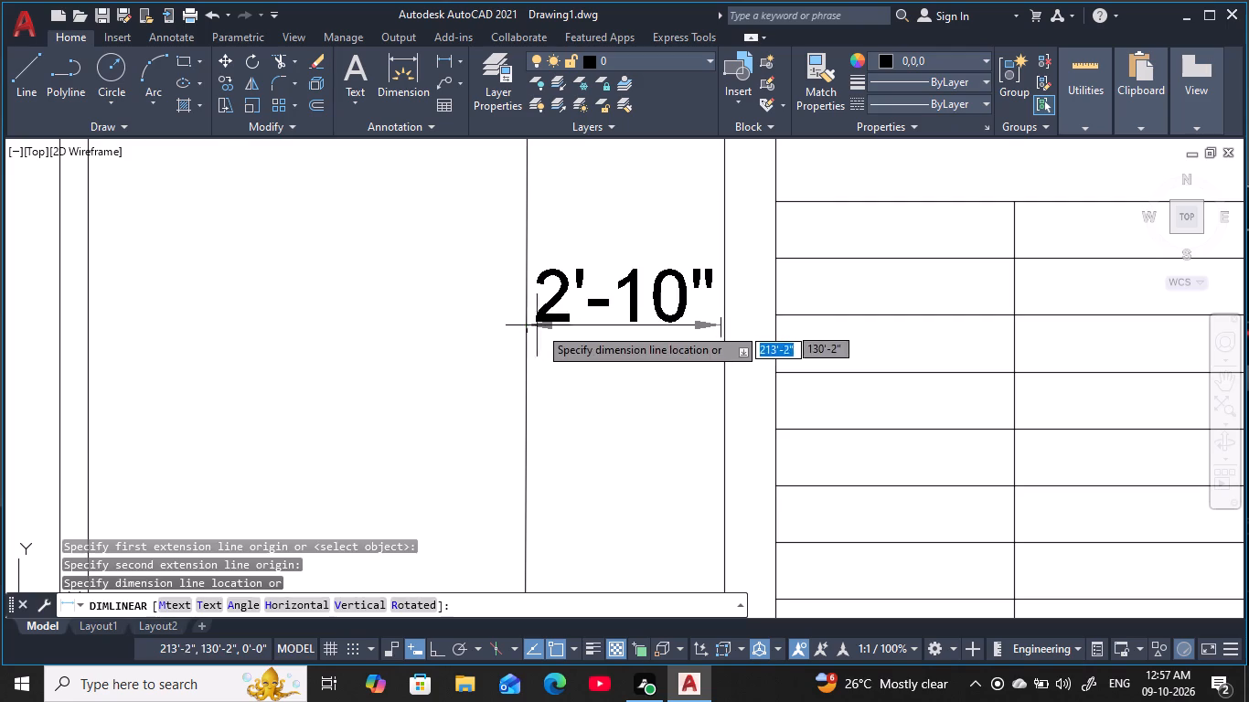
pyautogui.scroll(-3, 600, 346)
pyautogui.moveTo(607, 347); pyautogui.dragTo(630, 319, button='middle')
pyautogui.press('Escape')
pyautogui.press('Escape')
pyautogui.press('Escape')
pyautogui.press('Escape')
pyautogui.press('Escape')
pyautogui.press('Escape')
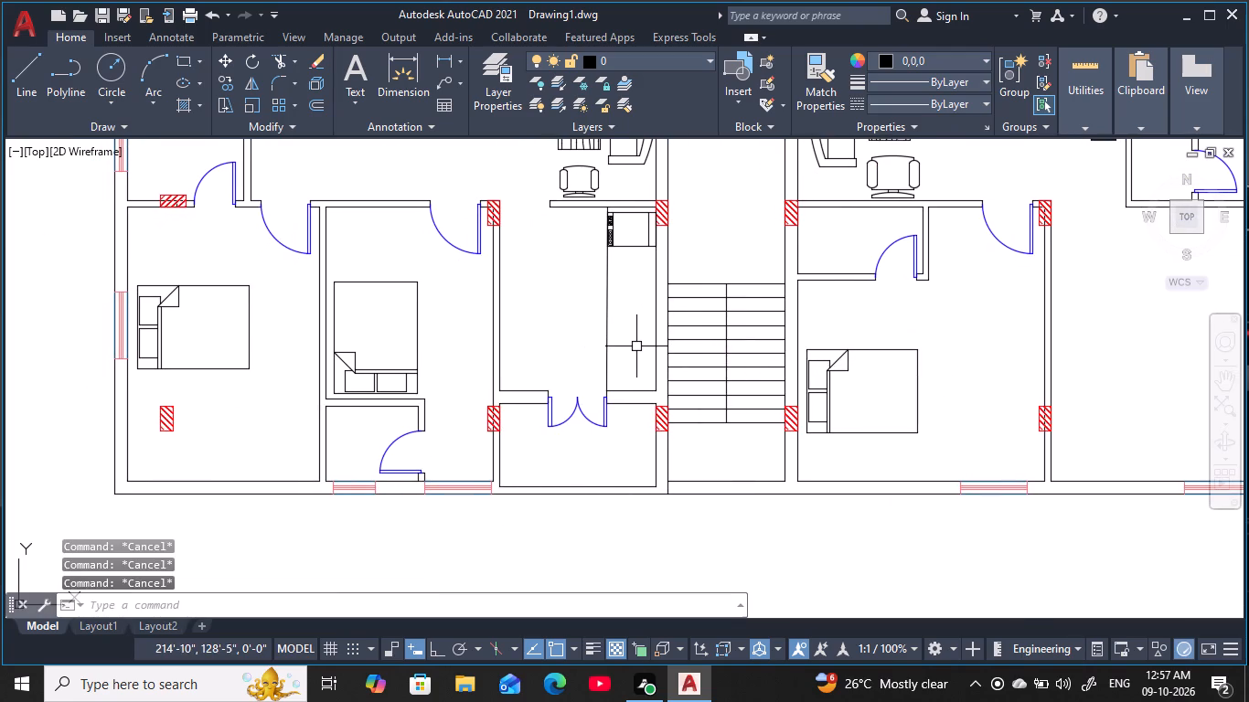
pyautogui.press('Escape')
pyautogui.press('Escape')
pyautogui.press('Escape')
pyautogui.press('Escape')
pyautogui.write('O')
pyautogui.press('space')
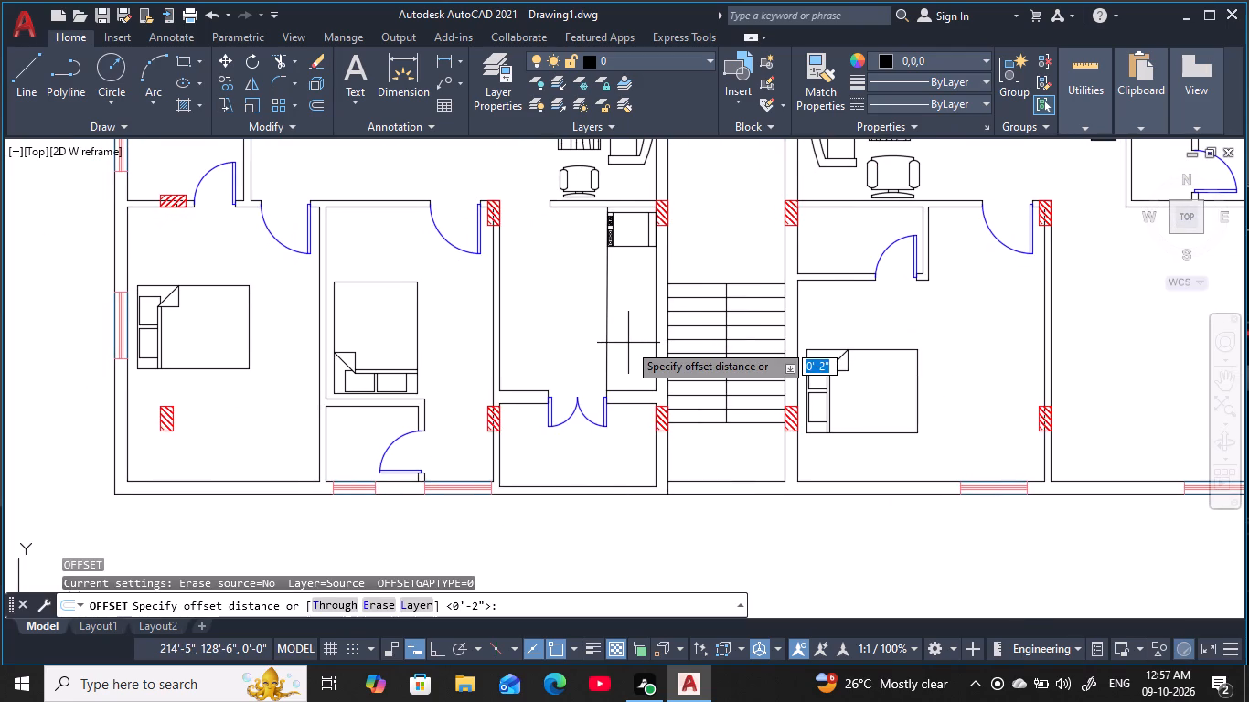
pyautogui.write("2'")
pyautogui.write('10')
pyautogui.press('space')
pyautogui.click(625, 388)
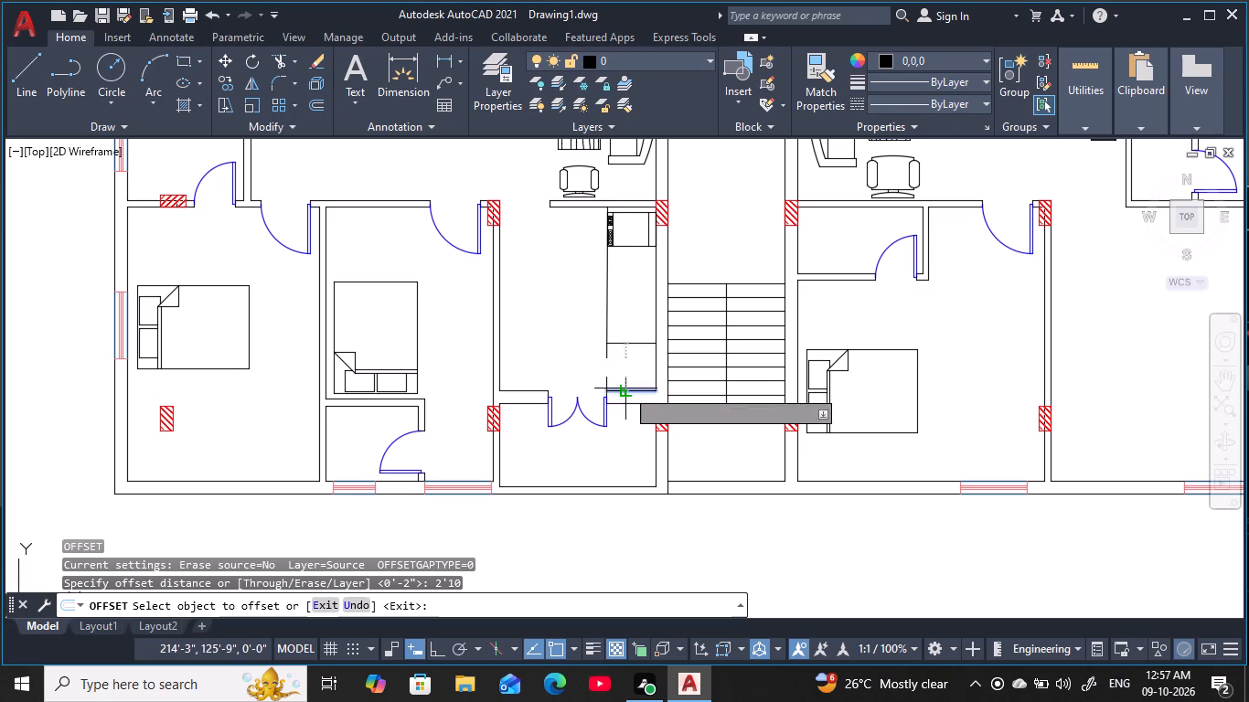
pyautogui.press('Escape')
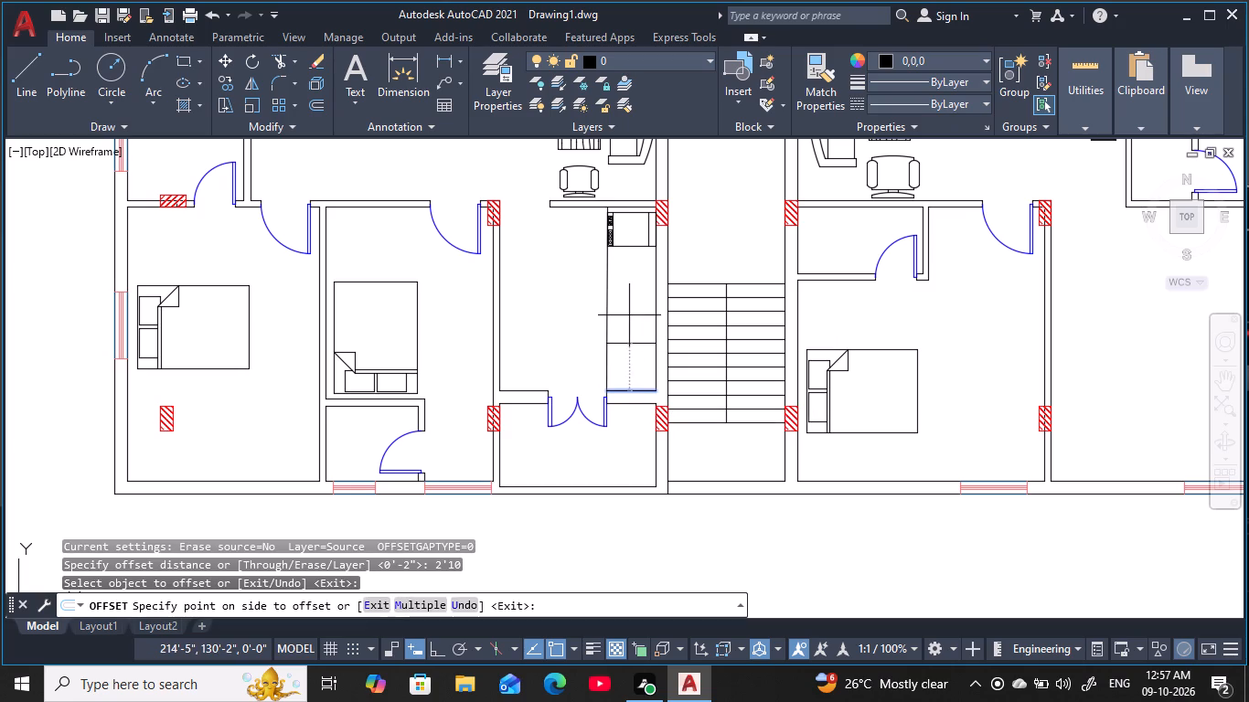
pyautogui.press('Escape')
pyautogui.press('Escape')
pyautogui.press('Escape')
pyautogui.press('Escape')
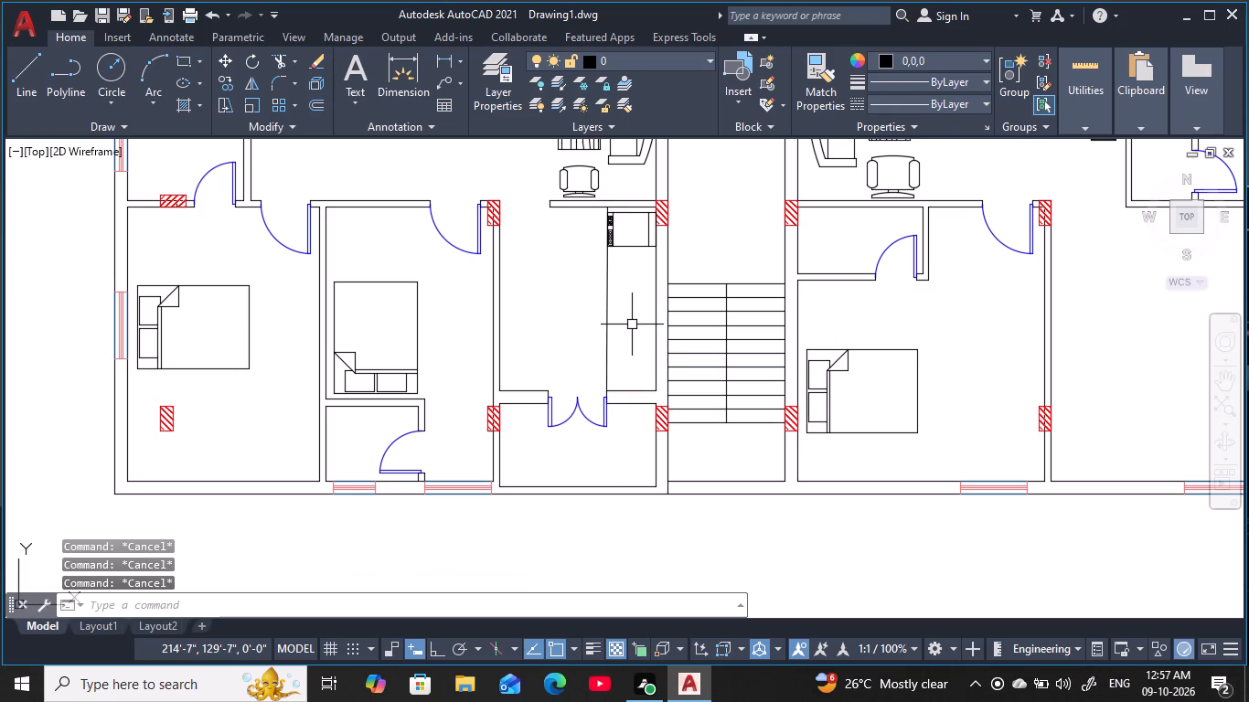
# Measure the counter's depth again near its south end, from the east wall to the counter-edge line.
pyautogui.press('d')
pyautogui.write('LI')
pyautogui.press('space')
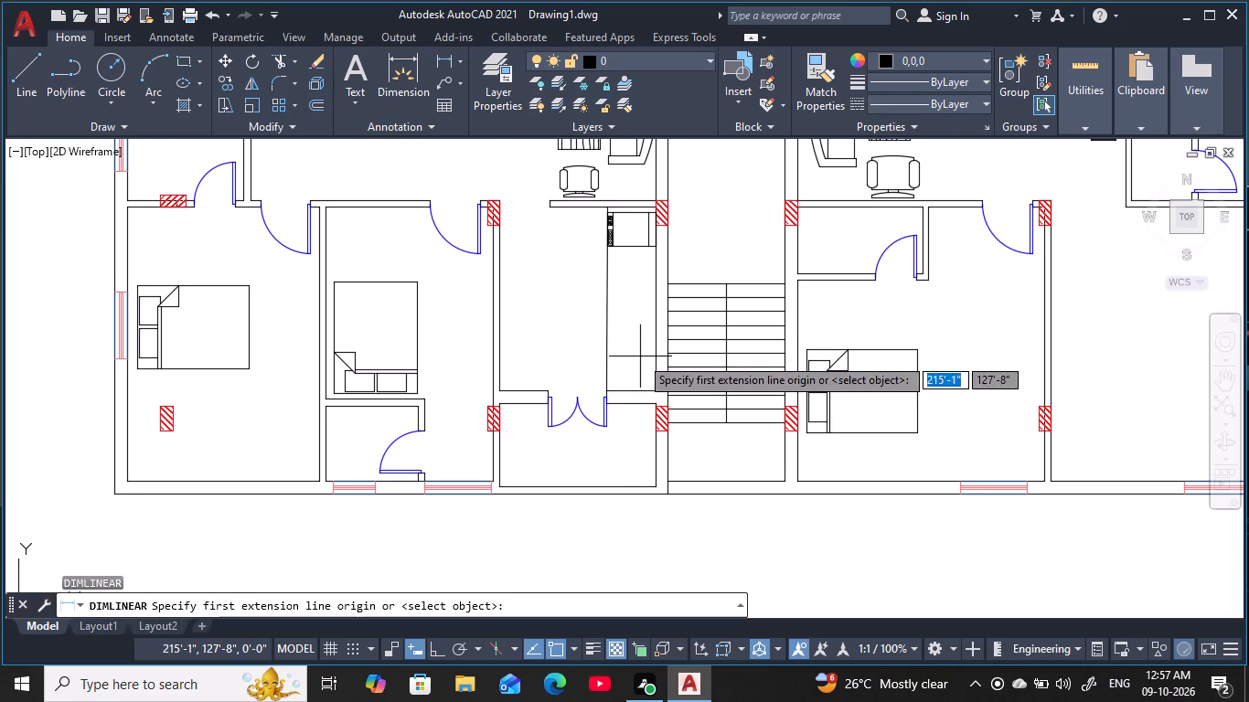
pyautogui.click(654, 359)
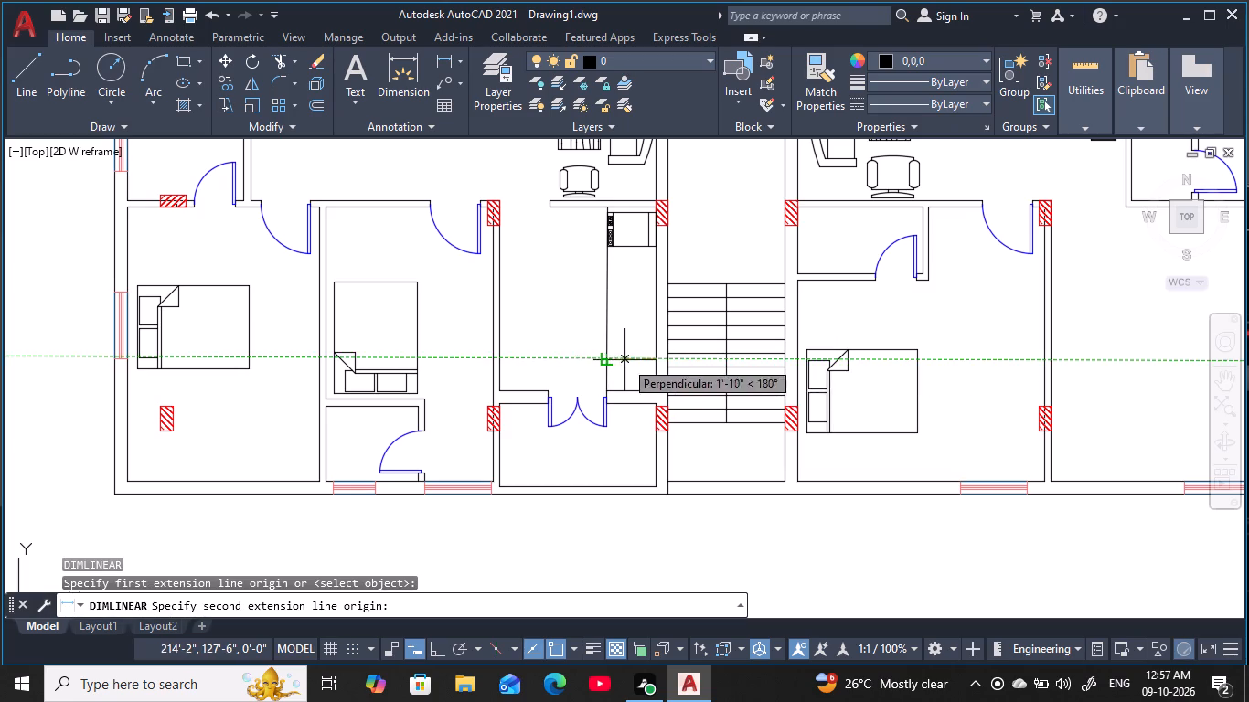
pyautogui.click(608, 356)
pyautogui.scroll(1, 649, 357)
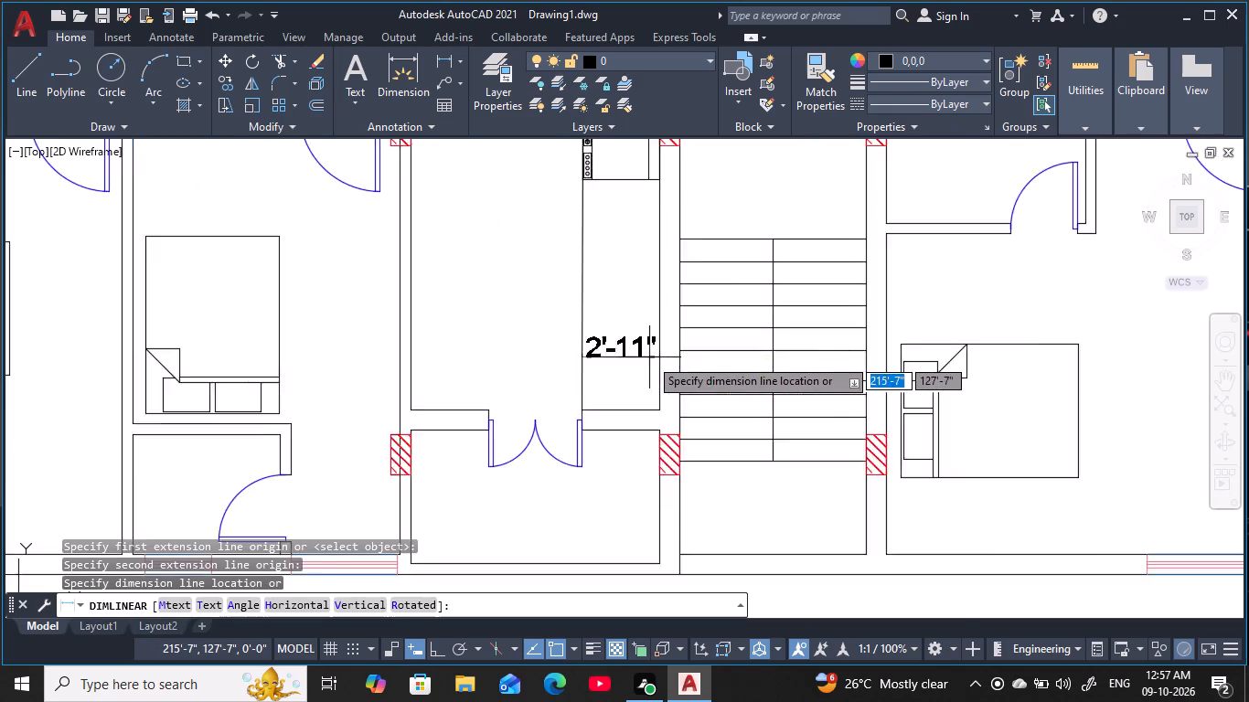
pyautogui.scroll(4, 649, 357)
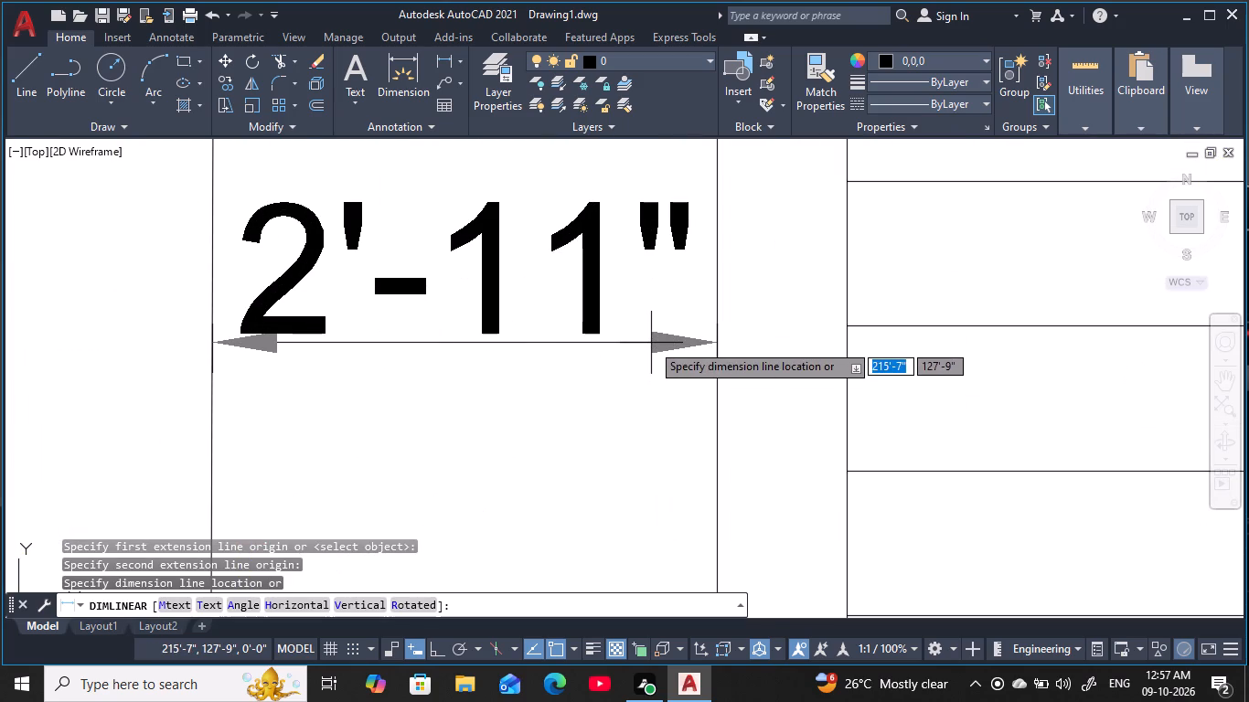
pyautogui.press('Escape')
pyautogui.scroll(-3, 651, 343)
pyautogui.moveTo(652, 344); pyautogui.dragTo(673, 333, button='middle')
pyautogui.press('Escape')
pyautogui.press('Escape')
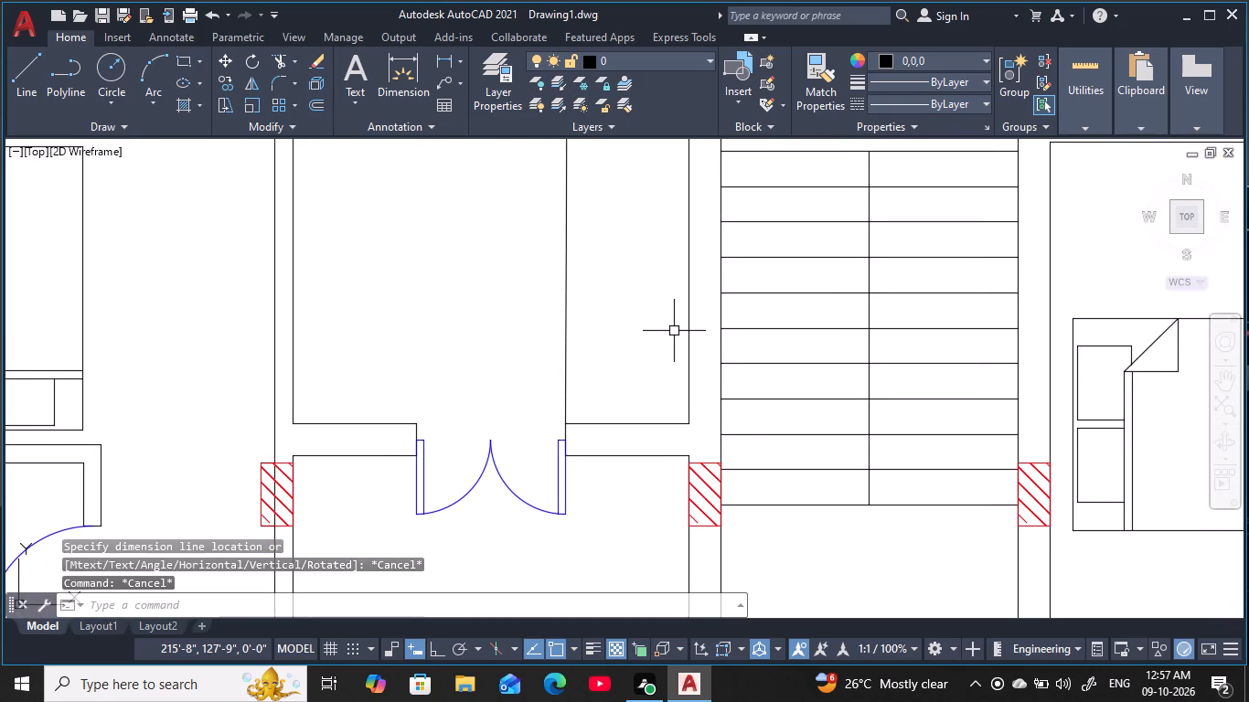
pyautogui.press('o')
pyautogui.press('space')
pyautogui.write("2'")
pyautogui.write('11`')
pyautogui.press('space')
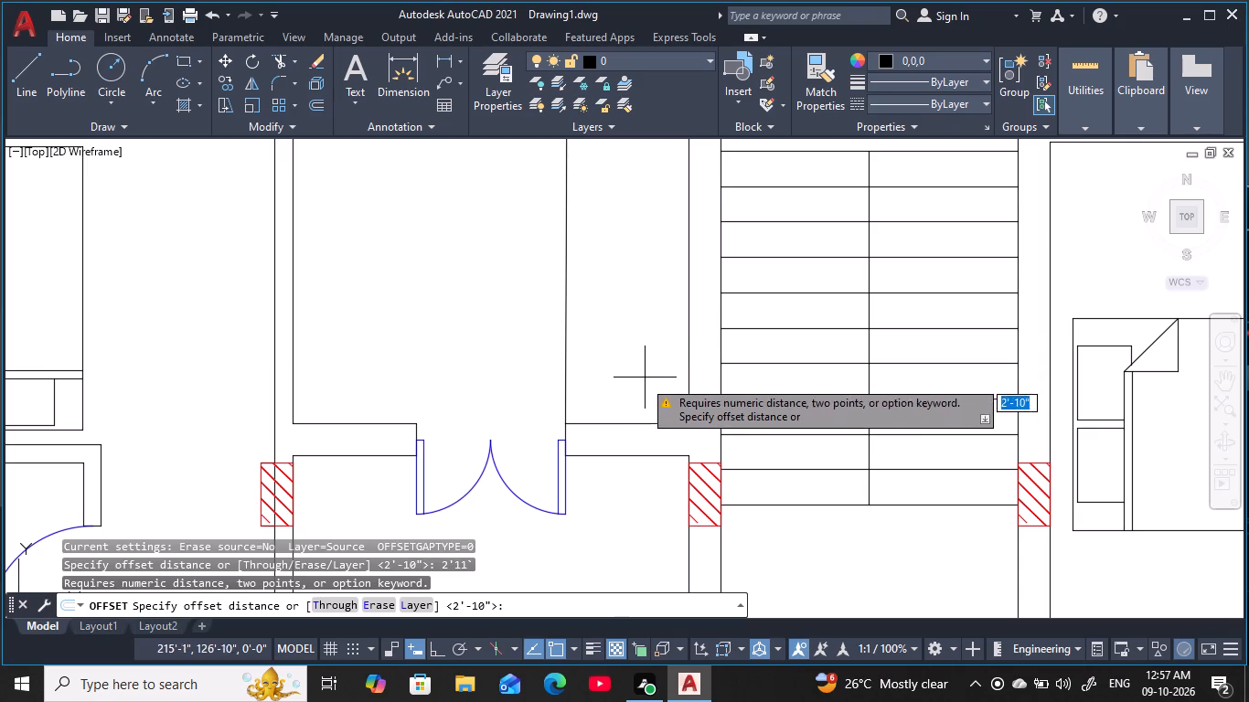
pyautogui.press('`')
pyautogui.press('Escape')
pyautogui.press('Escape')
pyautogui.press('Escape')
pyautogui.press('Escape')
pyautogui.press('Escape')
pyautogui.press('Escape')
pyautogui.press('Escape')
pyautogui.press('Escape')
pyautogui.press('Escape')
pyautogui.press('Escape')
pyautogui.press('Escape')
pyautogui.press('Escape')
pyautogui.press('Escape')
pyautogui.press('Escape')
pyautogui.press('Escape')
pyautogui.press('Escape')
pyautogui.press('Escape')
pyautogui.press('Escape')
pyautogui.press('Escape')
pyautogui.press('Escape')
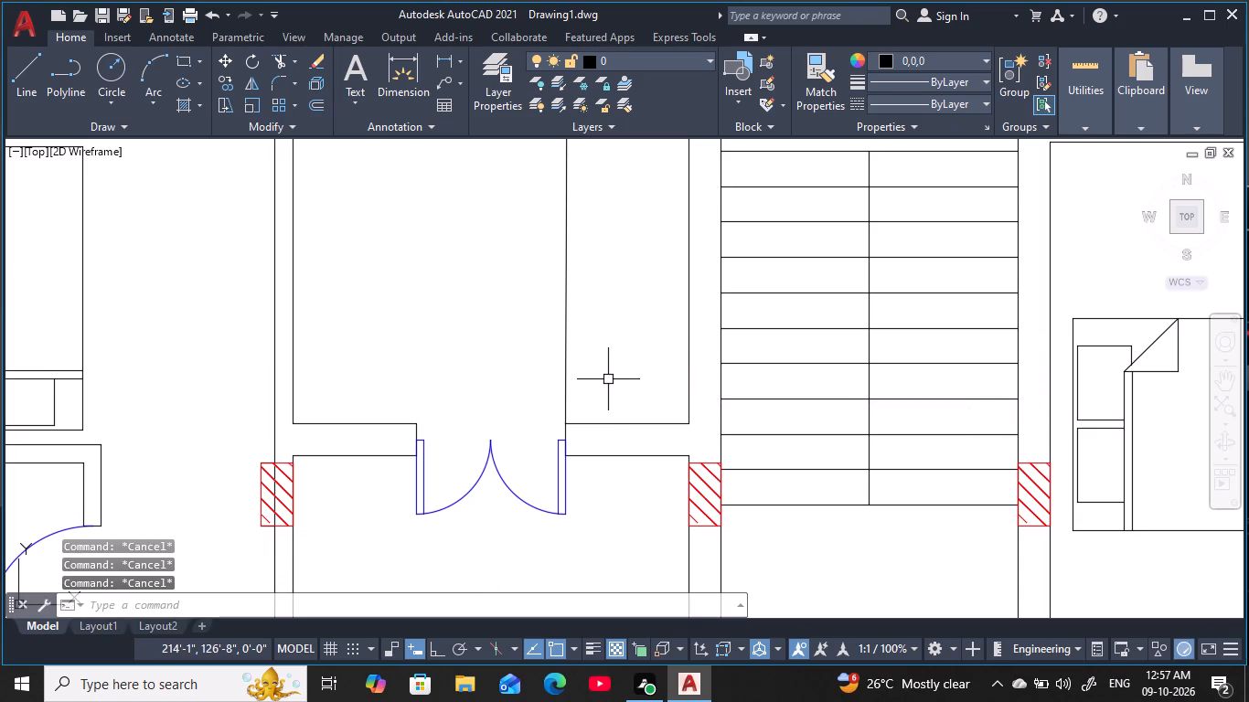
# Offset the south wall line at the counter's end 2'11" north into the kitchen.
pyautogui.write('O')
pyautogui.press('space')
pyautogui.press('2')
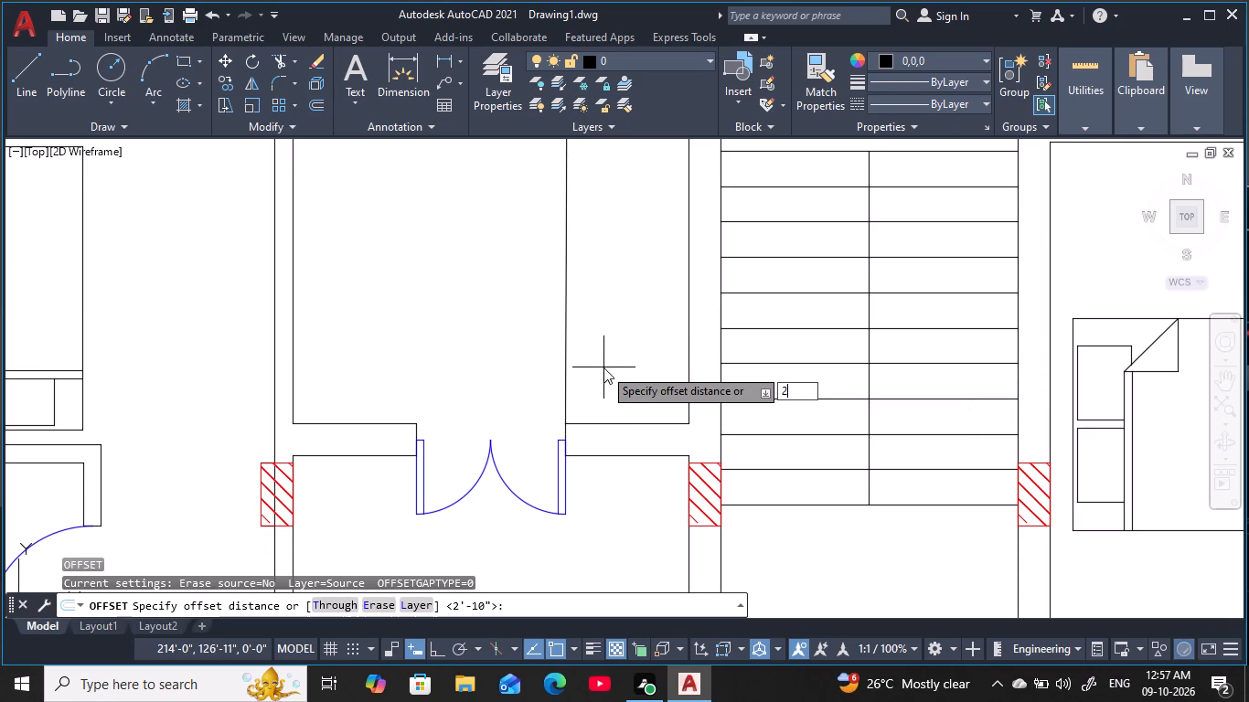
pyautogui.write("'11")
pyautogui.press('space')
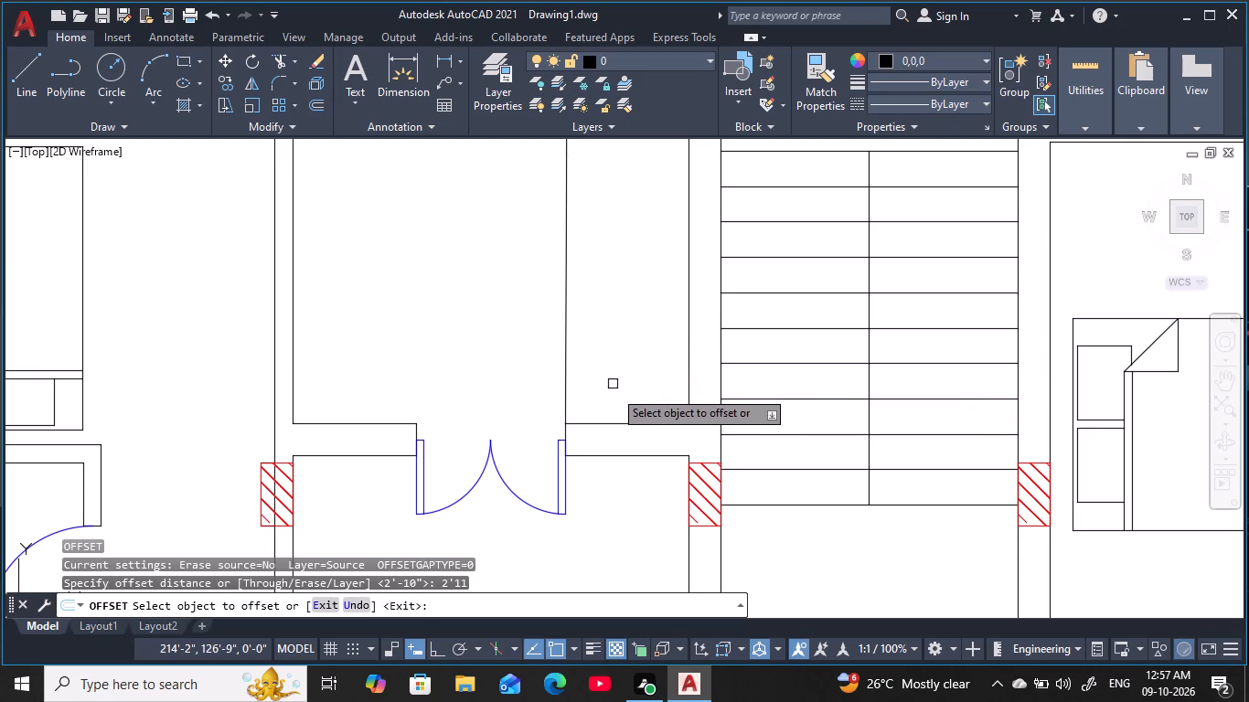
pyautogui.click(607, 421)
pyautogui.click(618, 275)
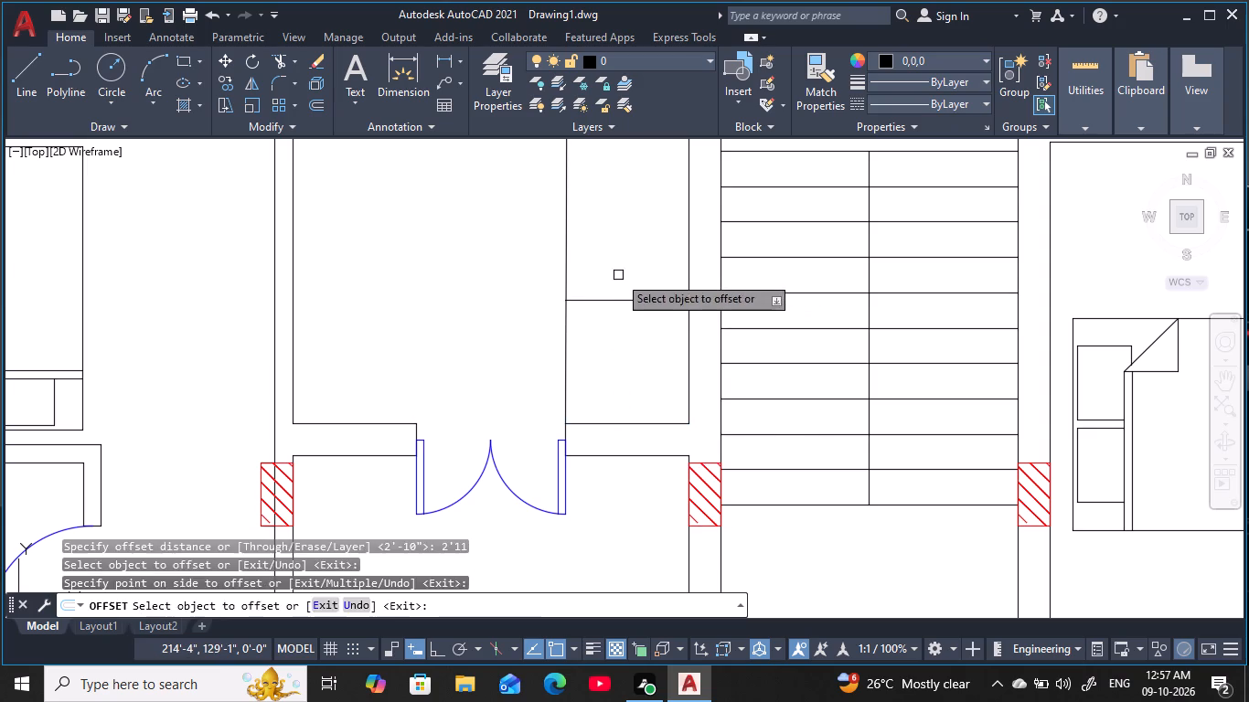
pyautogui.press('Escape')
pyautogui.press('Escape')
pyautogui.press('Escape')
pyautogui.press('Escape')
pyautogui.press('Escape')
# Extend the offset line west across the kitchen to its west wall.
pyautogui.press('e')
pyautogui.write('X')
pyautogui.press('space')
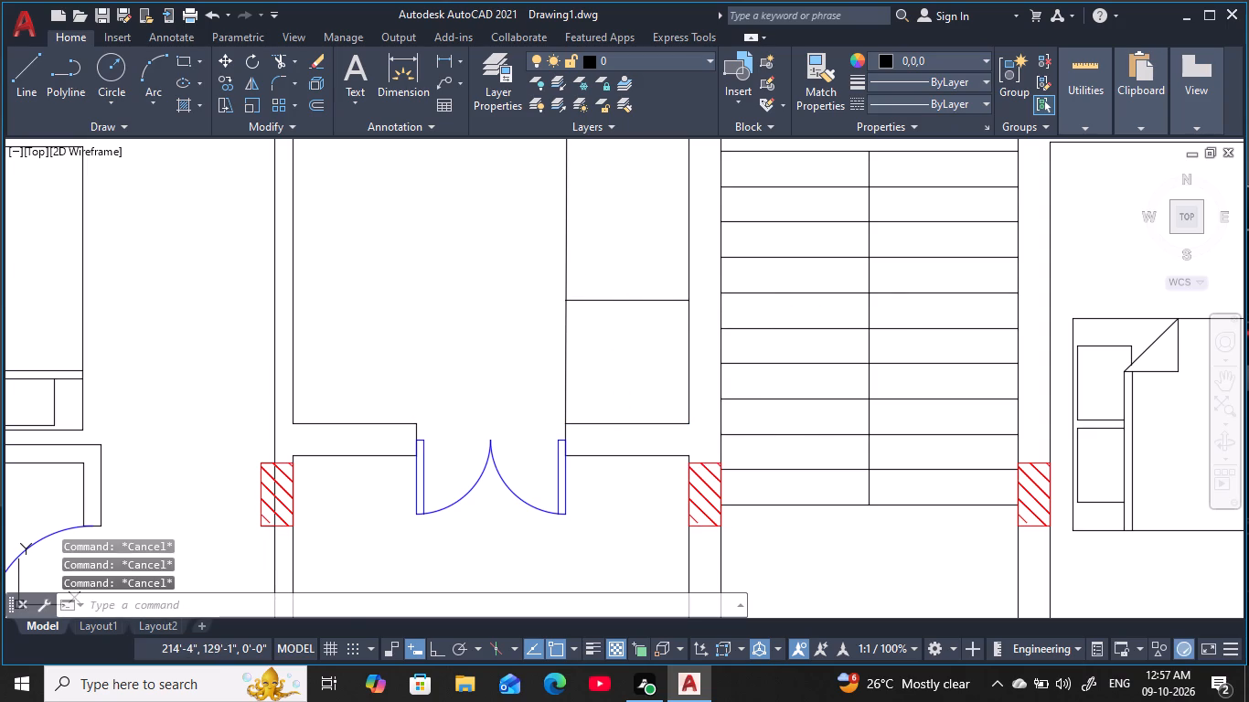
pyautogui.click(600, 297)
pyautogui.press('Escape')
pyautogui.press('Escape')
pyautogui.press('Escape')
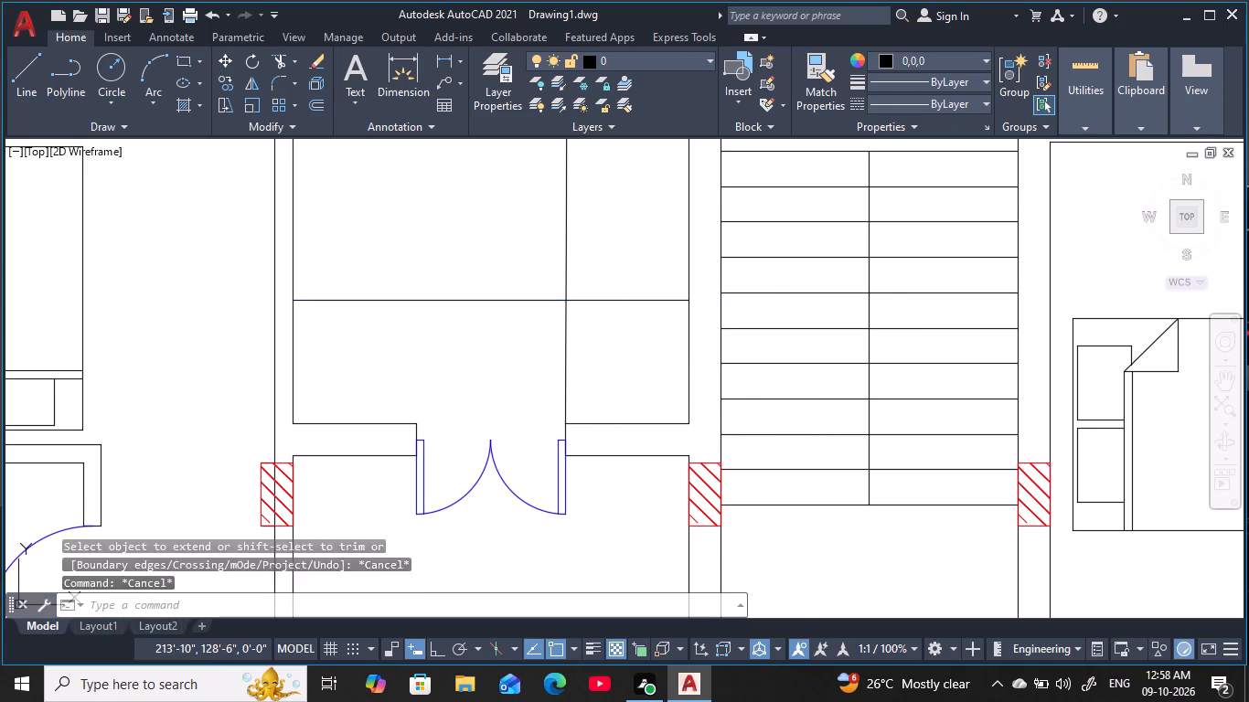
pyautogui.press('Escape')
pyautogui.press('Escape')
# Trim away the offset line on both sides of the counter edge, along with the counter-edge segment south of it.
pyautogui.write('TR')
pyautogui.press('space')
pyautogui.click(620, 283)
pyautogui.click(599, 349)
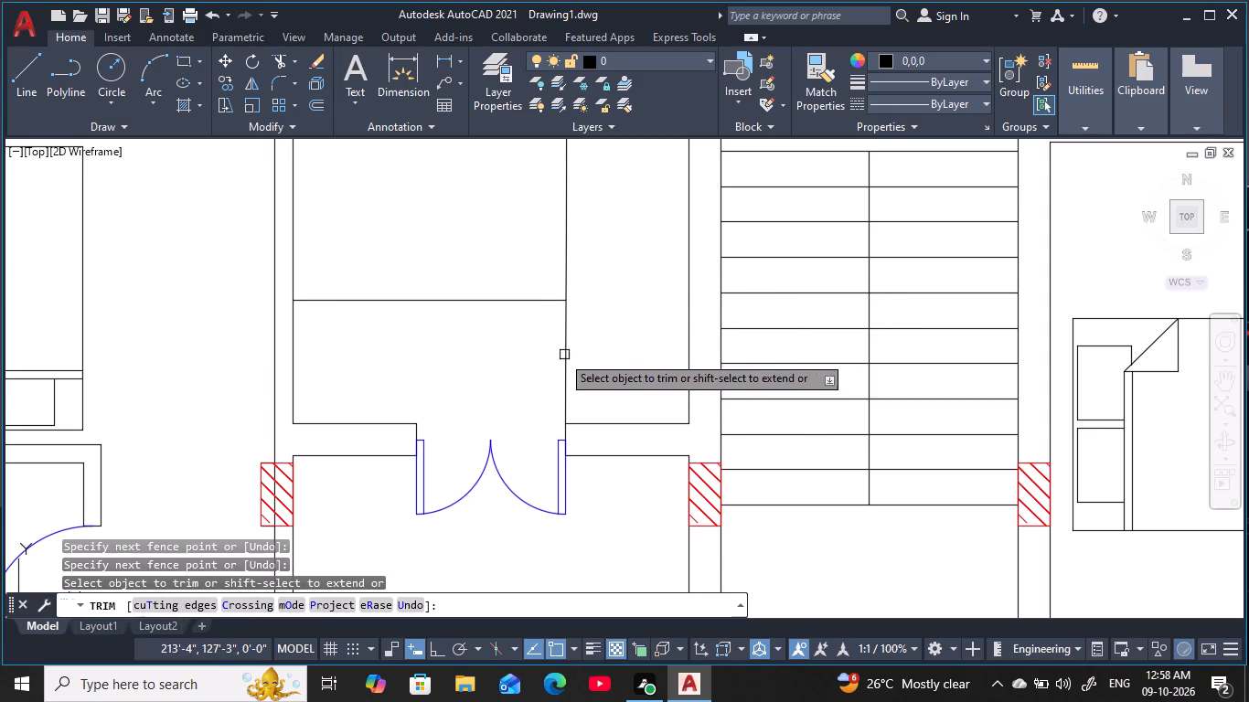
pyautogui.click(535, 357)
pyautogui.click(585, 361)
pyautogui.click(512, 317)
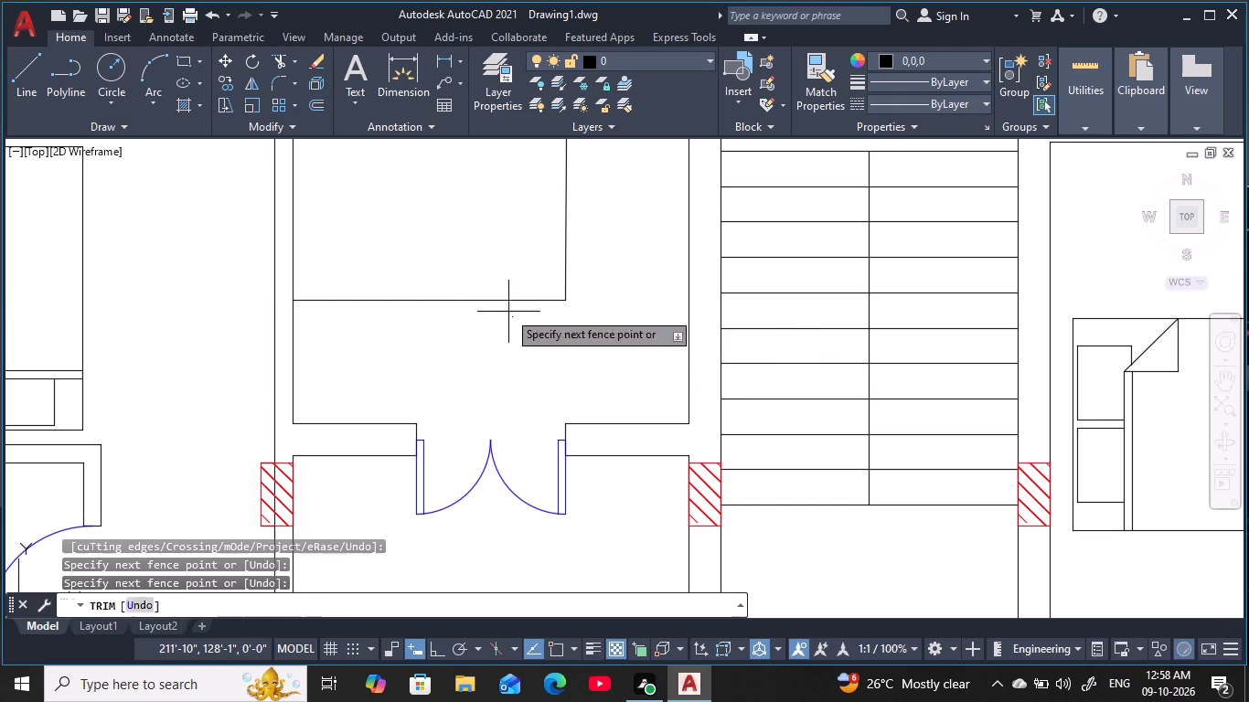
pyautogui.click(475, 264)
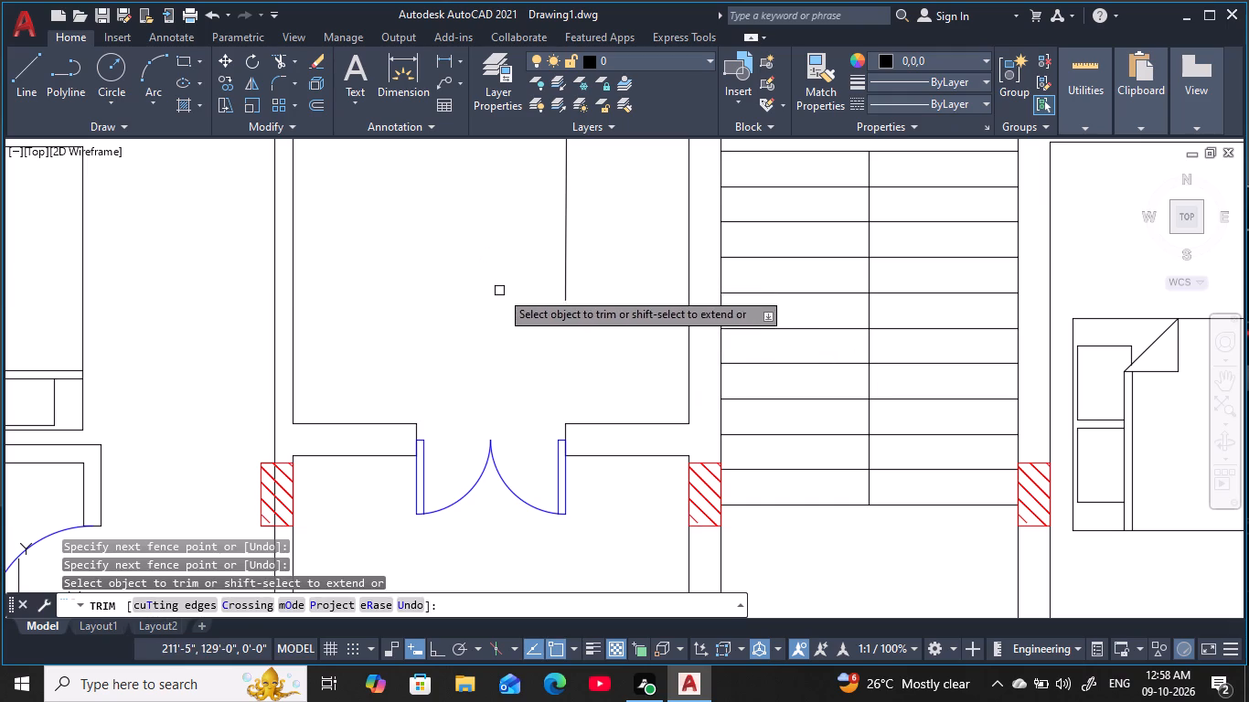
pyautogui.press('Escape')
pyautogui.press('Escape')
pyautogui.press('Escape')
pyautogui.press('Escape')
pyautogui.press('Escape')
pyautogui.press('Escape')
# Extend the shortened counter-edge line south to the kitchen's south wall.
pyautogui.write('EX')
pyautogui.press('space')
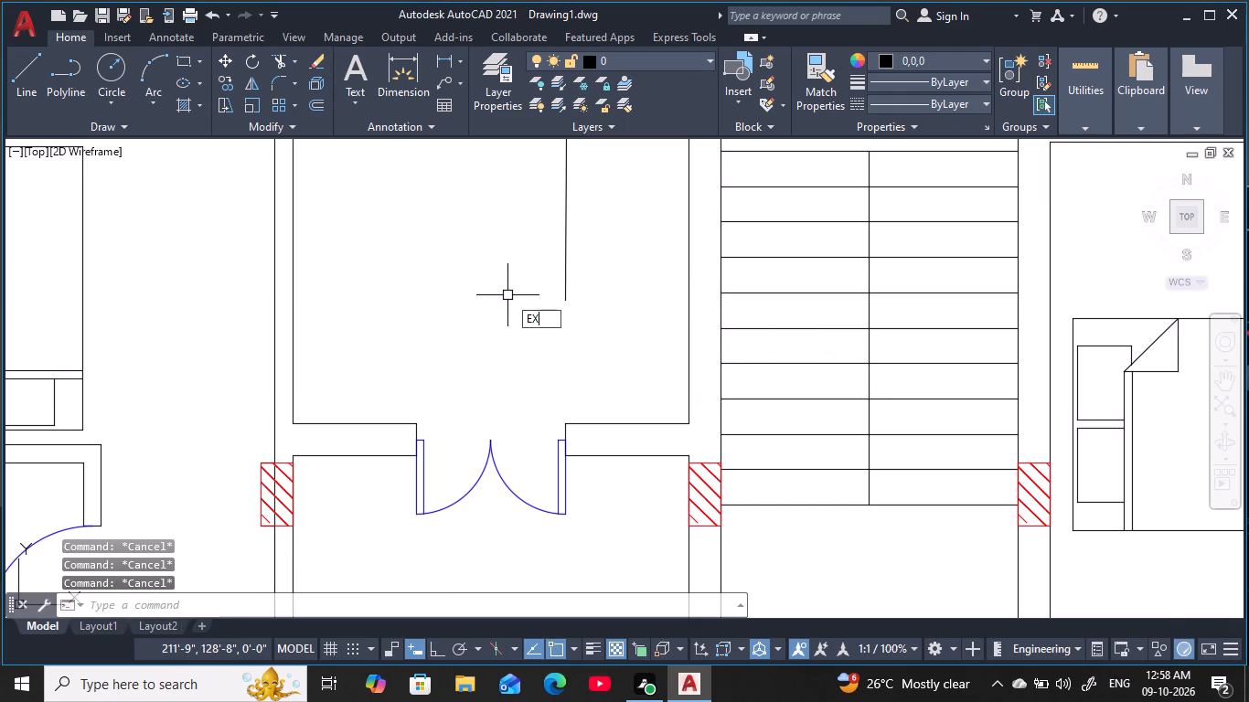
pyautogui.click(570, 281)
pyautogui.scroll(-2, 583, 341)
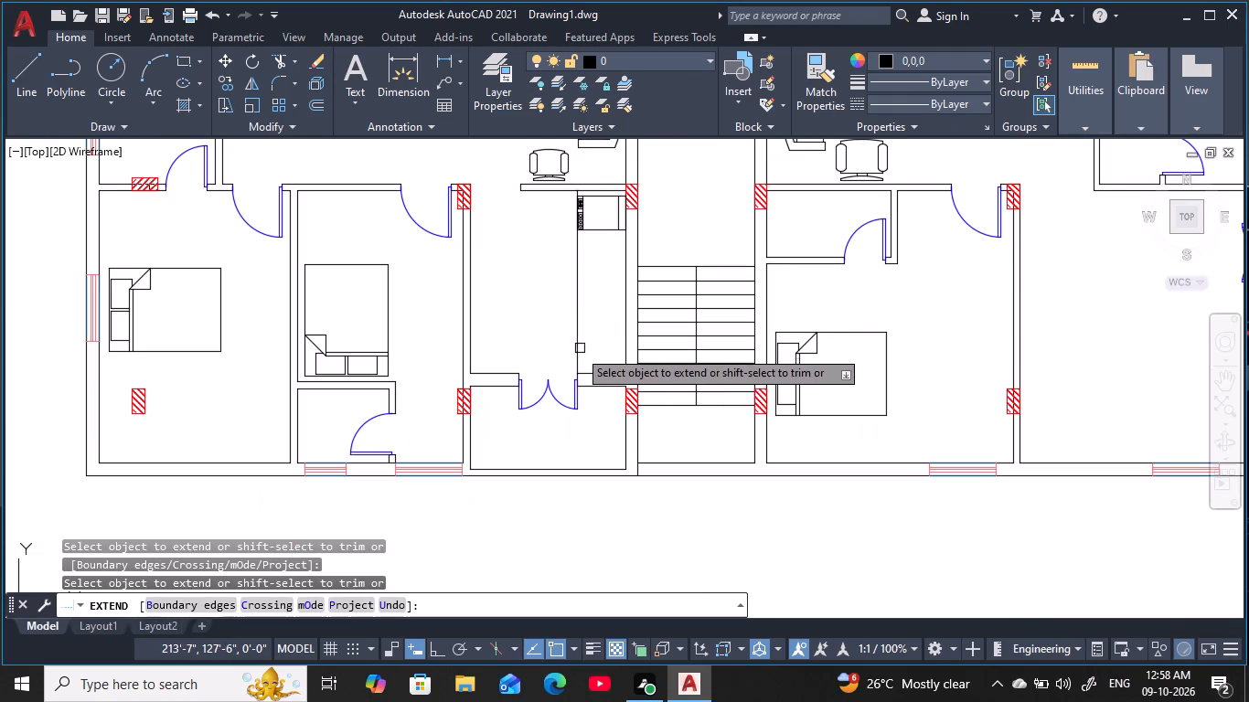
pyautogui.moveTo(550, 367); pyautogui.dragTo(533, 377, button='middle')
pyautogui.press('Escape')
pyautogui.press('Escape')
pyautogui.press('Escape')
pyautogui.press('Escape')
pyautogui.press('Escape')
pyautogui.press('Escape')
# Rotate the four-burner cooktop block west of the plan 90° counterclockwise, with Ortho on.
pyautogui.moveTo(535, 277); pyautogui.dragTo(743, 399, button='middle')
pyautogui.scroll(-1, 551, 326)
pyautogui.click(267, 233)
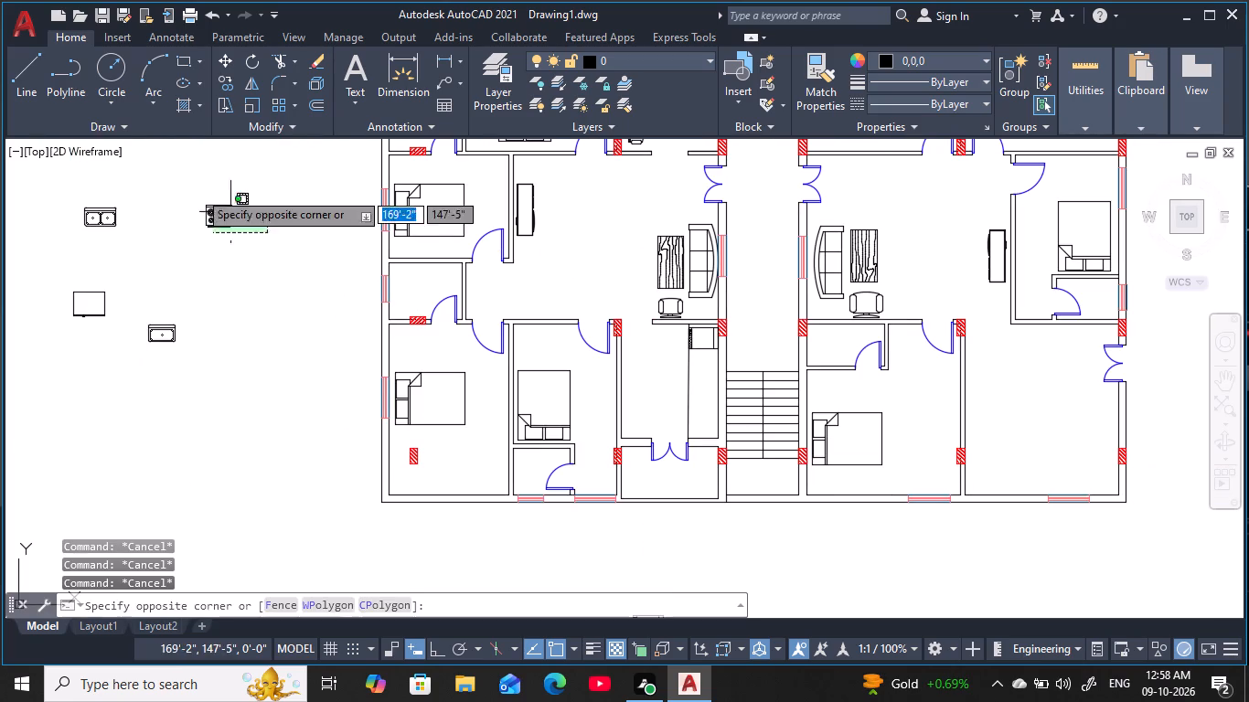
pyautogui.click(193, 186)
pyautogui.press('r')
pyautogui.write('O')
pyautogui.press('space')
pyautogui.click(236, 226)
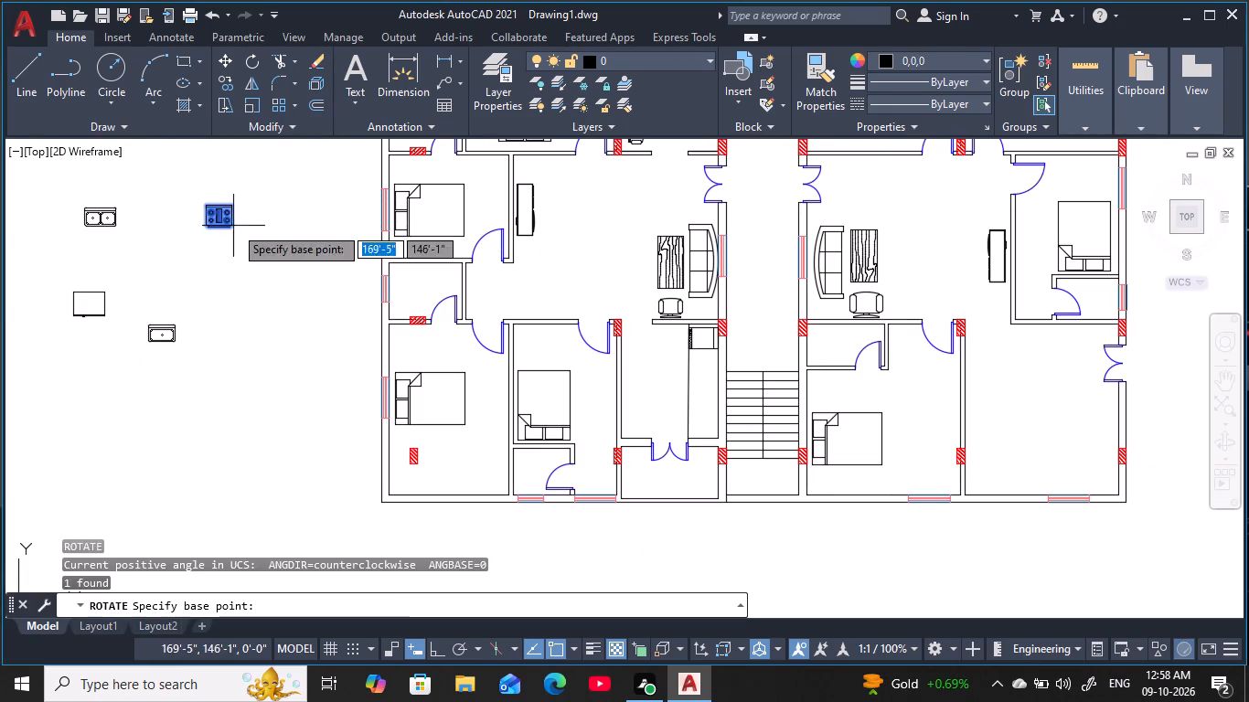
pyautogui.press('F8')
pyautogui.click(251, 182)
pyautogui.press('Escape')
pyautogui.press('Escape')
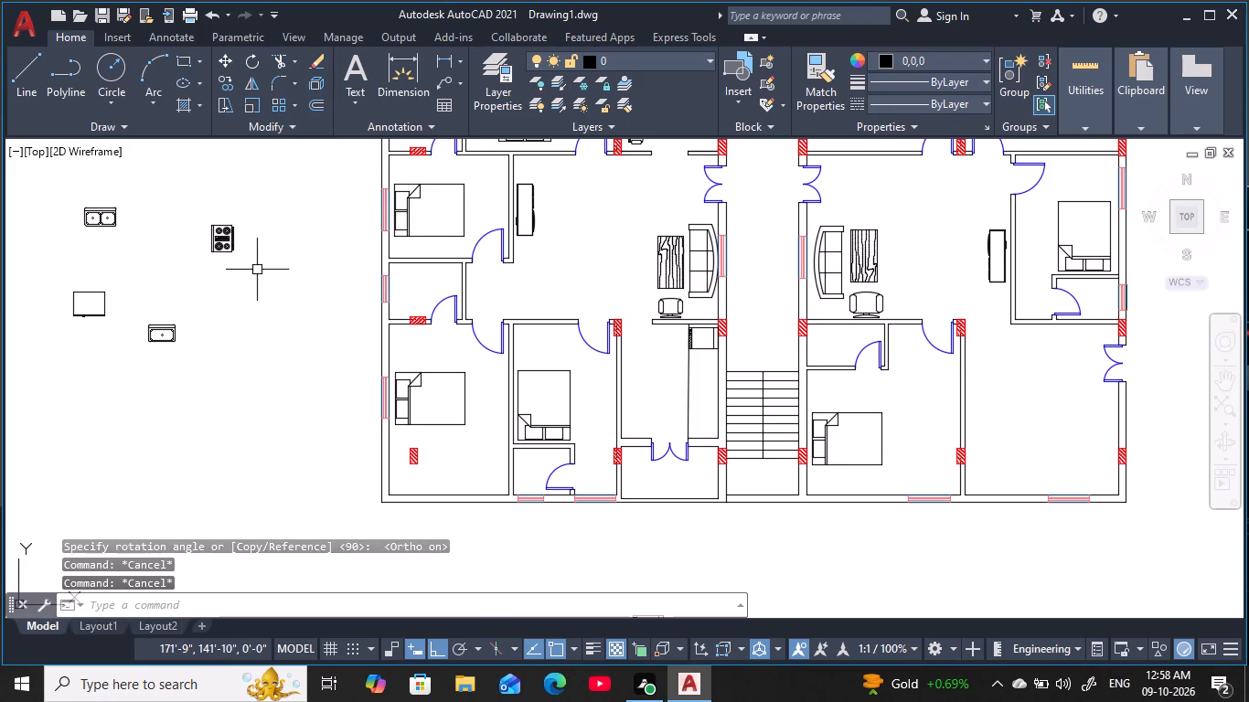
pyautogui.press('Escape')
# Rotate the cooktop block a further 180° so its narrow outer strip faces west.
pyautogui.scroll(2, 231, 242)
pyautogui.middleClick(238, 240)
pyautogui.press('Escape')
pyautogui.press('Escape')
pyautogui.click(297, 302)
pyautogui.click(183, 181)
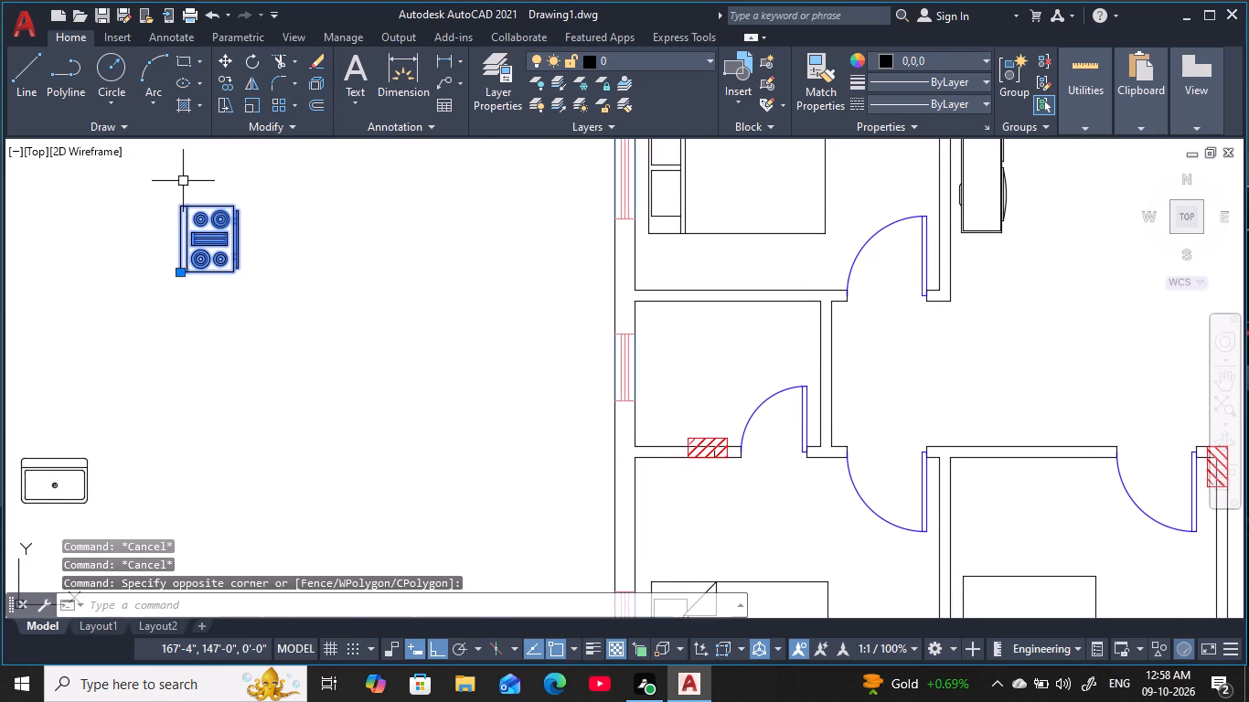
pyautogui.press('r')
pyautogui.press('o')
pyautogui.press('space')
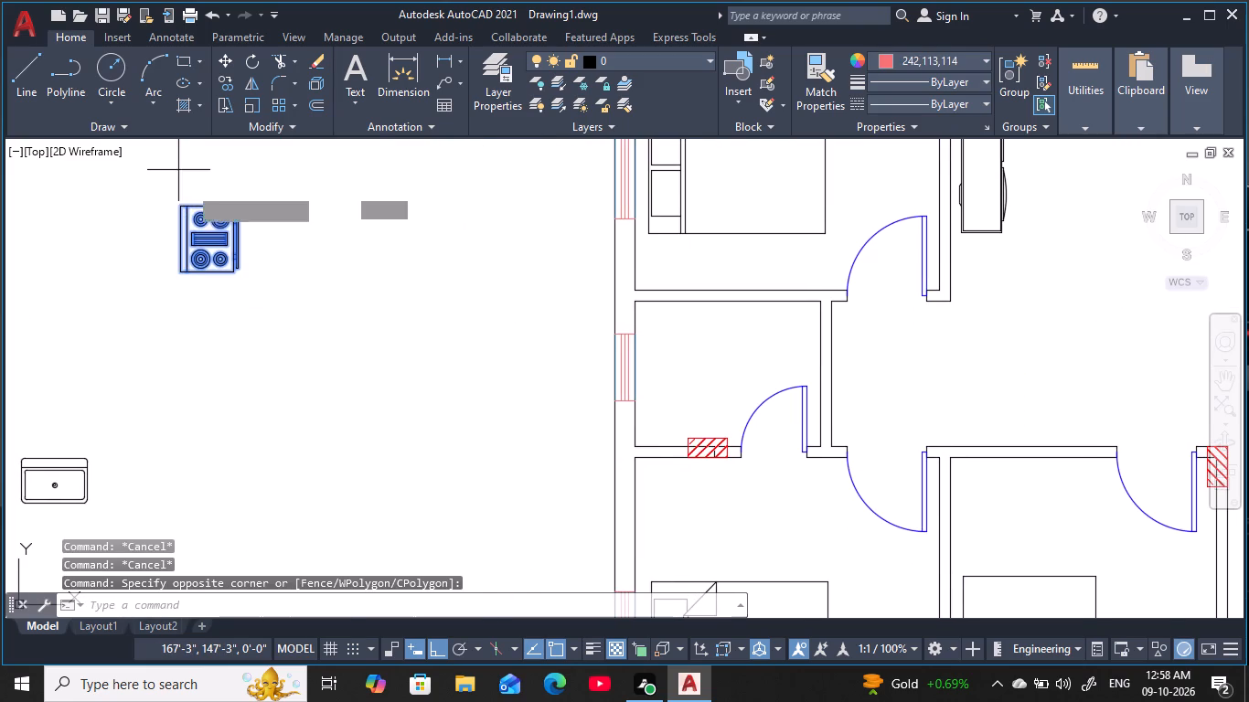
pyautogui.moveTo(238, 289); pyautogui.dragTo(247, 280)
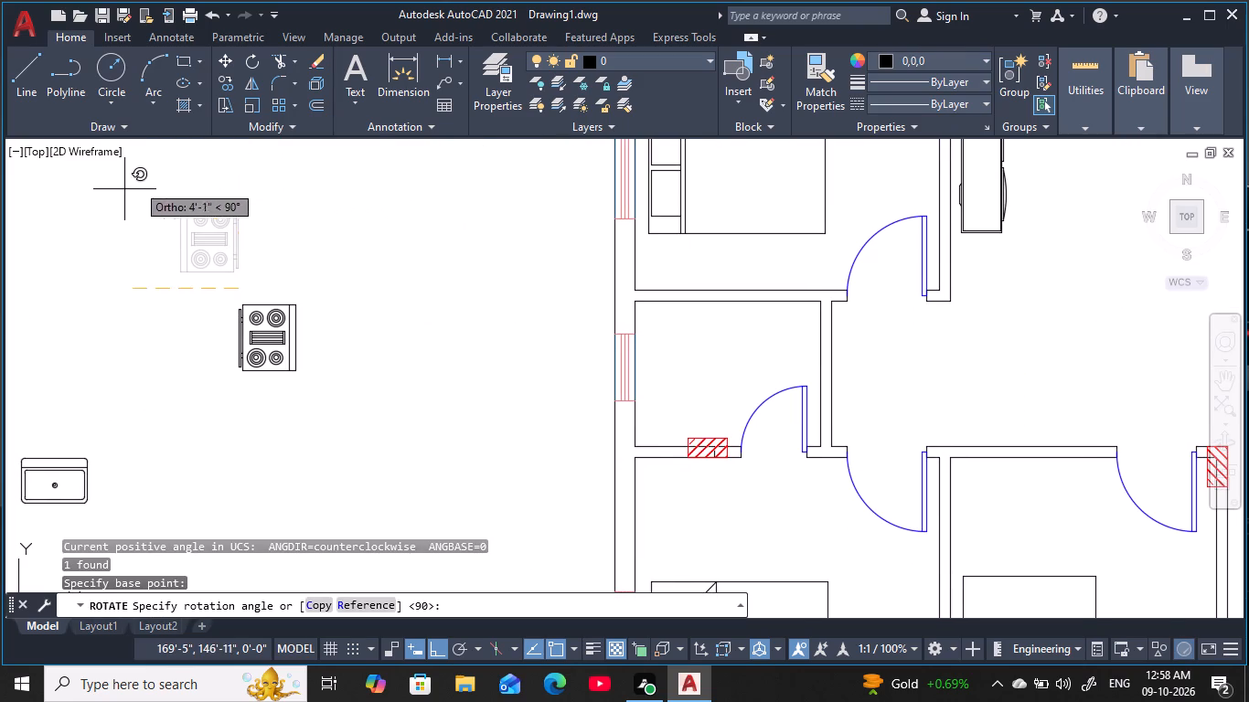
pyautogui.click(86, 303)
pyautogui.press('Escape')
pyautogui.press('Escape')
pyautogui.press('Escape')
pyautogui.press('Escape')
# Move the rotated cooktop block onto the kitchen counter against the east wall, south of the existing appliance, with Ortho off.
pyautogui.click(287, 354)
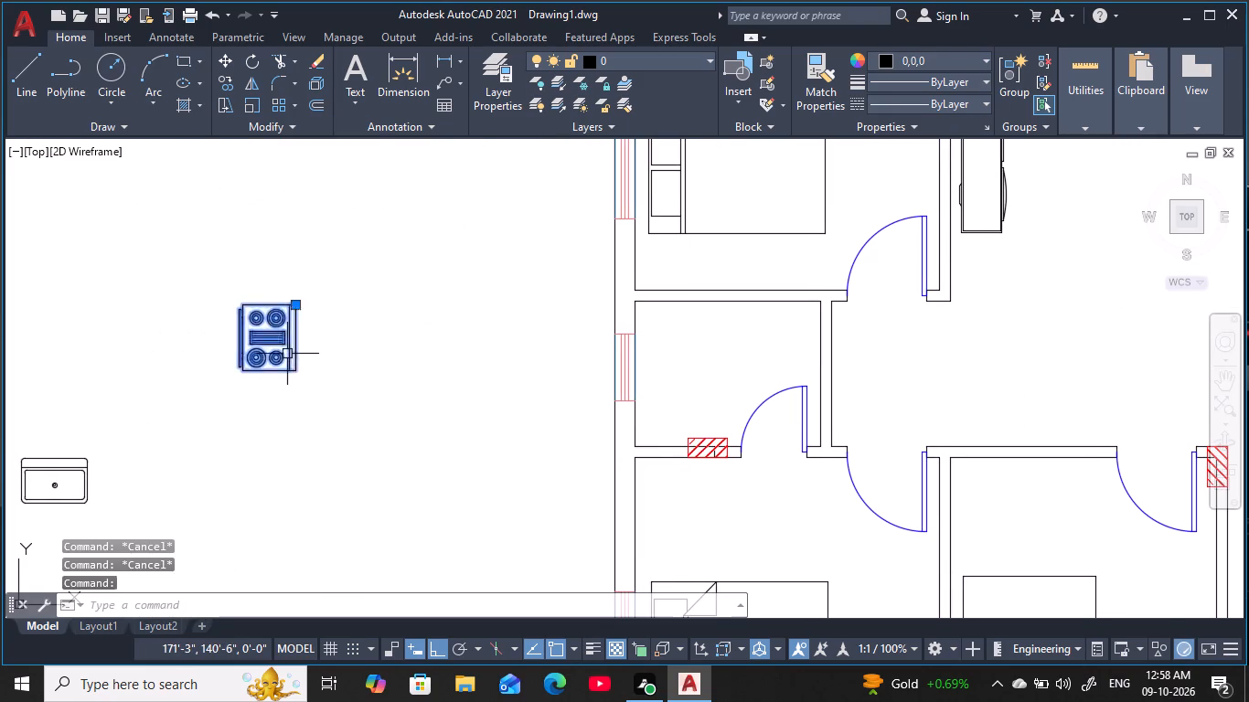
pyautogui.press('m')
pyautogui.press('space')
pyautogui.click(286, 345)
pyautogui.moveTo(454, 394); pyautogui.dragTo(279, 292, button='middle')
pyautogui.scroll(-1, 251, 285)
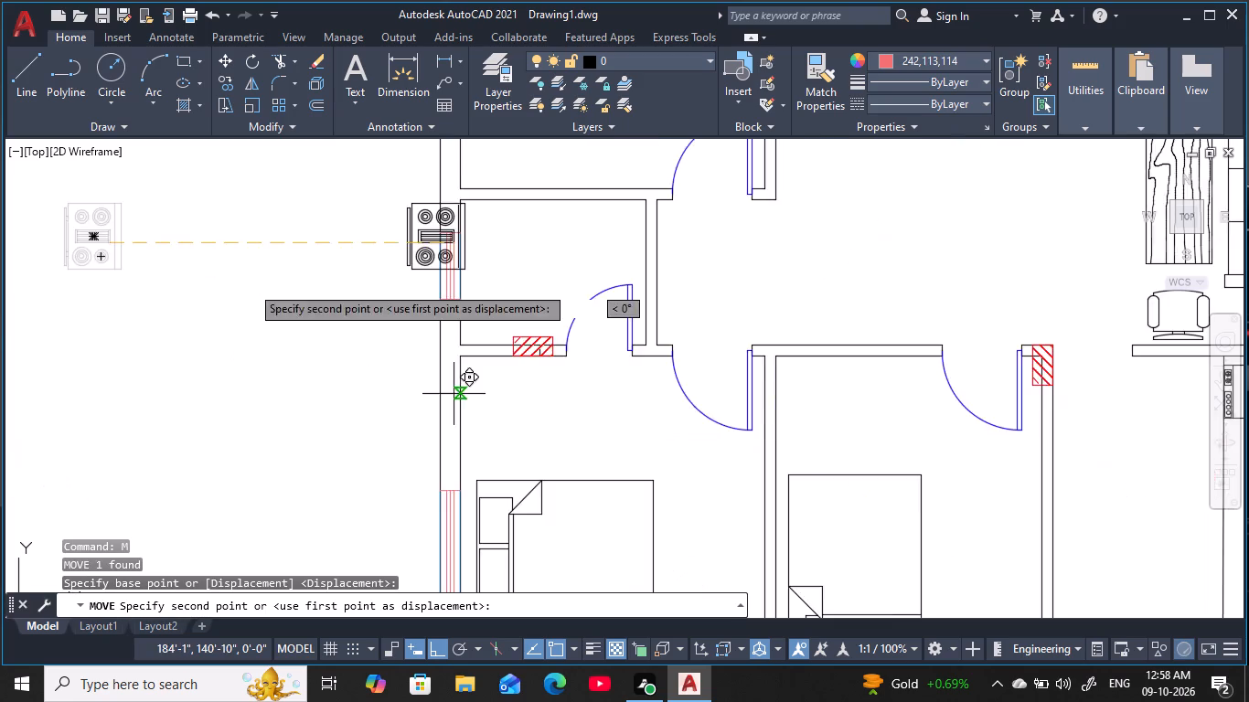
pyautogui.press('F8')
pyautogui.moveTo(747, 473); pyautogui.dragTo(742, 468, button='middle')
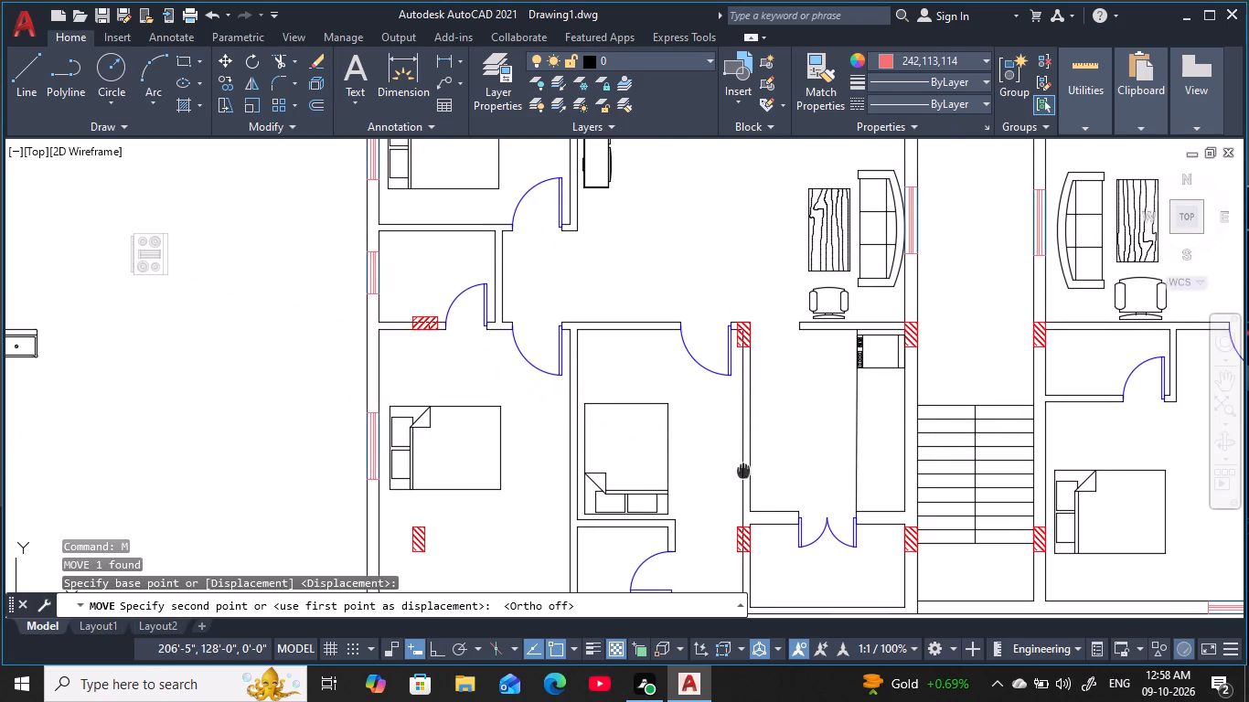
pyautogui.moveTo(742, 468); pyautogui.dragTo(547, 390, button='middle')
pyautogui.scroll(2, 669, 378)
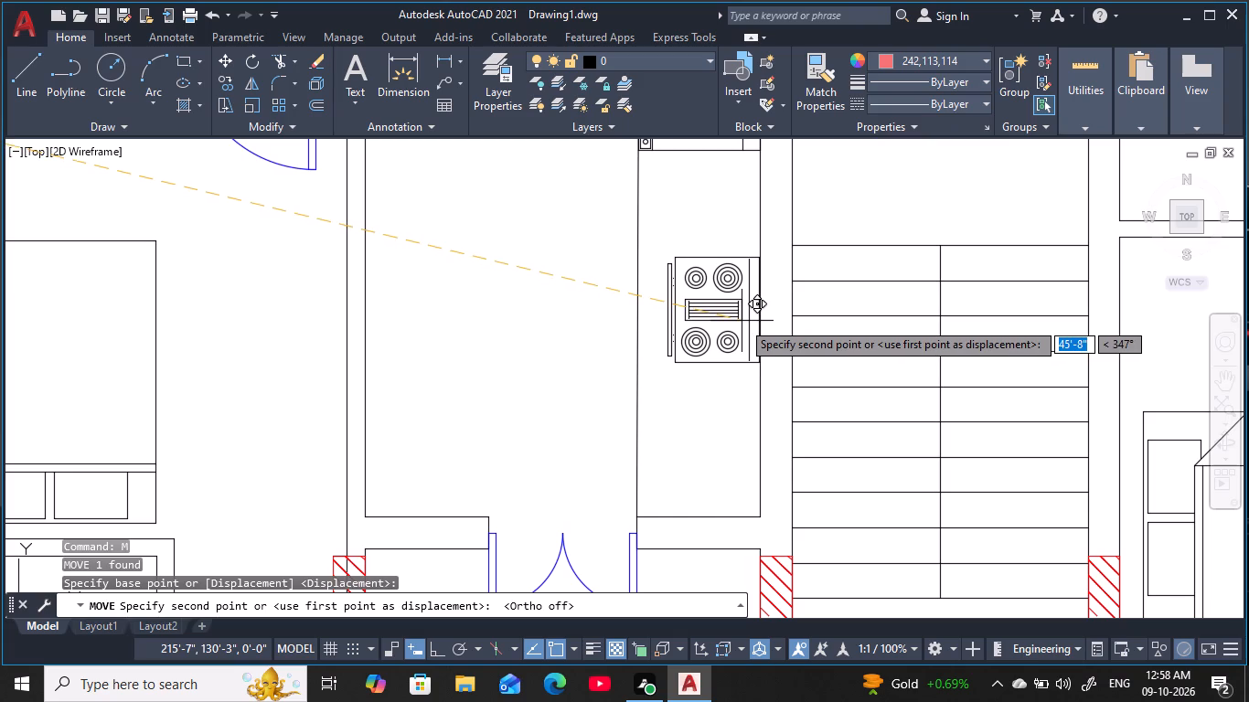
pyautogui.click(742, 274)
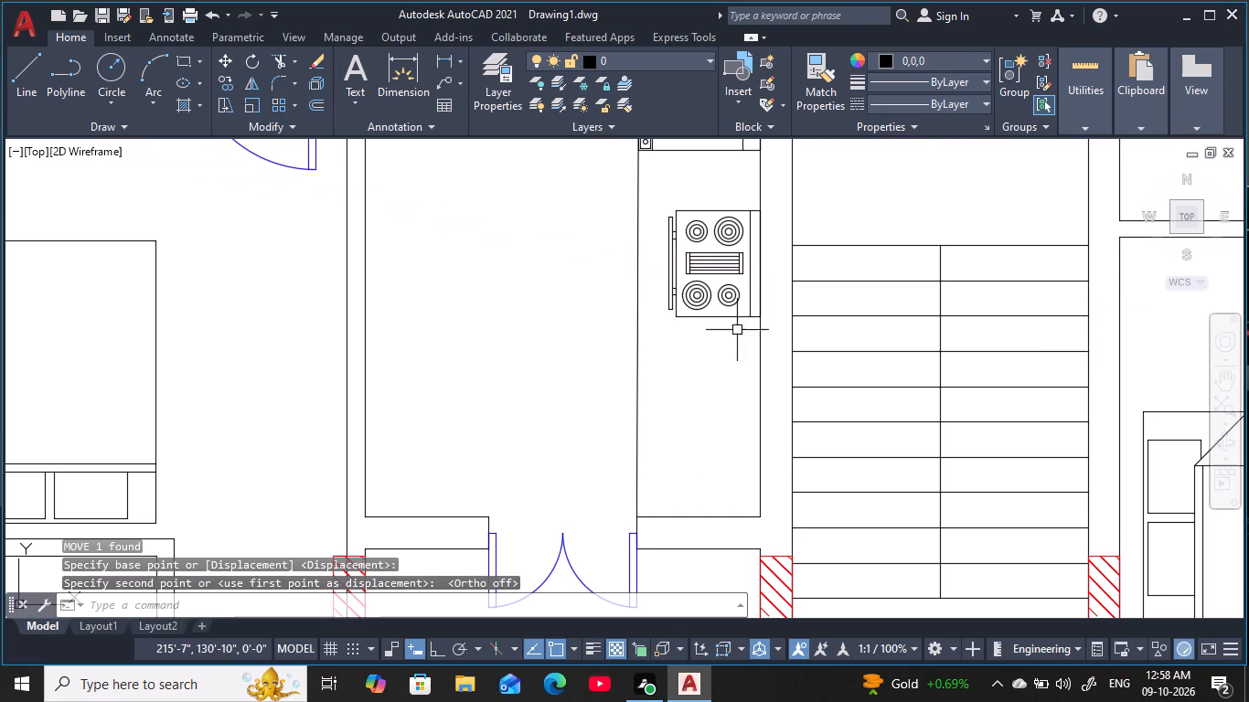
pyautogui.press('Escape')
pyautogui.press('Escape')
pyautogui.press('Escape')
pyautogui.press('Escape')
pyautogui.press('Escape')
# Scale the cooktop block up from its southeast corner so it spans nearly the full counter depth.
pyautogui.click(712, 293)
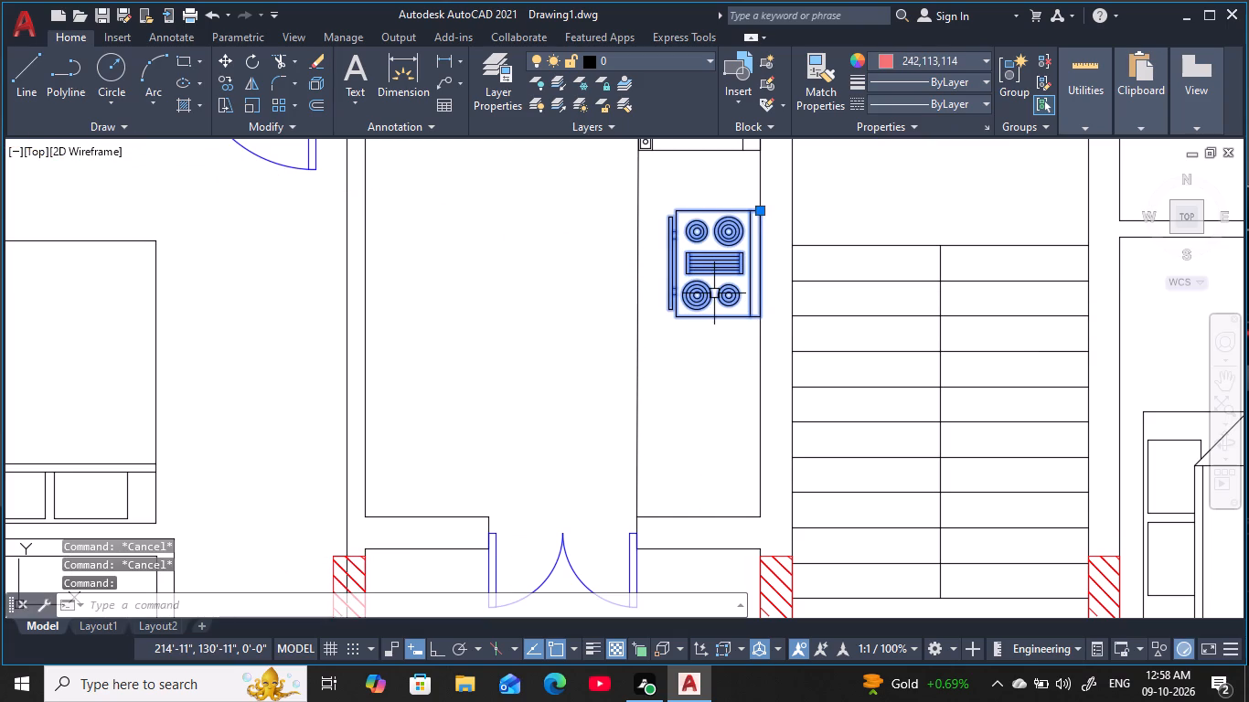
pyautogui.write('SC')
pyautogui.press('space')
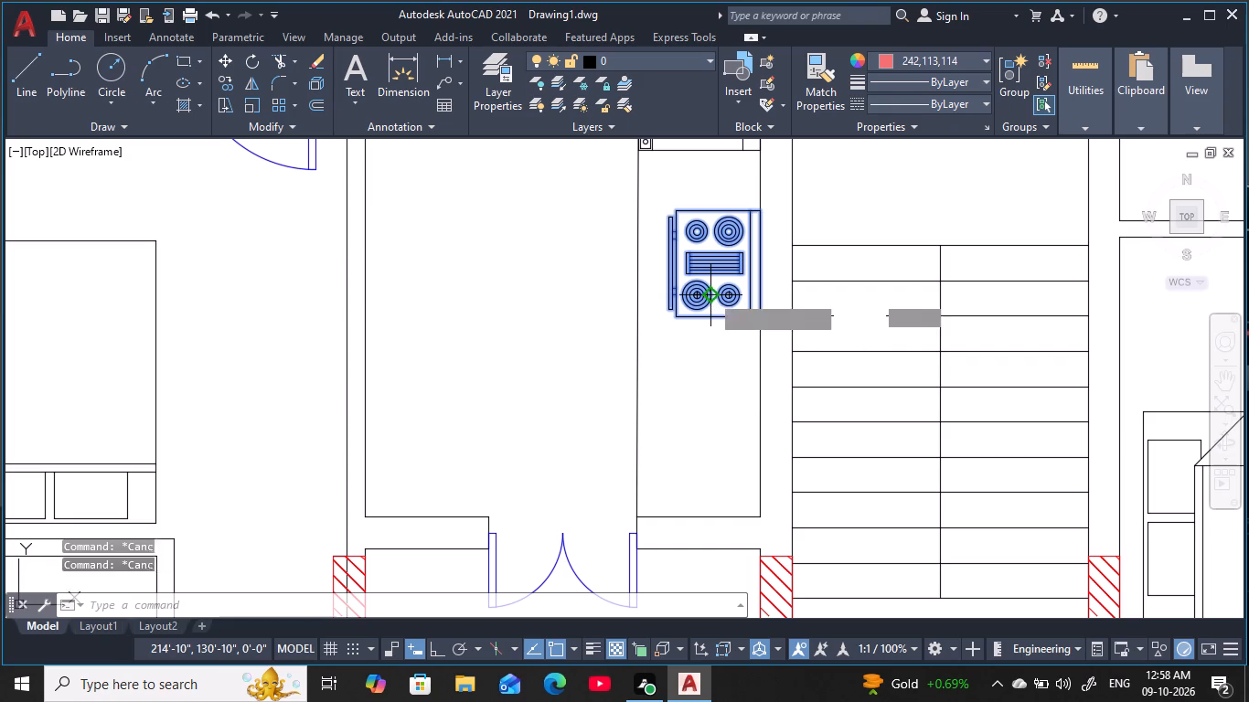
pyautogui.click(759, 319)
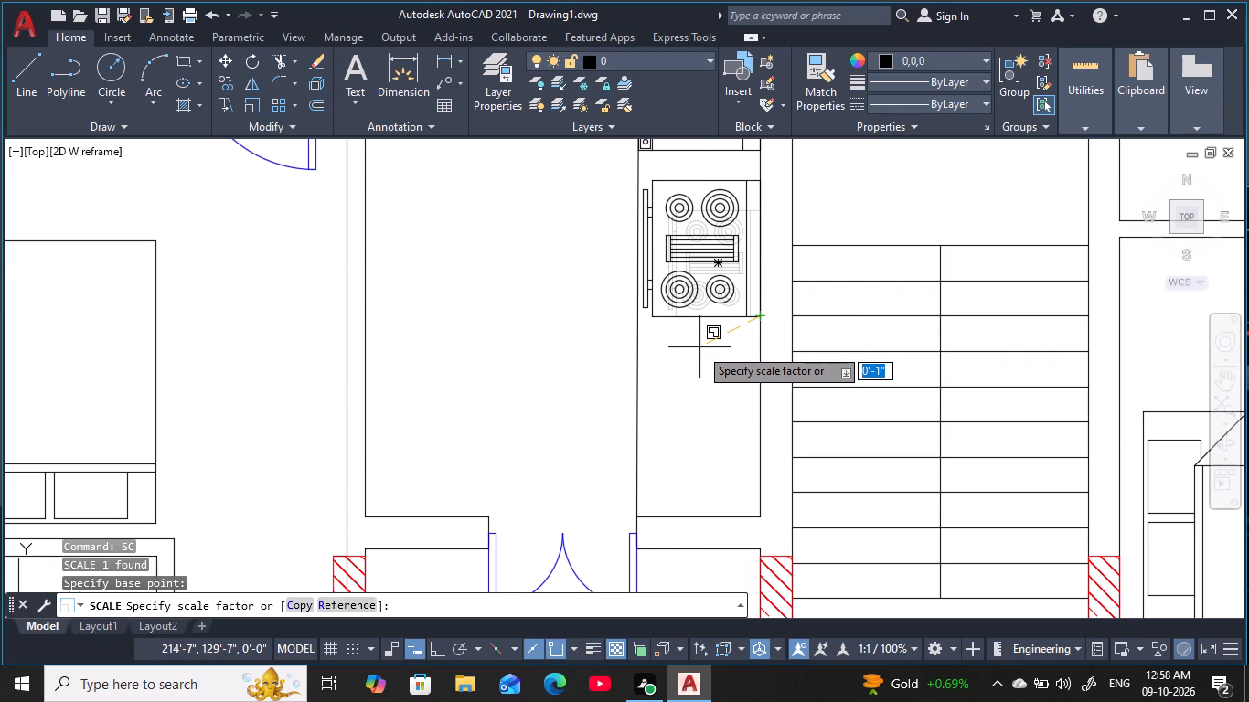
pyautogui.click(699, 347)
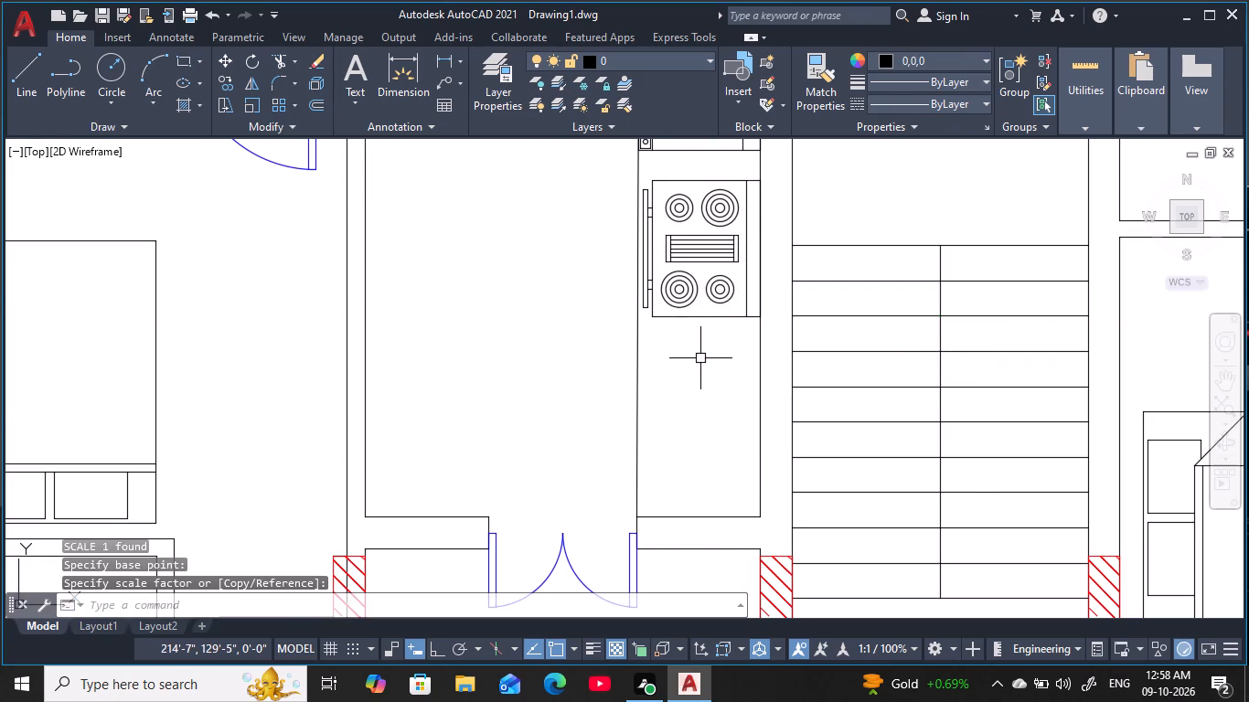
pyautogui.scroll(-1, 700, 360)
pyautogui.moveTo(700, 360); pyautogui.dragTo(691, 386, button='middle')
pyautogui.press('Escape')
pyautogui.press('Escape')
pyautogui.press('Escape')
pyautogui.moveTo(703, 416); pyautogui.dragTo(718, 374, button='middle')
pyautogui.press('Escape')
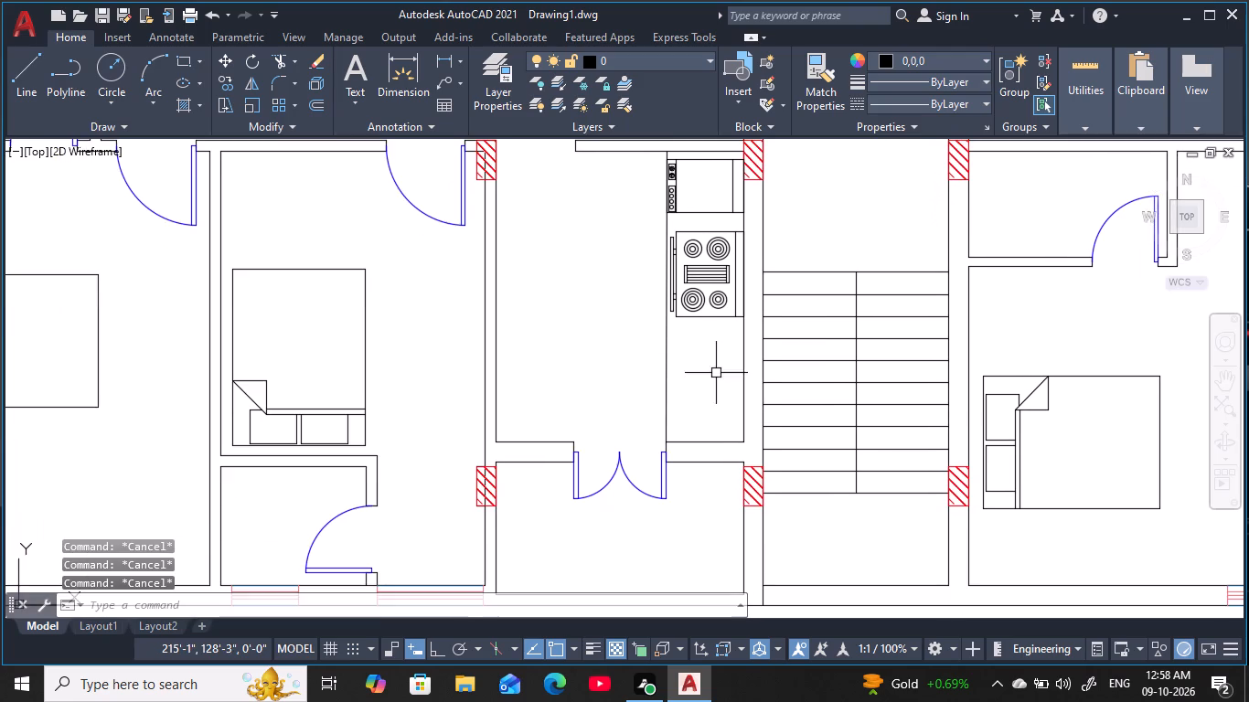
pyautogui.press('Escape')
pyautogui.scroll(-1, 707, 389)
pyautogui.moveTo(707, 389); pyautogui.dragTo(715, 372, button='middle')
pyautogui.press('Escape')
pyautogui.press('Escape')
pyautogui.press('Escape')
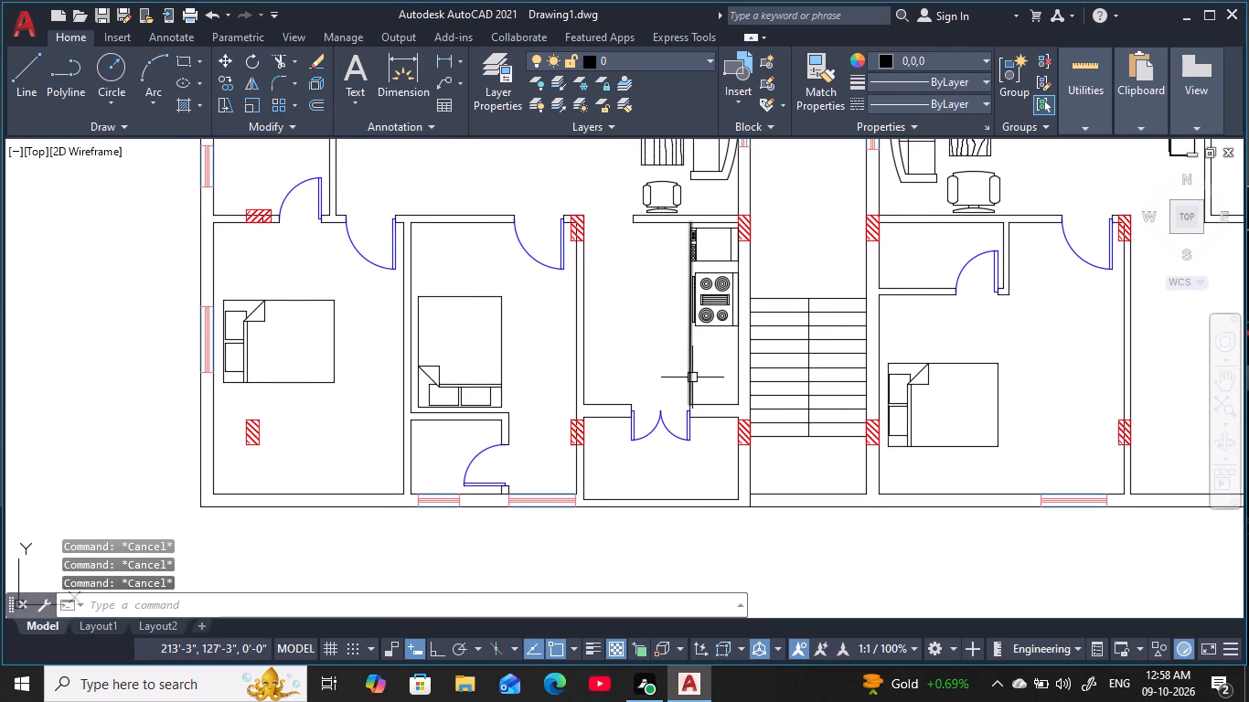
# Move the double-bowl sink block west of the plan southeast, closer to the building.
pyautogui.moveTo(709, 385); pyautogui.dragTo(699, 354, button='middle')
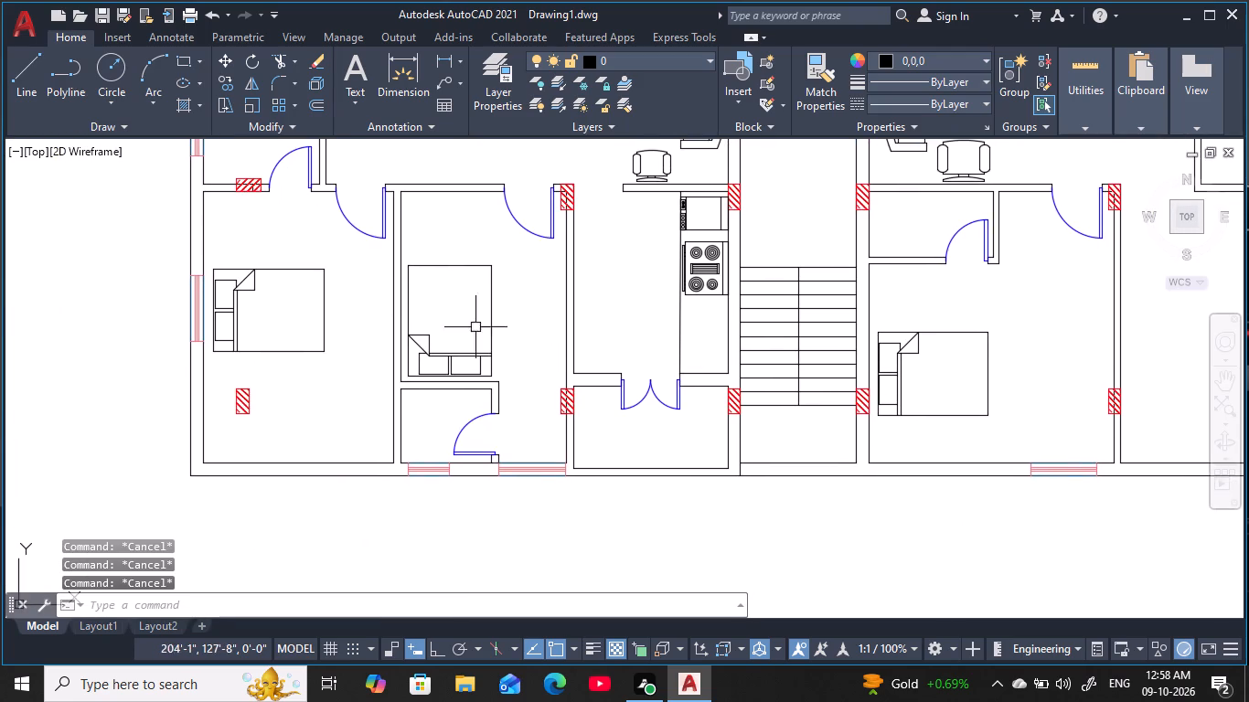
pyautogui.scroll(-2, 305, 285)
pyautogui.moveTo(201, 257); pyautogui.dragTo(381, 308, button='middle')
pyautogui.scroll(1, 275, 277)
pyautogui.moveTo(242, 237); pyautogui.dragTo(320, 351, button='middle')
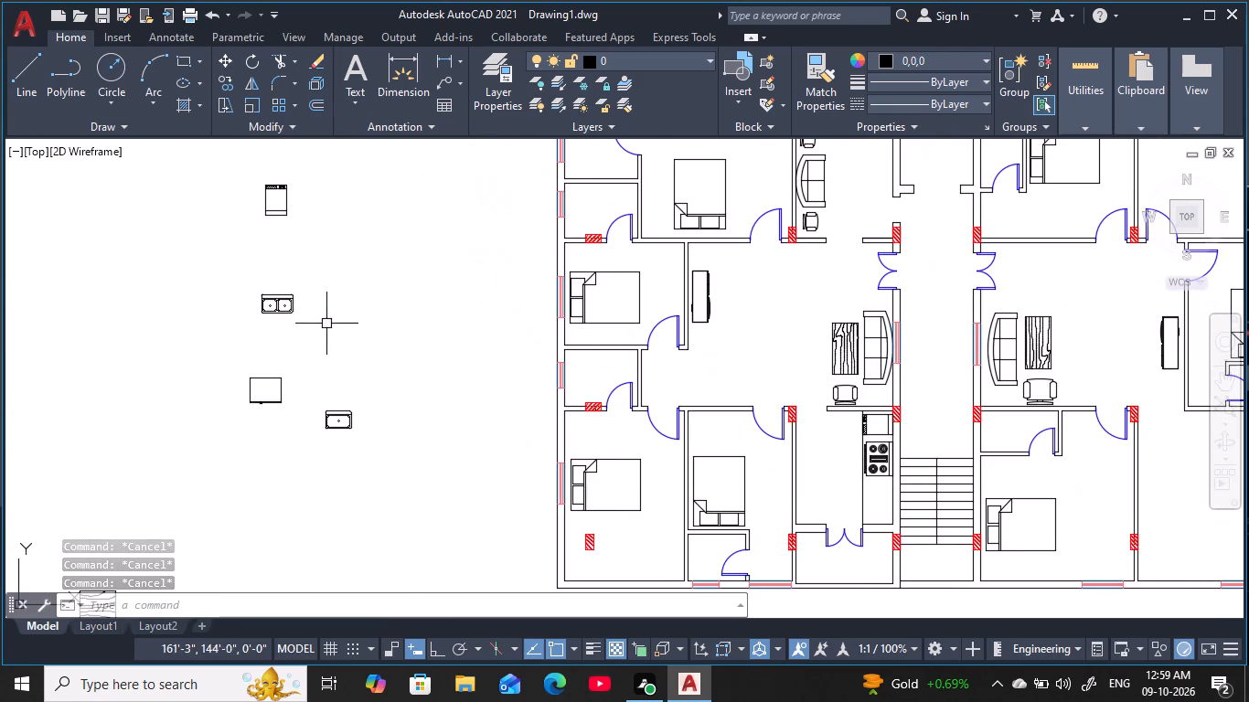
pyautogui.click(326, 317)
pyautogui.click(197, 261)
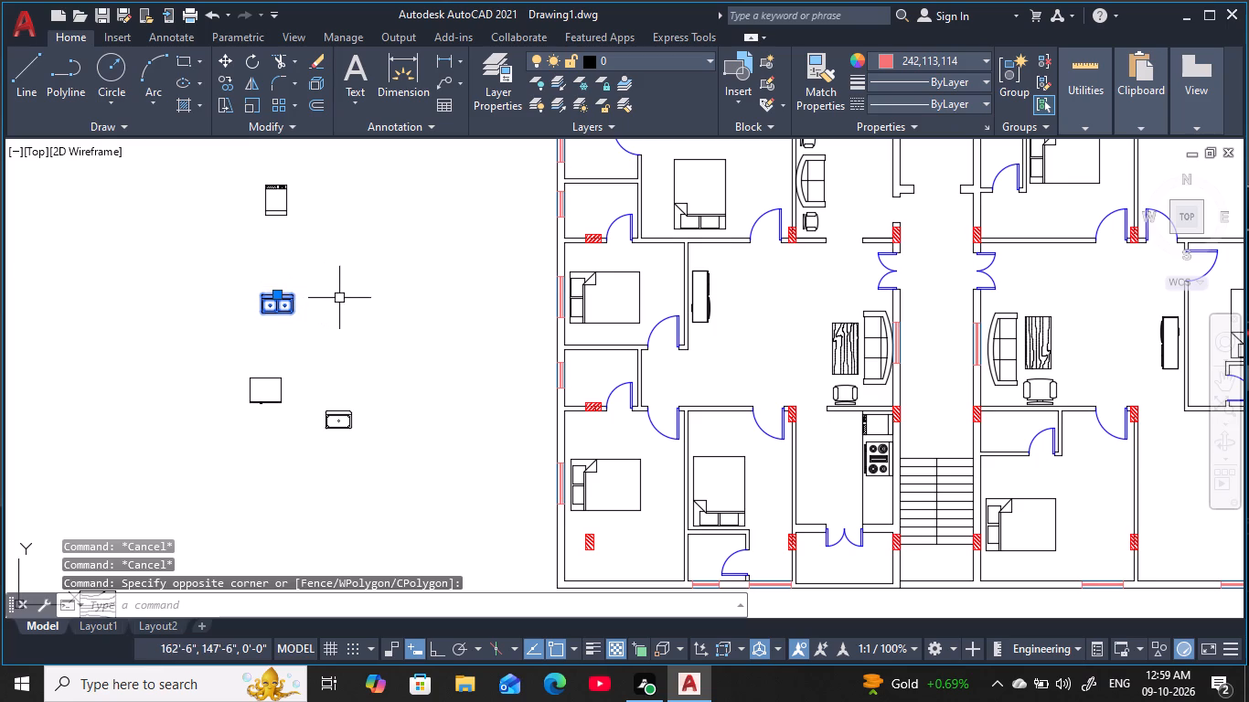
pyautogui.press('m')
pyautogui.press('space')
pyautogui.click(307, 308)
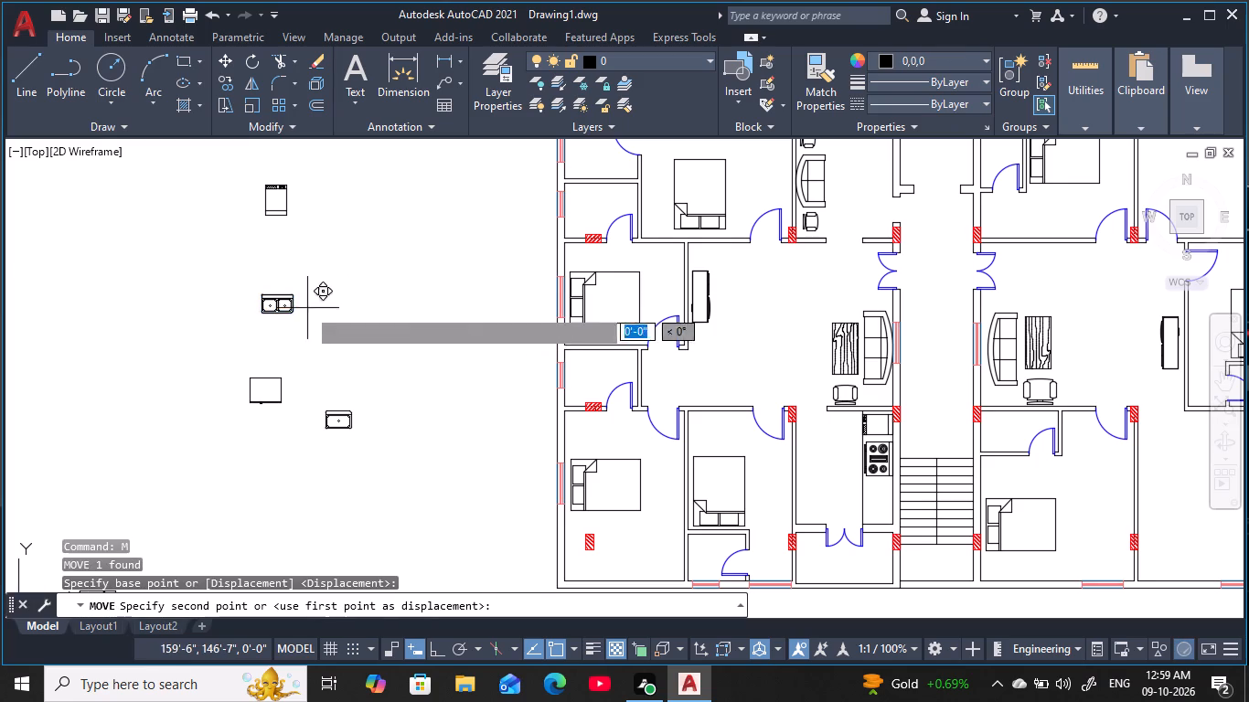
pyautogui.click(475, 409)
pyautogui.press('Escape')
pyautogui.press('Escape')
pyautogui.press('Escape')
pyautogui.press('Escape')
pyautogui.press('Escape')
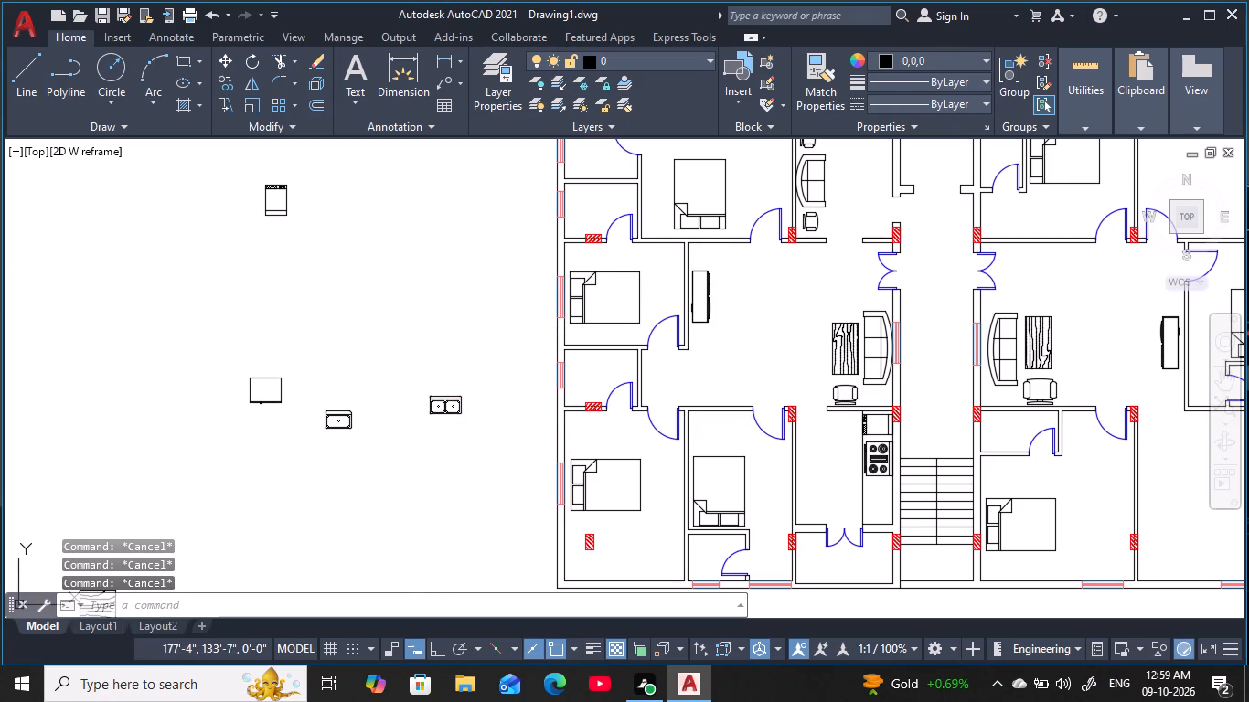
# Rotate the double-bowl sink block 90° clockwise with Ortho on, so its narrow back strip faces east.
pyautogui.click(492, 445)
pyautogui.click(350, 330)
pyautogui.press('Escape')
pyautogui.press('Escape')
pyautogui.click(479, 444)
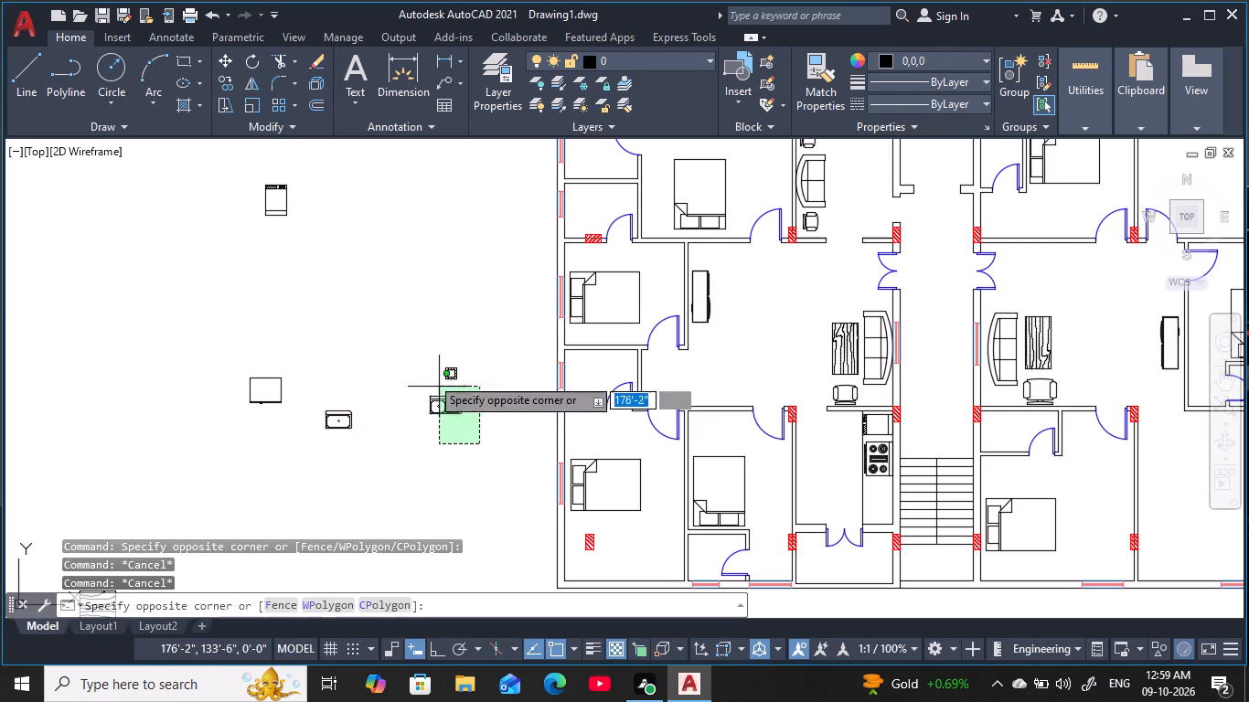
pyautogui.click(411, 356)
pyautogui.press('r')
pyautogui.write('O')
pyautogui.press('space')
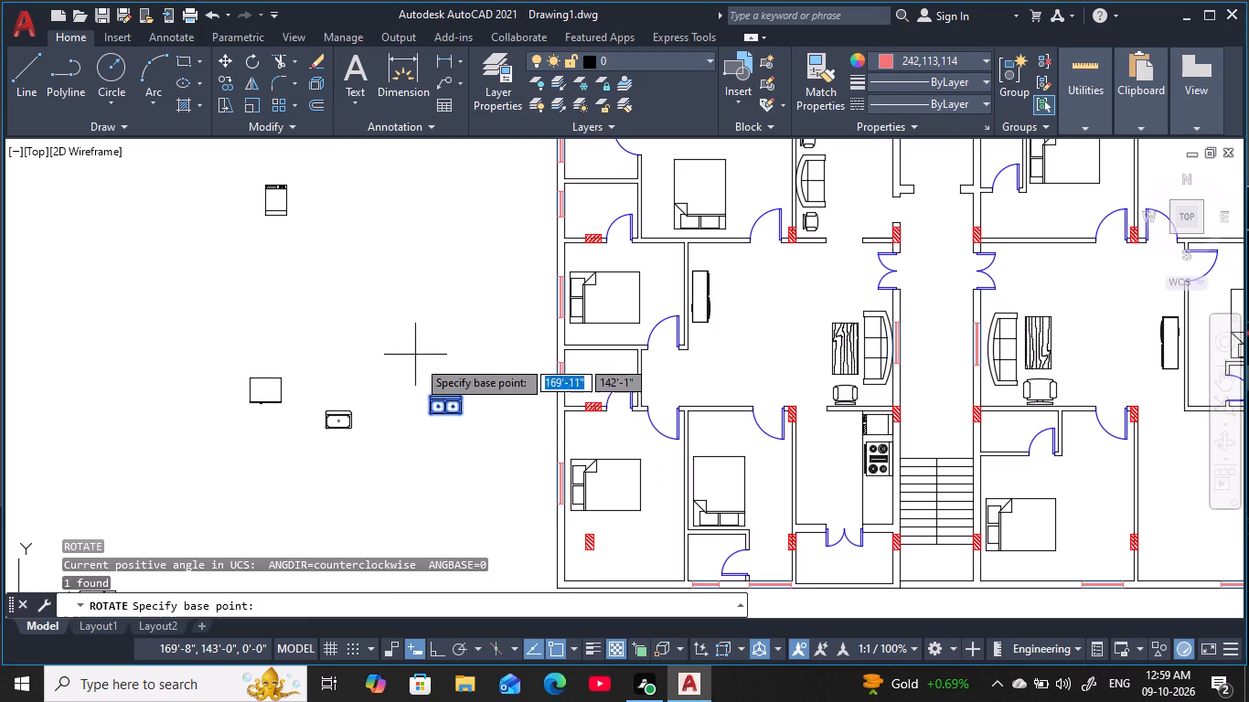
pyautogui.click(433, 396)
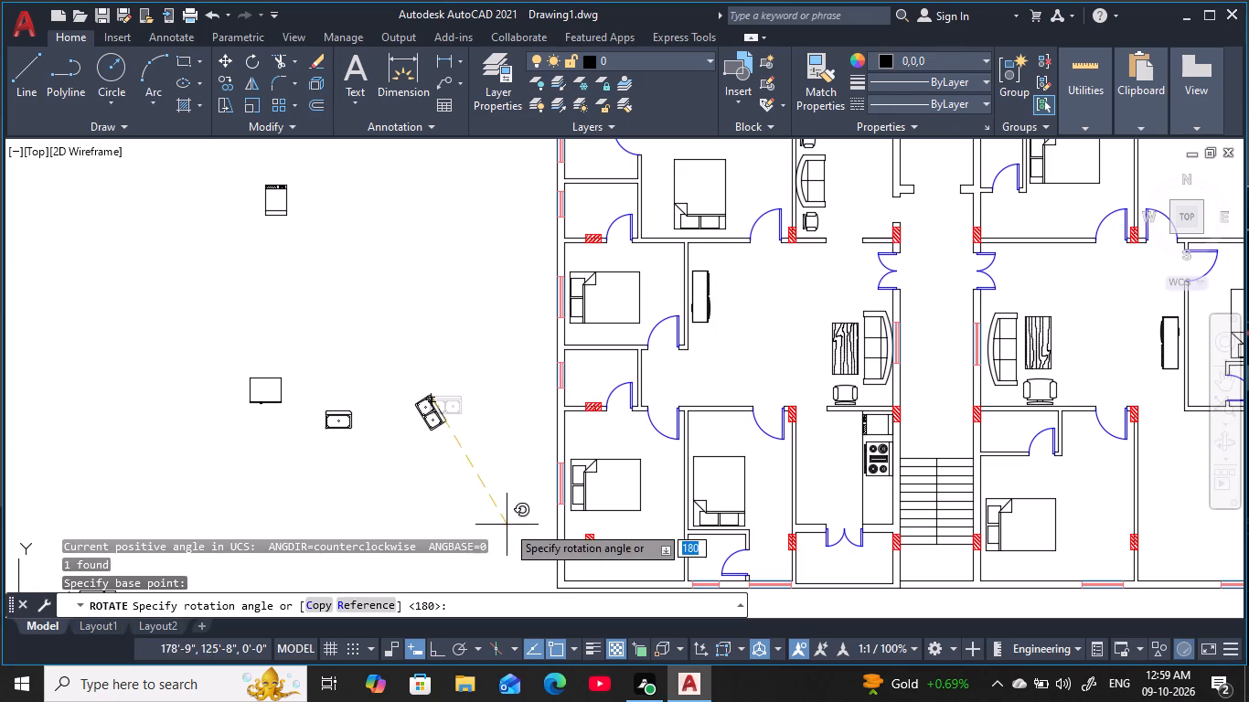
pyautogui.press('F8')
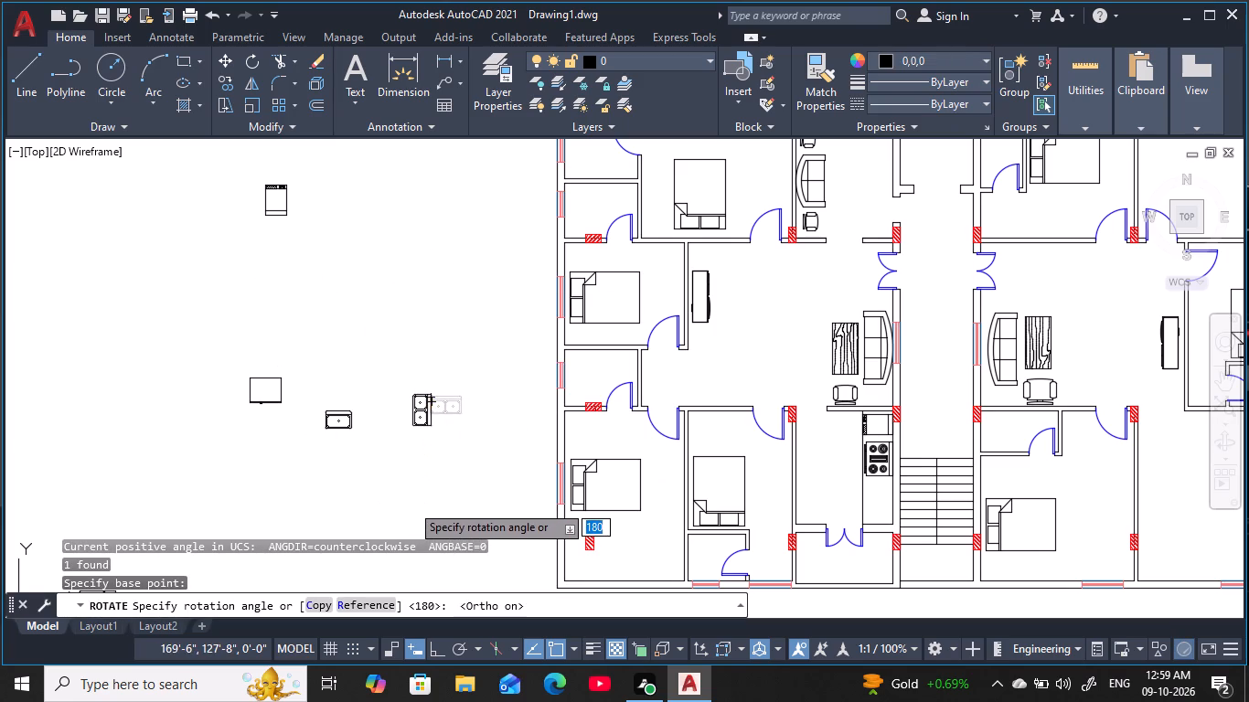
pyautogui.click(413, 506)
pyautogui.press('Escape')
pyautogui.press('Escape')
pyautogui.press('Escape')
pyautogui.press('Escape')
pyautogui.press('Escape')
# Copy the rotated double-bowl sink into the southeast corner of the kitchen counter, with Ortho off.
pyautogui.click(451, 483)
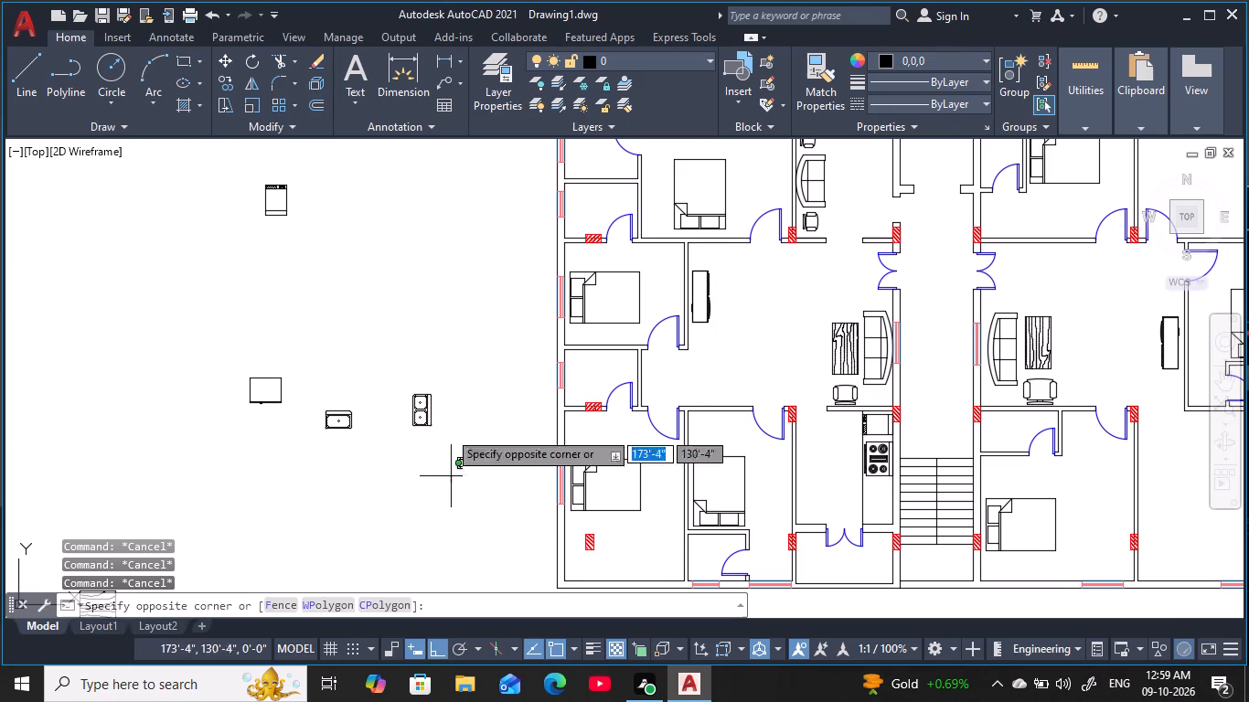
pyautogui.click(407, 364)
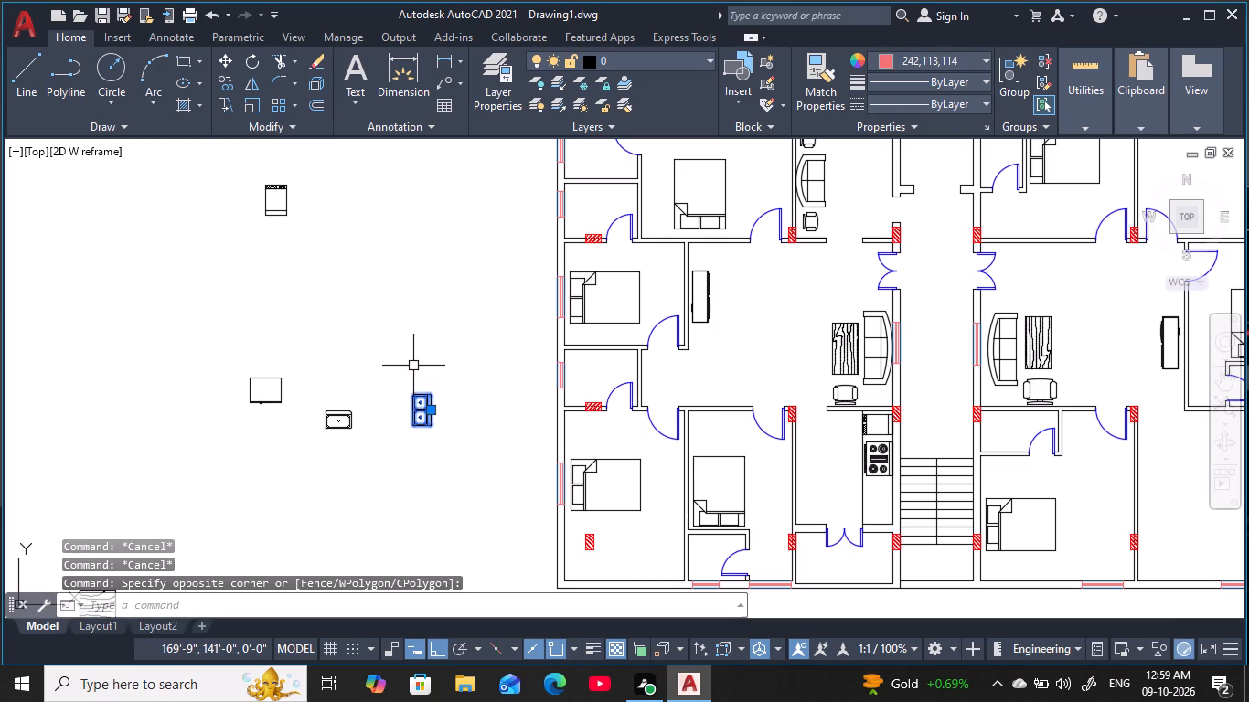
pyautogui.press('c')
pyautogui.write('O')
pyautogui.press('space')
pyautogui.click(433, 429)
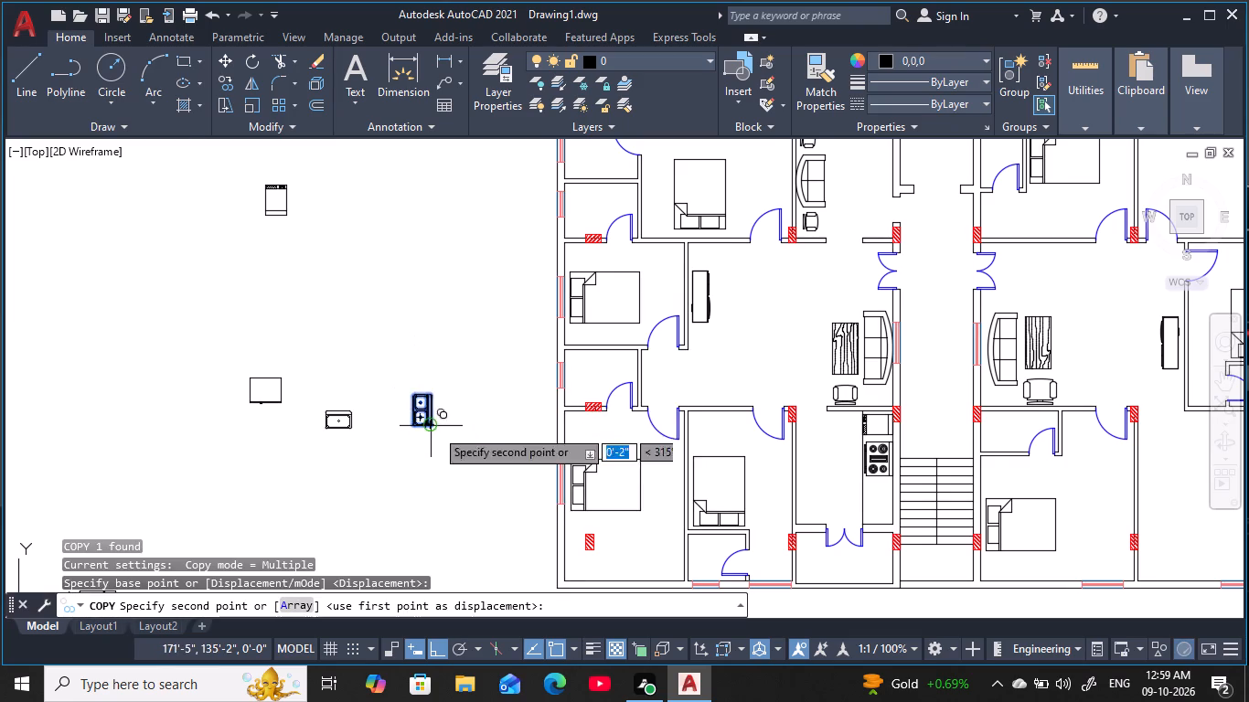
pyautogui.moveTo(475, 397); pyautogui.dragTo(233, 293, button='middle')
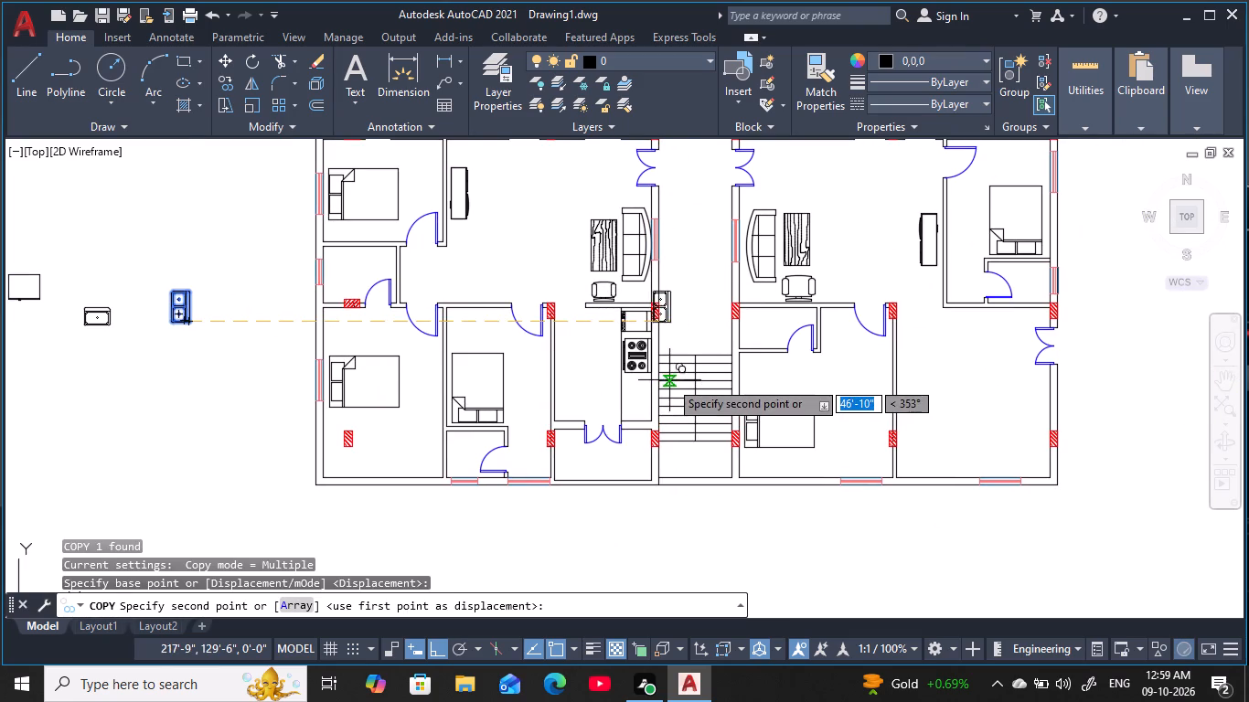
pyautogui.press('F8')
pyautogui.scroll(3, 649, 400)
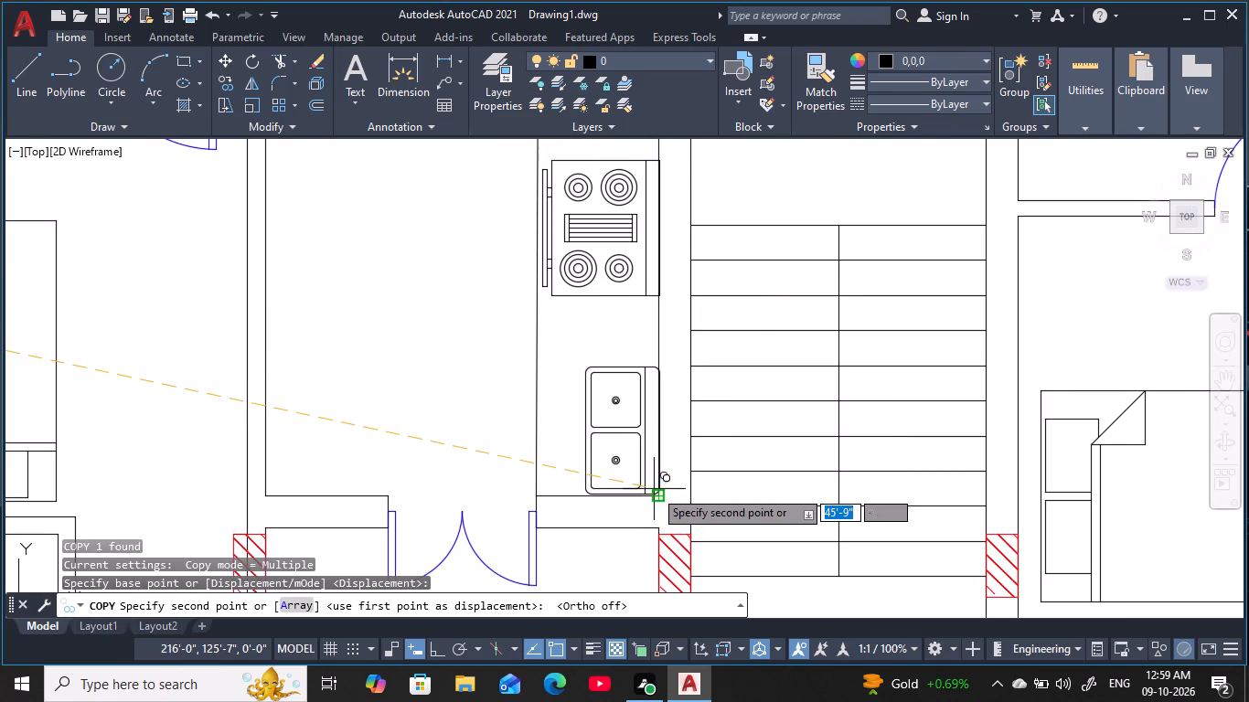
pyautogui.click(654, 489)
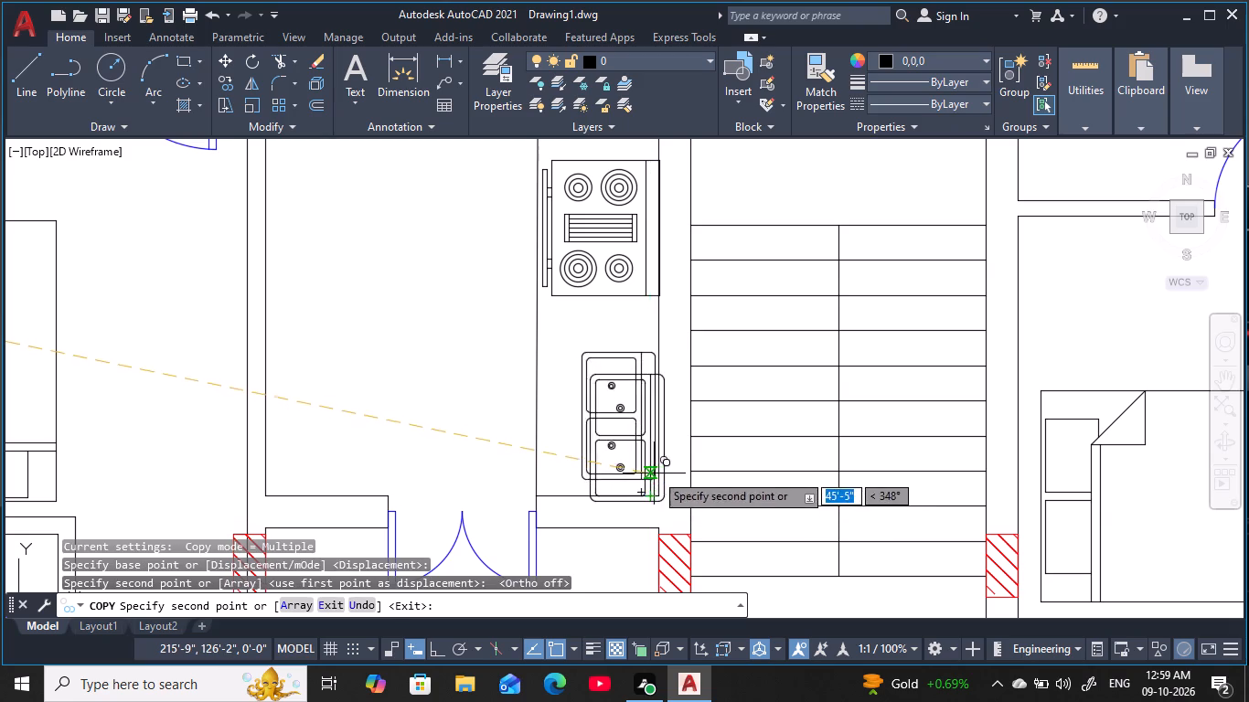
pyautogui.press('Escape')
pyautogui.press('Escape')
pyautogui.press('Escape')
pyautogui.press('Escape')
pyautogui.press('Escape')
pyautogui.press('Escape')
pyautogui.press('Escape')
pyautogui.press('Escape')
pyautogui.press('Escape')
pyautogui.press('Escape')
pyautogui.press('Escape')
pyautogui.press('Escape')
pyautogui.press('Escape')
pyautogui.press('Escape')
pyautogui.press('Escape')
pyautogui.press('Escape')
pyautogui.press('Escape')
pyautogui.press('Escape')
pyautogui.press('Escape')
# Move the copied sink about 5" northwest so it sits clear of the kitchen's south and east walls.
pyautogui.click(639, 442)
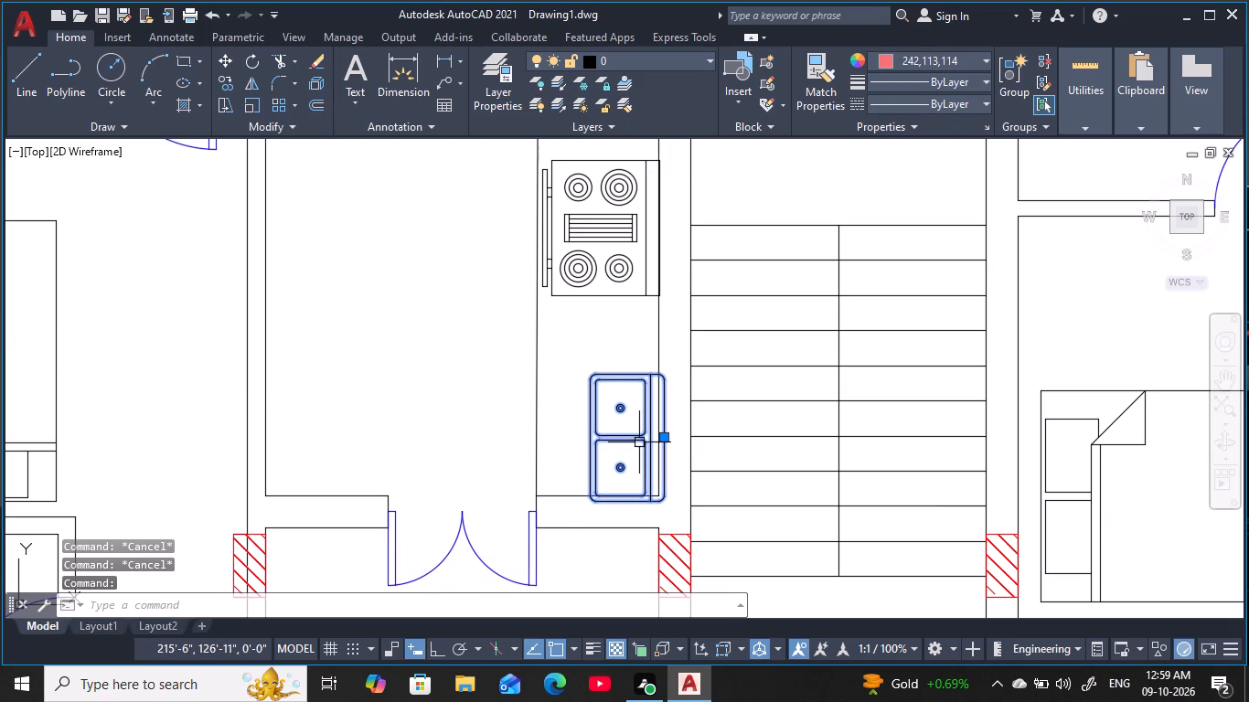
pyautogui.write('M')
pyautogui.press('space')
pyautogui.click(646, 490)
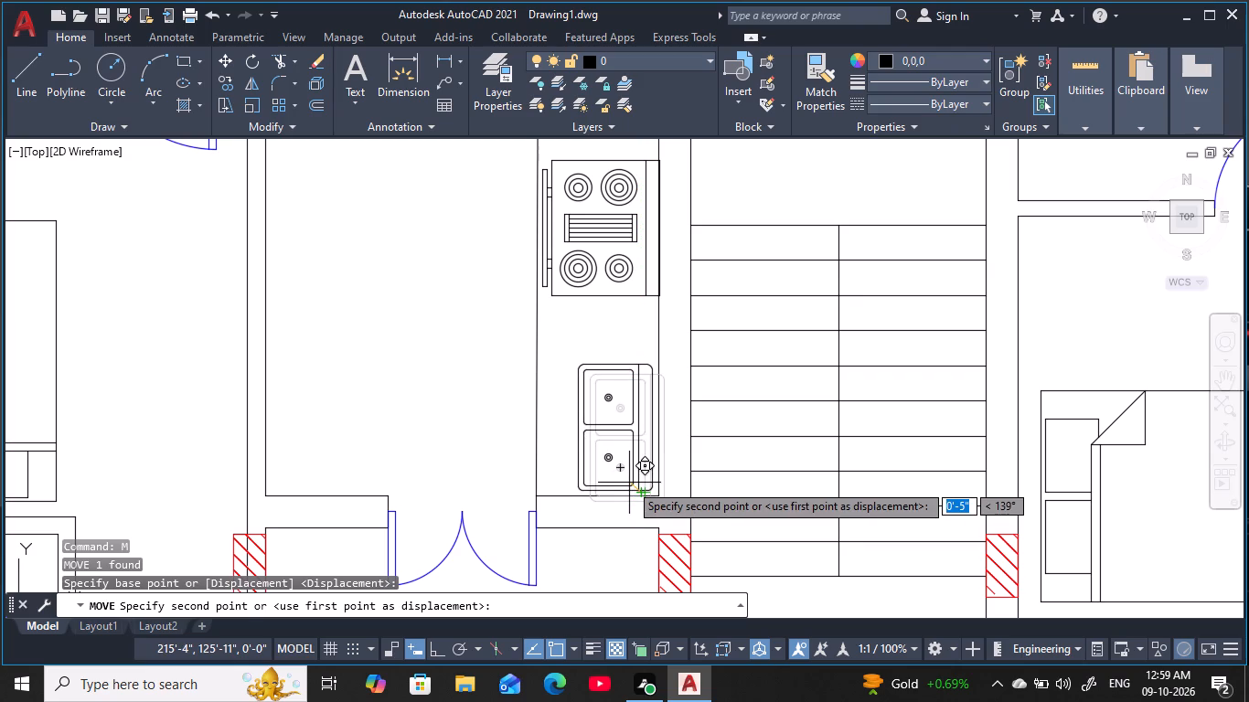
pyautogui.click(629, 483)
pyautogui.press('Escape')
pyautogui.press('Escape')
pyautogui.press('Escape')
pyautogui.press('Escape')
pyautogui.press('Escape')
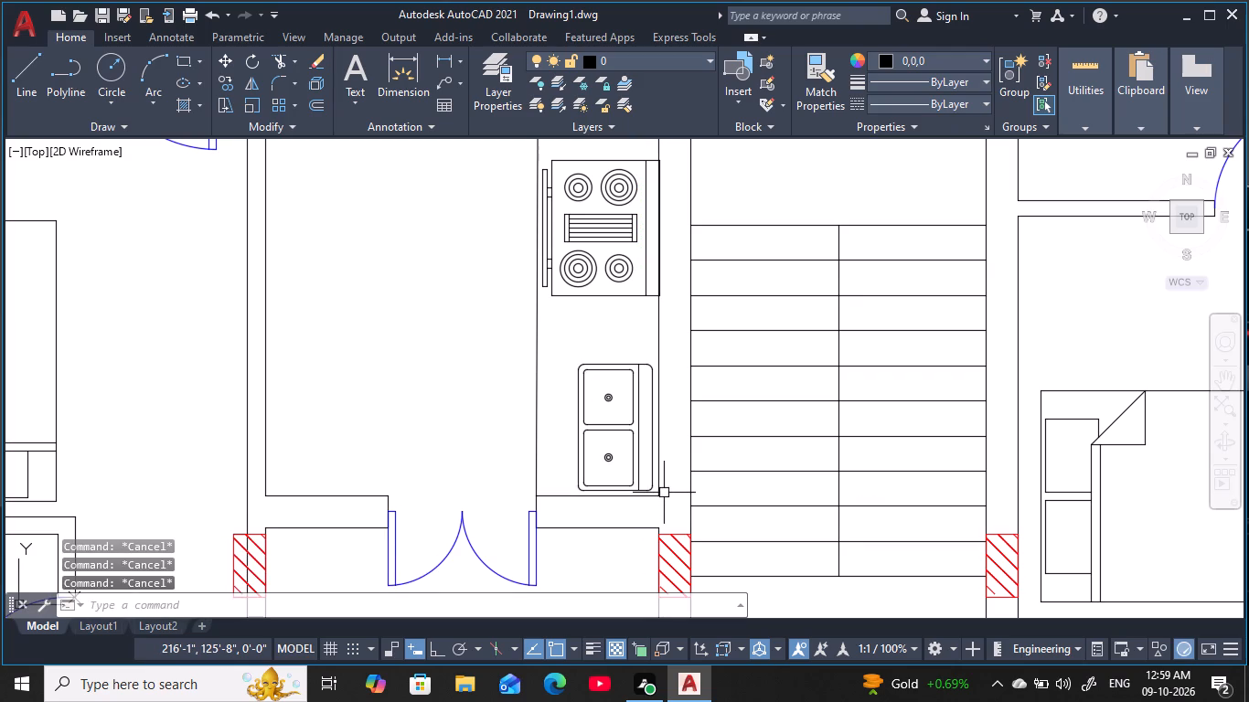
# Scale the kitchen sink up from its southeast corner so it fills the counter south of the cooktop.
pyautogui.write('SC')
pyautogui.press('space')
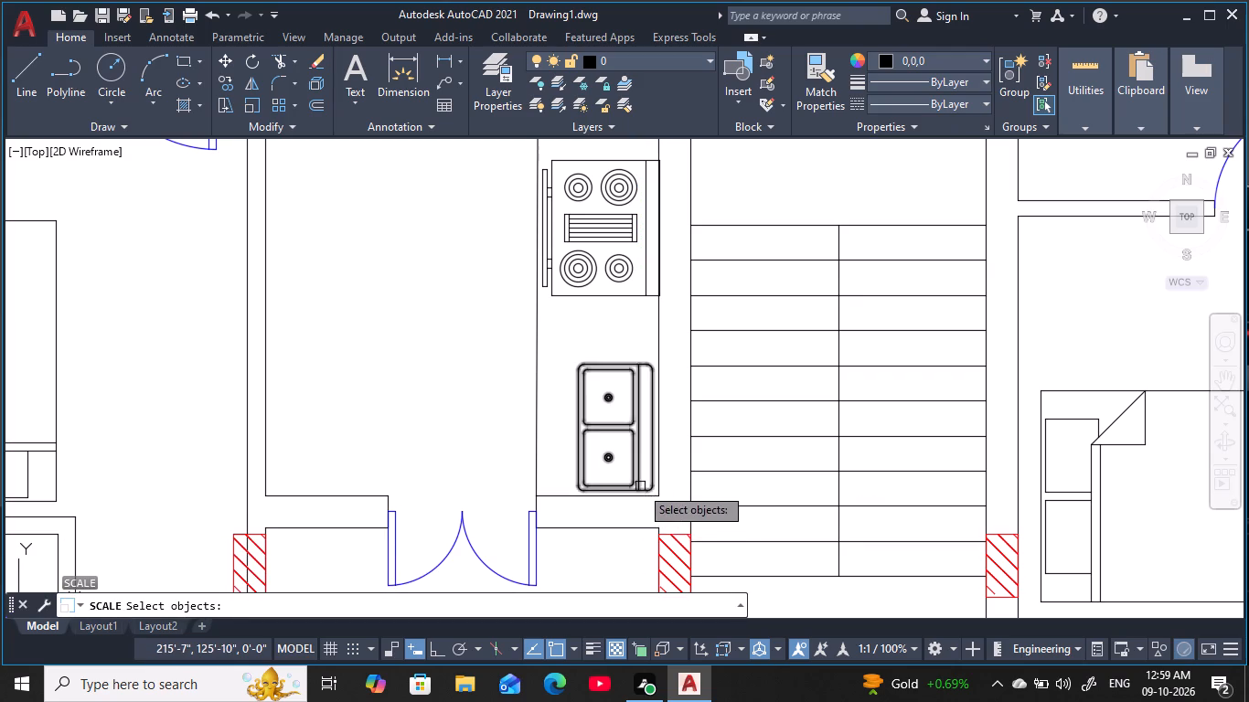
pyautogui.click(640, 486)
pyautogui.press('space')
pyautogui.click(649, 491)
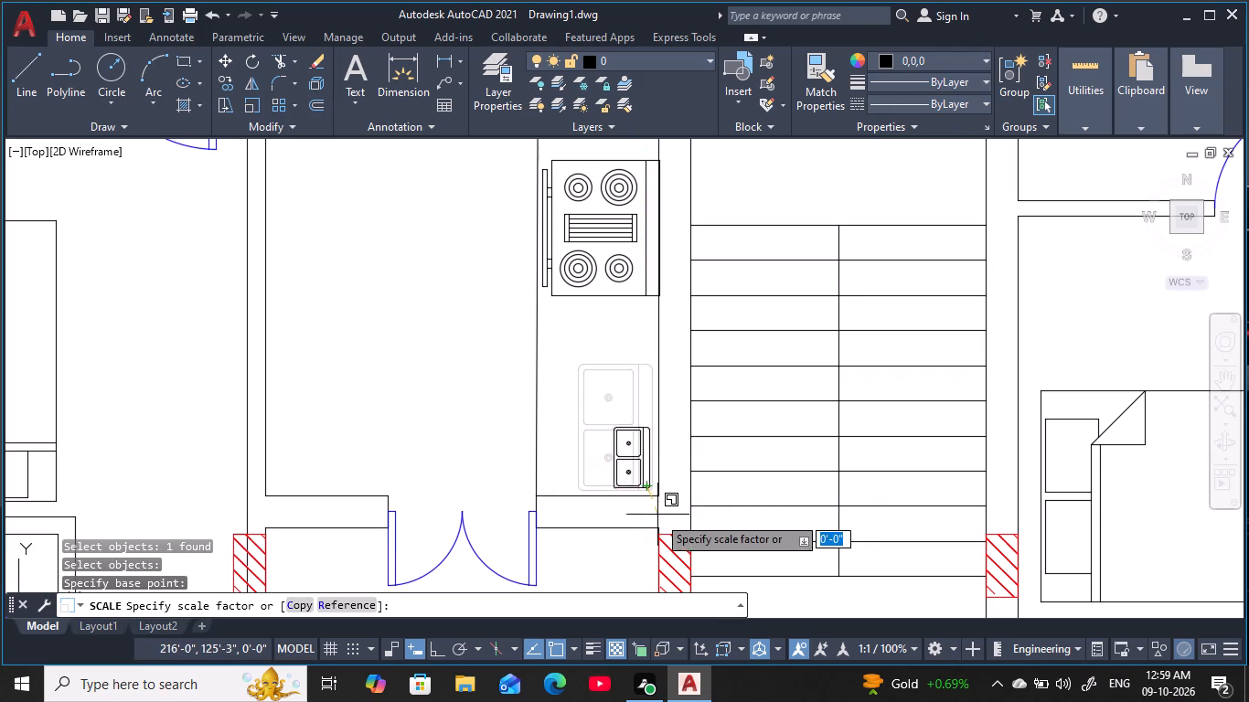
pyautogui.click(687, 561)
pyautogui.scroll(-2, 702, 523)
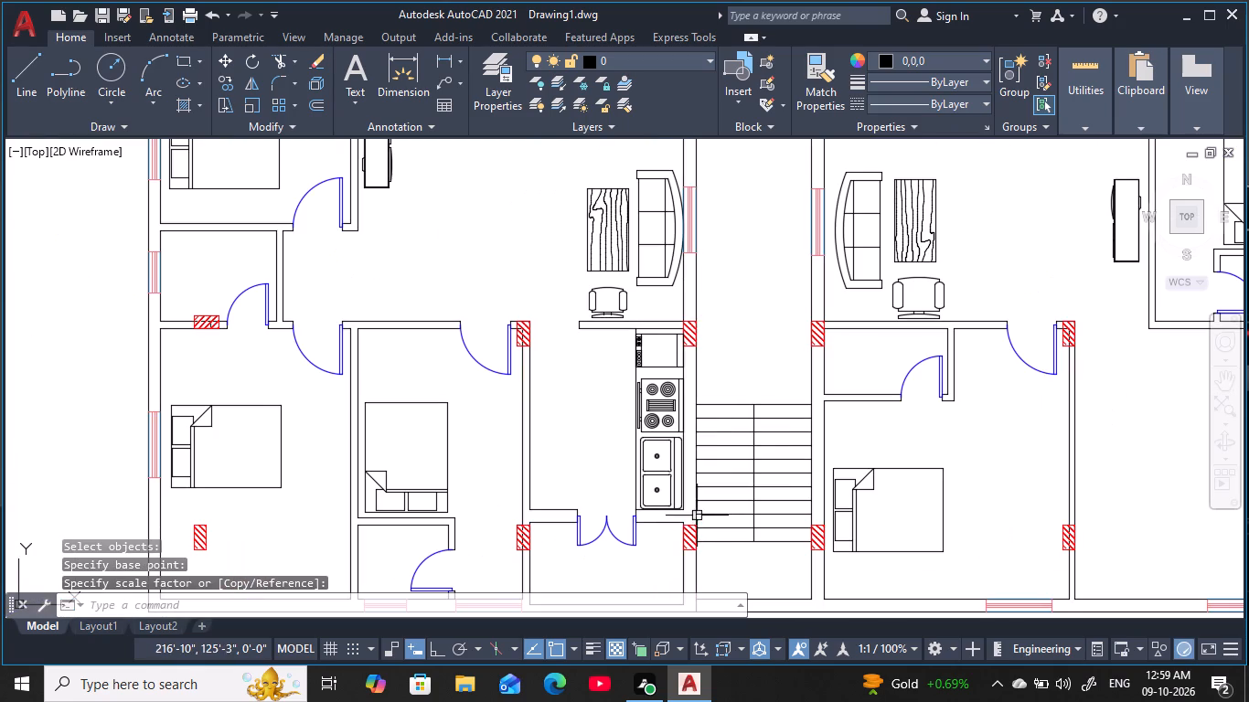
pyautogui.press('Escape')
pyautogui.scroll(2, 672, 465)
pyautogui.press('Escape')
pyautogui.press('Escape')
pyautogui.press('Escape')
pyautogui.moveTo(673, 461); pyautogui.dragTo(689, 409, button='middle')
pyautogui.press('Escape')
pyautogui.scroll(-2, 692, 407)
pyautogui.press('Escape')
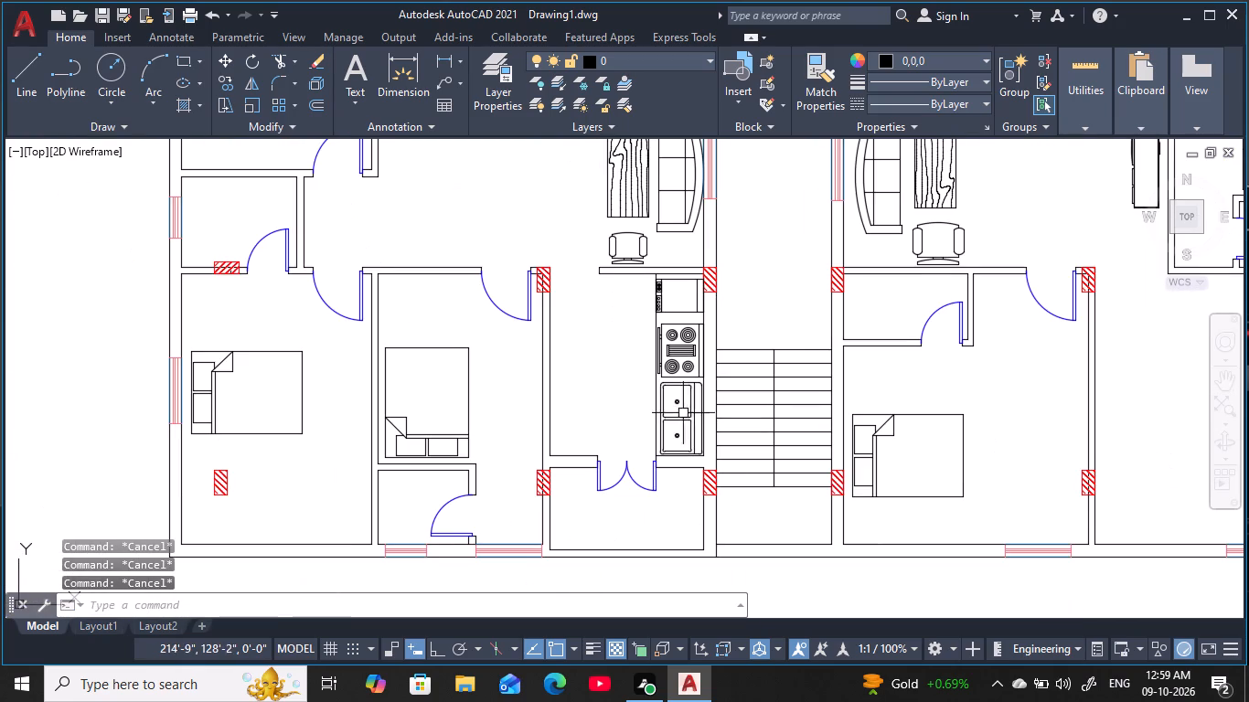
pyautogui.press('Escape')
pyautogui.press('Escape')
pyautogui.press('Escape')
pyautogui.moveTo(624, 394); pyautogui.dragTo(623, 351, button='middle')
pyautogui.press('Escape')
pyautogui.press('Escape')
pyautogui.press('Escape')
pyautogui.press('Escape')
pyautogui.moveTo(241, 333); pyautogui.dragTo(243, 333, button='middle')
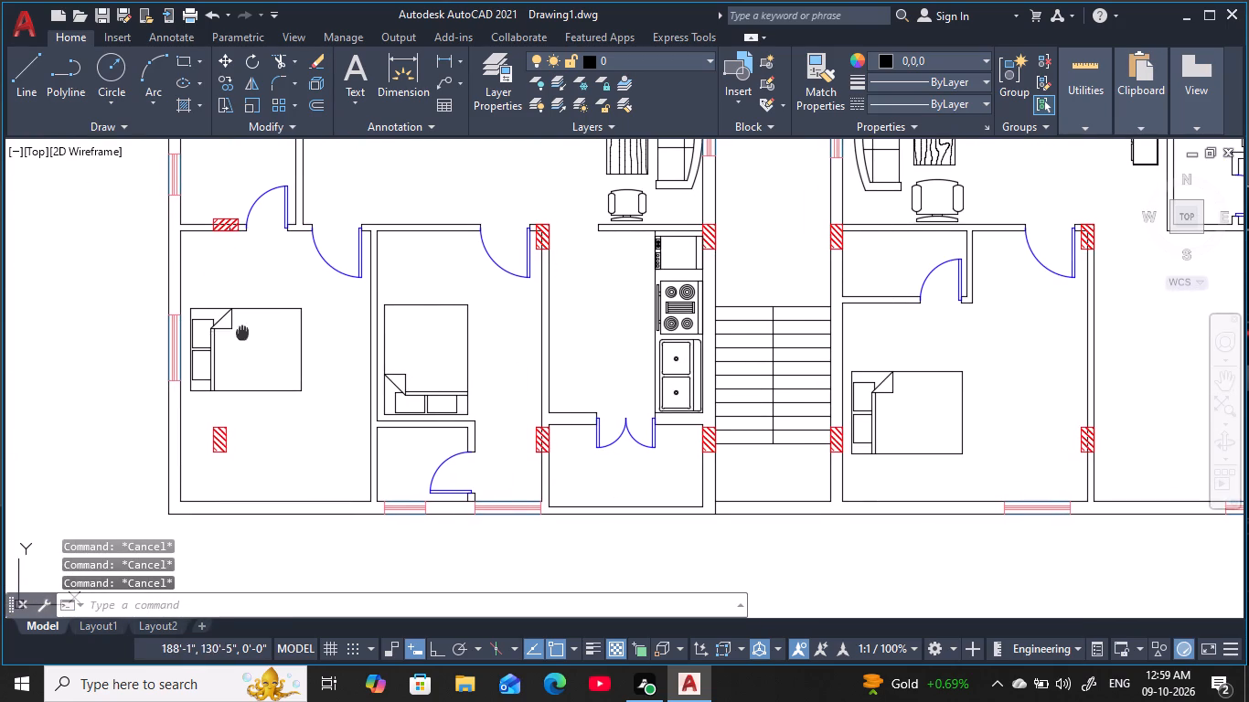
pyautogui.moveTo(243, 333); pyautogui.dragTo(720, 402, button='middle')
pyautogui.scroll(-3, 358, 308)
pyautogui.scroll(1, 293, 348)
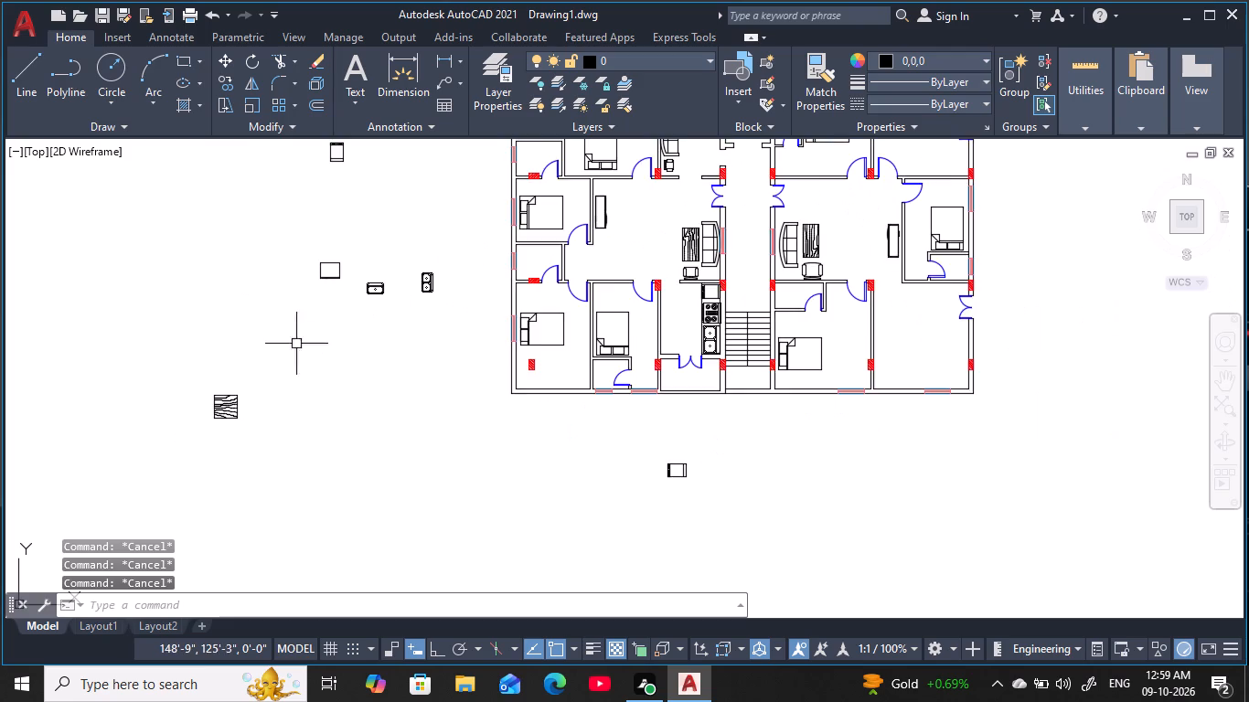
# Rotate the plain rectangular appliance block west of the plan 180° with Ortho on, so its narrow handle strip faces north.
pyautogui.moveTo(330, 254); pyautogui.dragTo(326, 355, button='middle')
pyautogui.scroll(4, 335, 364)
pyautogui.click(386, 449)
pyautogui.click(93, 231)
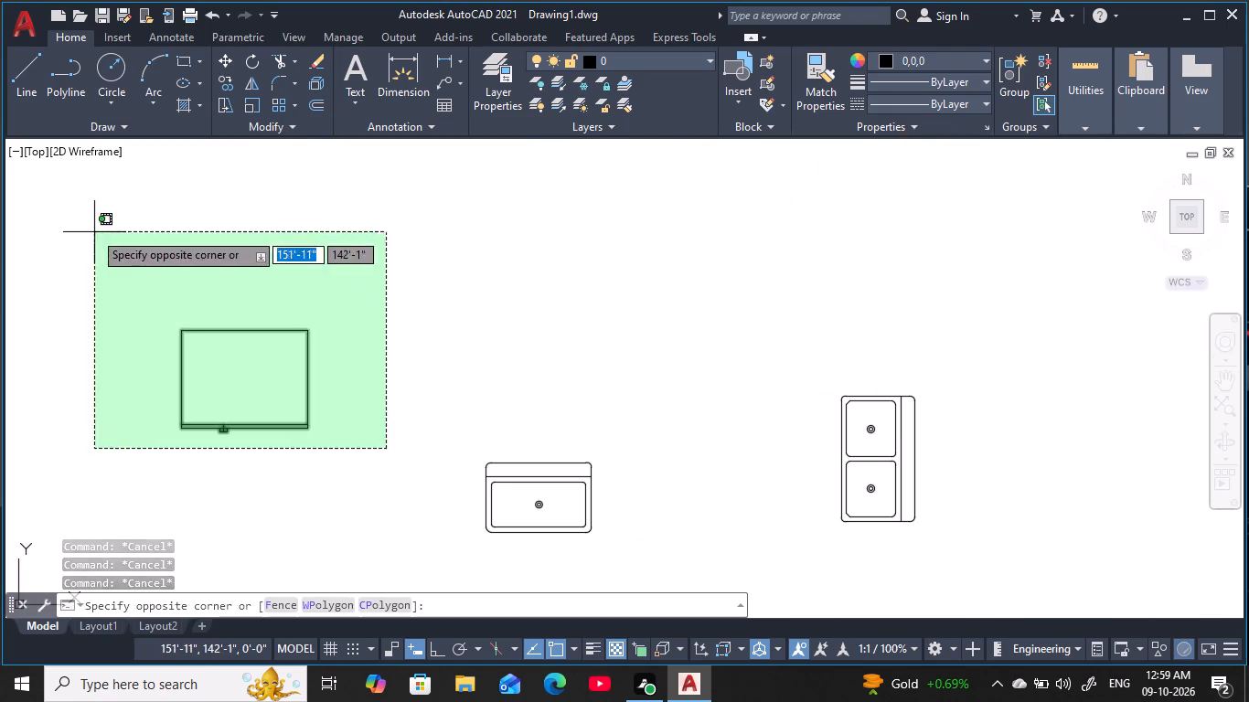
pyautogui.press('r')
pyautogui.write('O')
pyautogui.press('space')
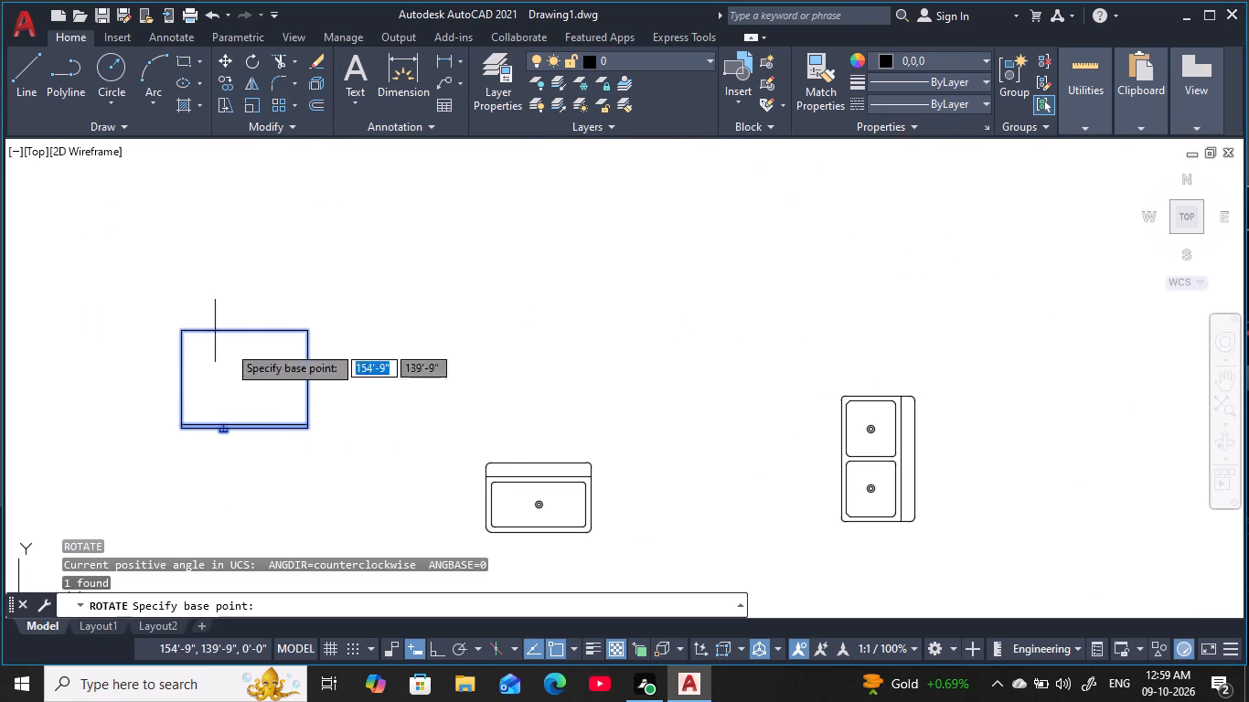
pyautogui.click(293, 424)
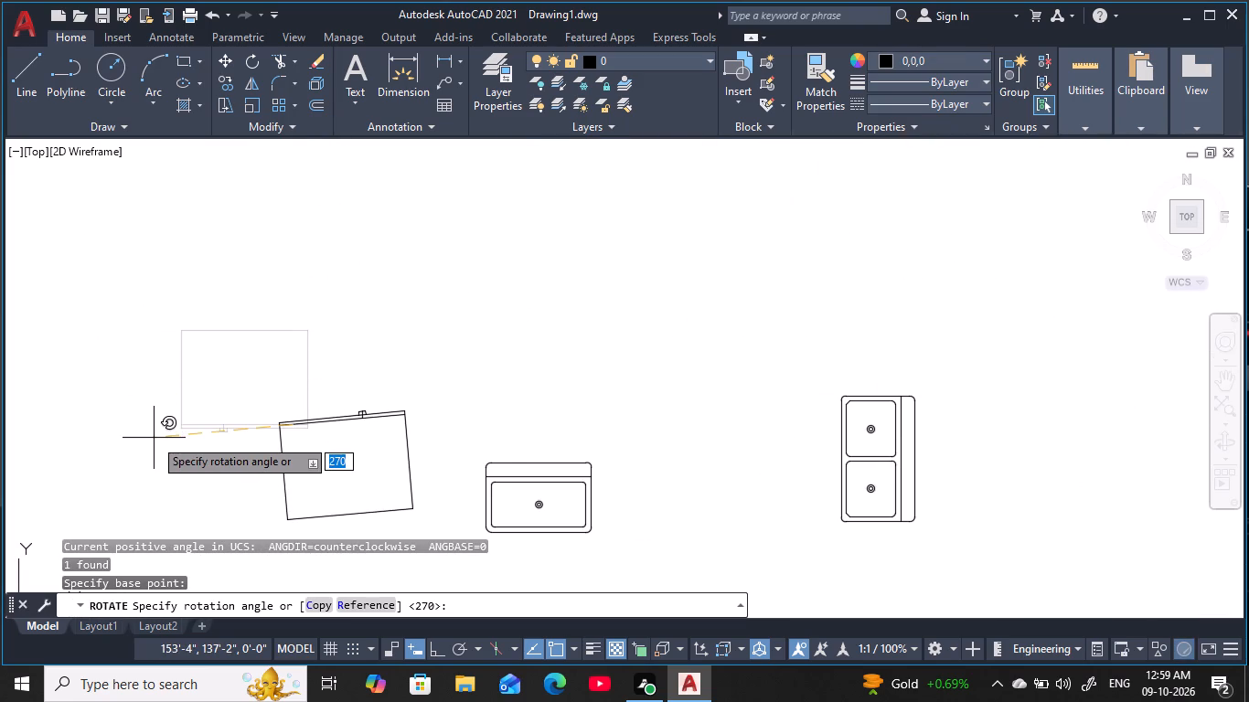
pyautogui.press('F8')
pyautogui.click(153, 439)
pyautogui.press('Escape')
pyautogui.press('Escape')
pyautogui.press('Escape')
pyautogui.press('Escape')
pyautogui.press('Escape')
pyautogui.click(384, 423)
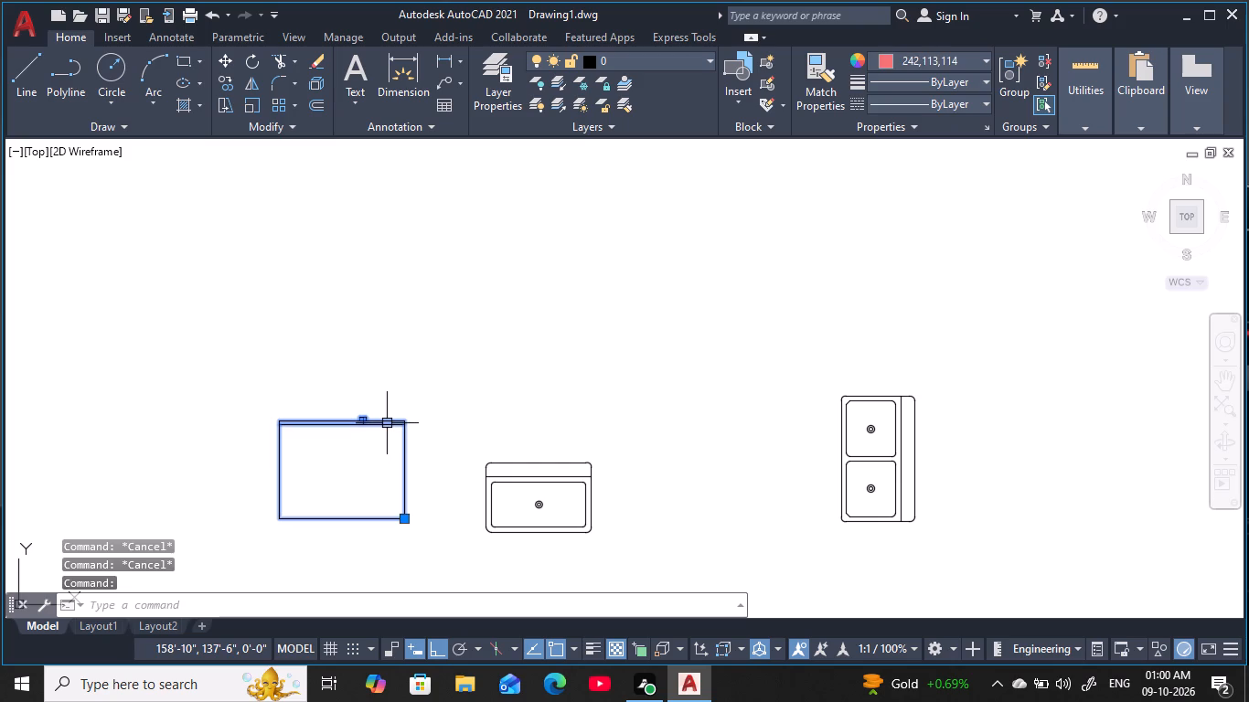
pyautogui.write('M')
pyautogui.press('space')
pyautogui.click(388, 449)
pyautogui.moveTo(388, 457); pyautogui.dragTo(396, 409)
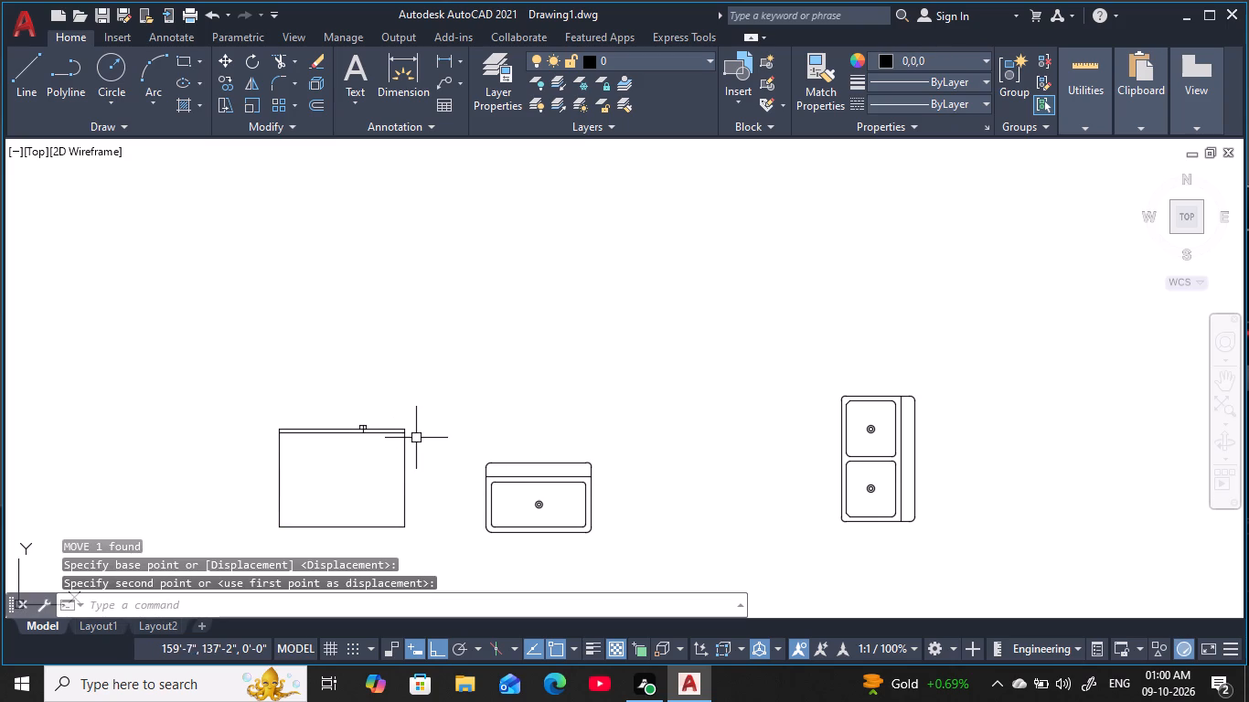
# Move the rotated appliance block by its southeast corner to the wall corner just west of the kitchen's south double door, with Ortho off.
pyautogui.click(407, 435)
pyautogui.press('space')
pyautogui.click(407, 530)
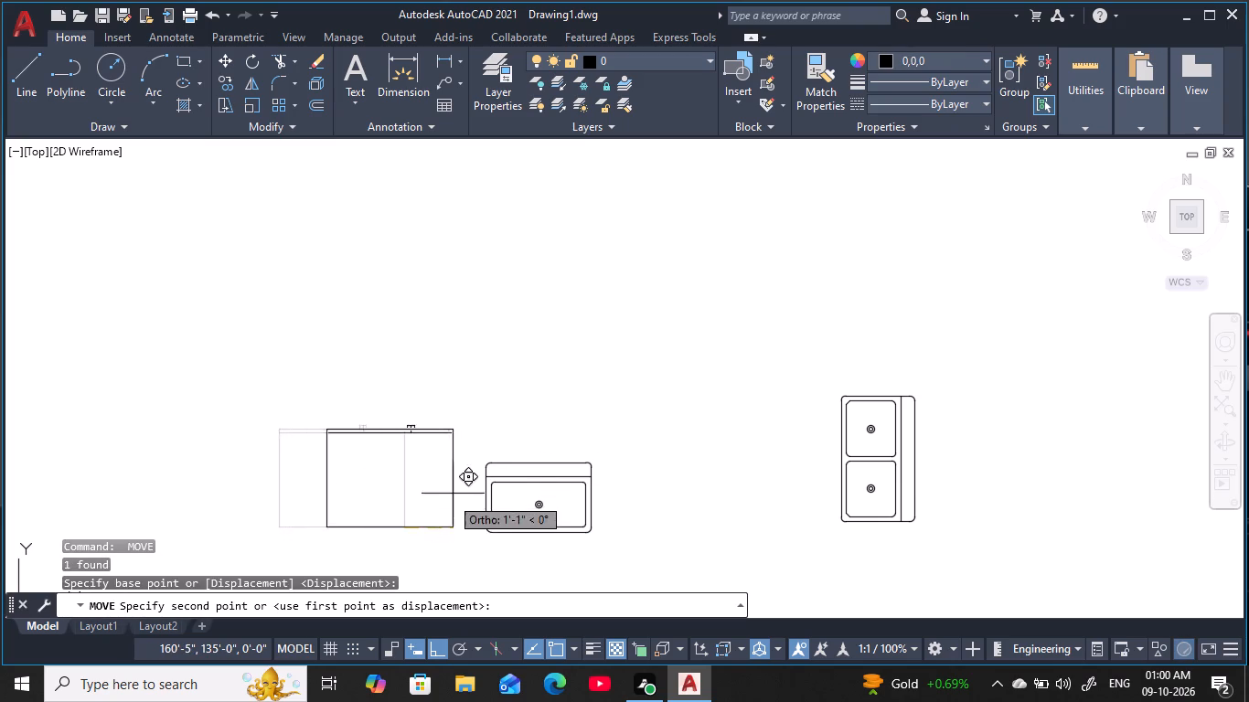
pyautogui.moveTo(454, 489); pyautogui.dragTo(451, 302, button='middle')
pyautogui.scroll(-2, 471, 313)
pyautogui.scroll(-2, 572, 451)
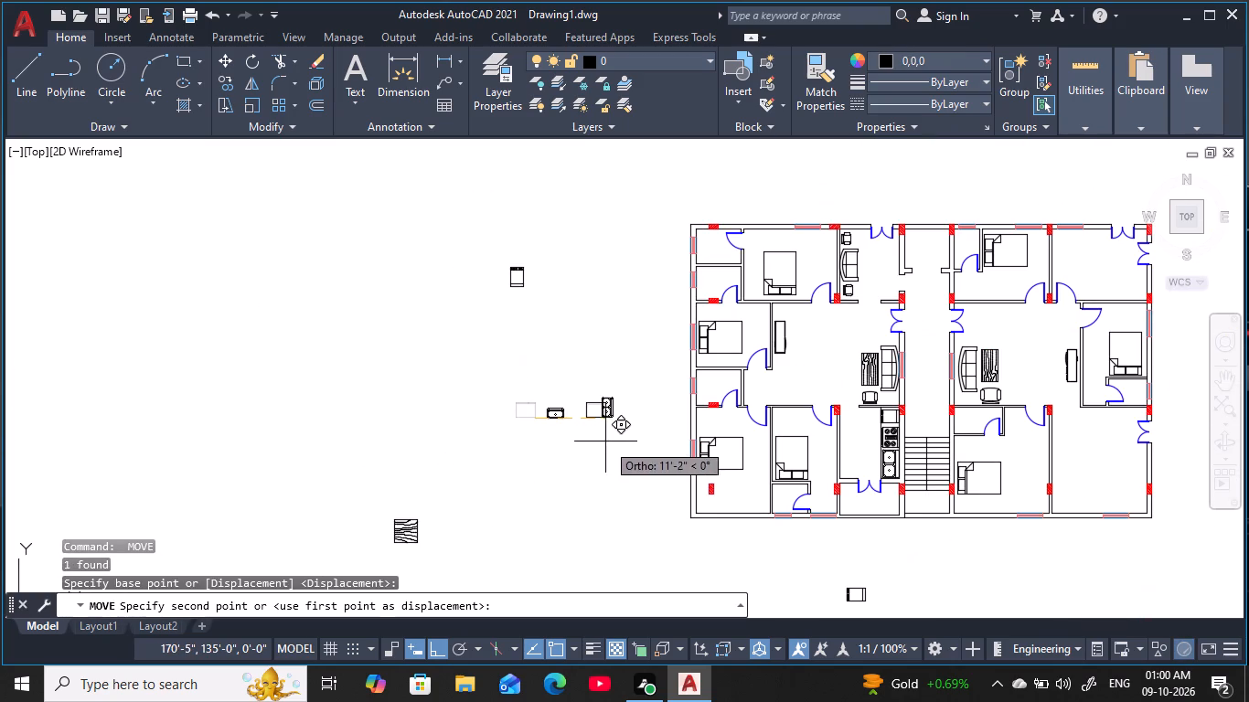
pyautogui.press('F8')
pyautogui.moveTo(650, 469); pyautogui.dragTo(387, 427, button='middle')
pyautogui.scroll(4, 593, 438)
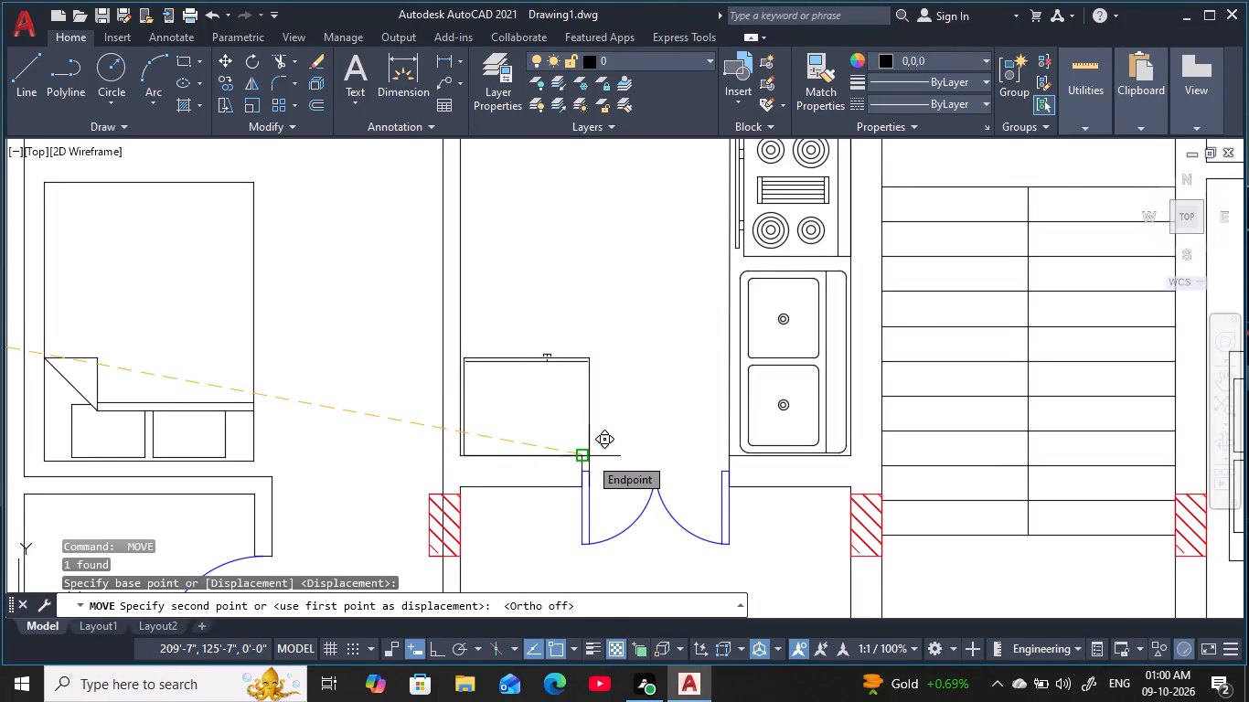
pyautogui.click(589, 456)
pyautogui.scroll(-1, 628, 458)
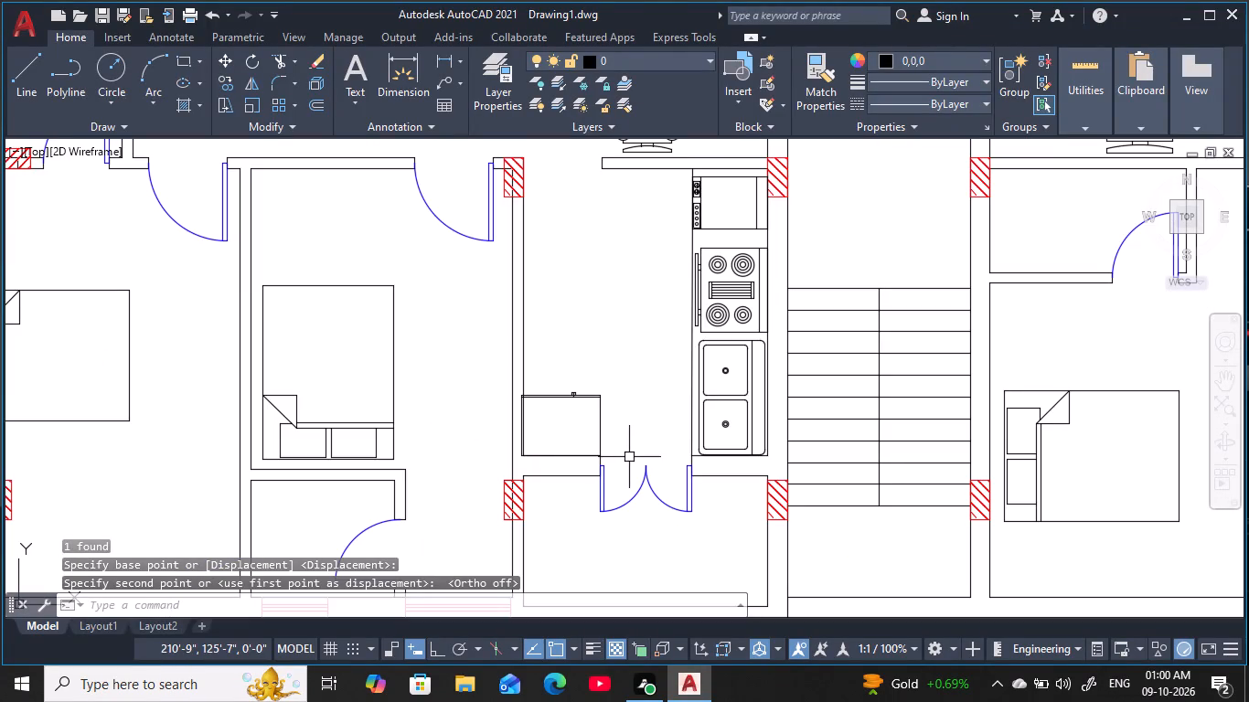
pyautogui.scroll(3, 572, 429)
pyautogui.moveTo(503, 406); pyautogui.dragTo(548, 364, button='middle')
pyautogui.press('Escape')
pyautogui.press('Escape')
pyautogui.press('Escape')
pyautogui.press('Escape')
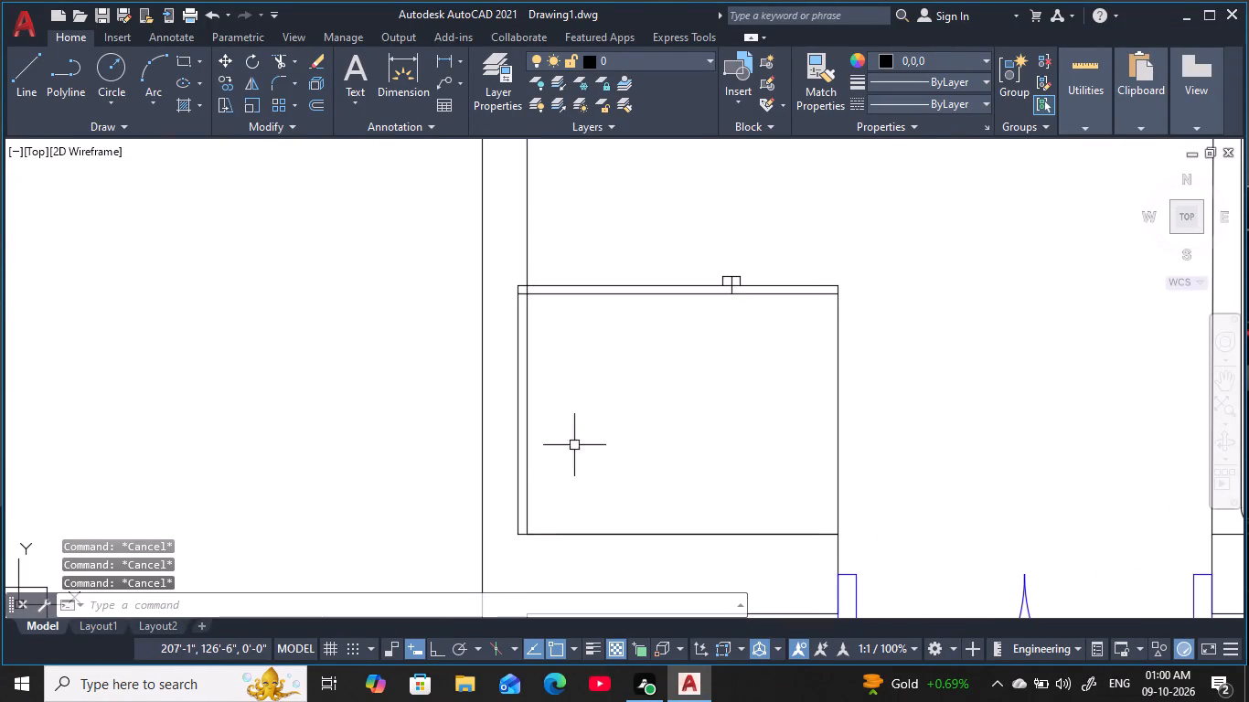
pyautogui.press('Escape')
pyautogui.press('Escape')
pyautogui.press('Escape')
pyautogui.press('Escape')
pyautogui.press('Escape')
pyautogui.press('Escape')
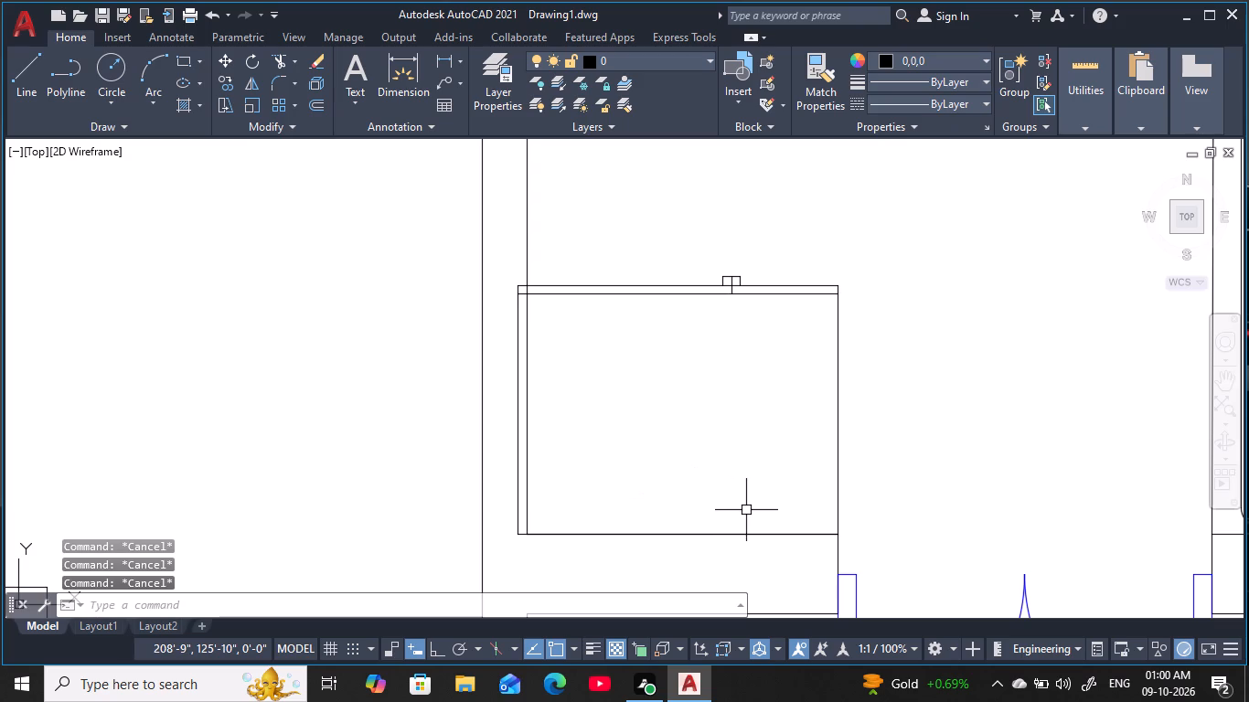
# Scale the appliance block down from its southeast corner so it fits between the kitchen's west wall and the double door.
pyautogui.write('SC')
pyautogui.press('space')
pyautogui.click(837, 521)
pyautogui.press('space')
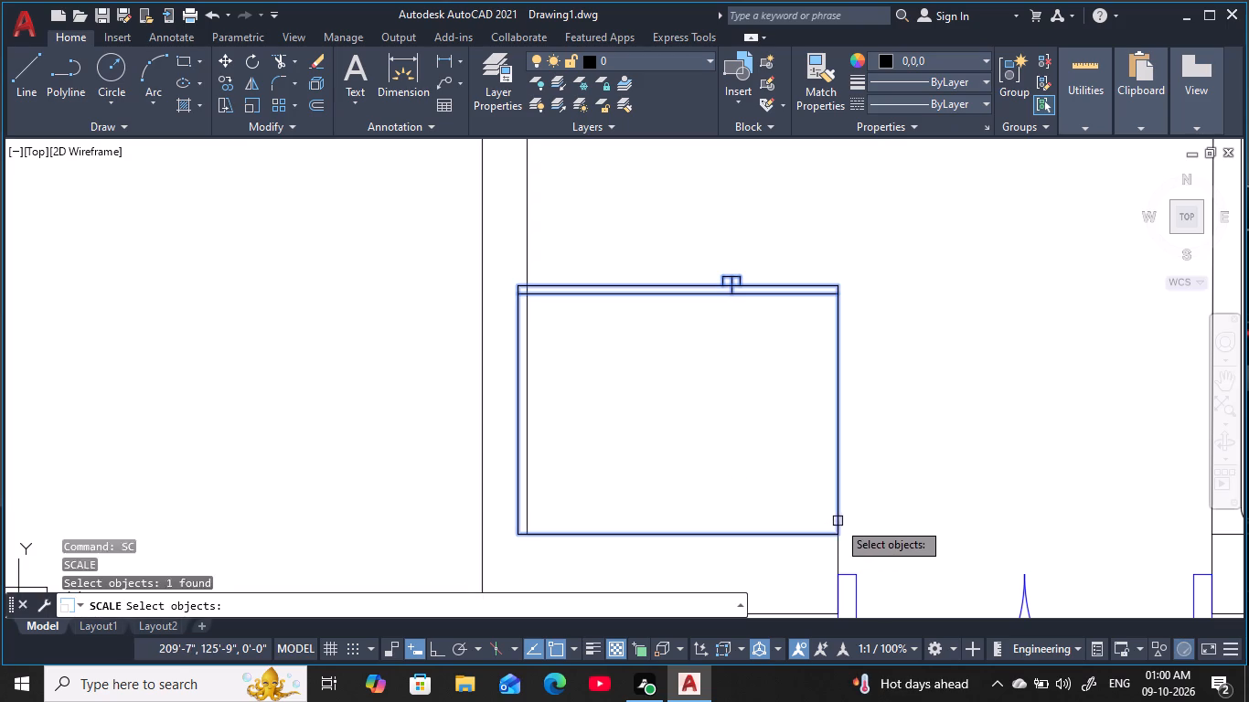
pyautogui.click(839, 536)
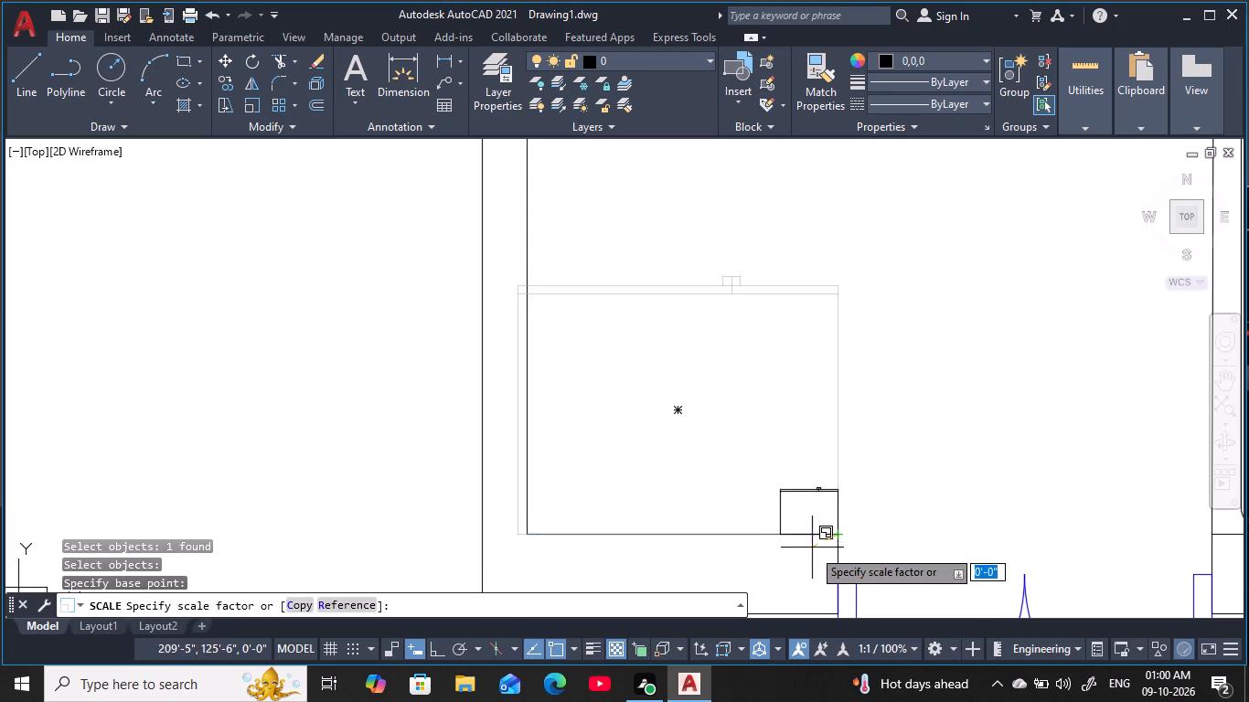
pyautogui.click(690, 532)
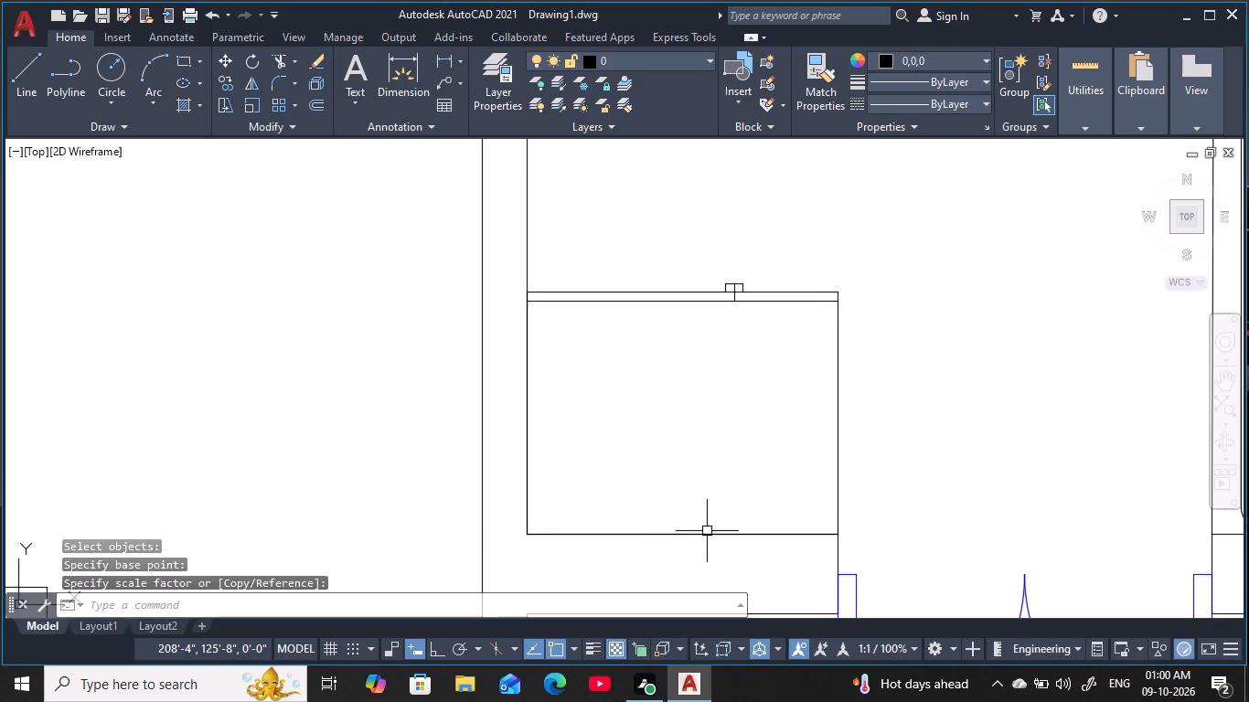
pyautogui.scroll(-2, 872, 509)
pyautogui.moveTo(838, 501); pyautogui.dragTo(632, 452, button='middle')
pyautogui.press('Escape')
pyautogui.press('Escape')
# Examine the fitted kitchen and the rooms east of the staircase.
pyautogui.scroll(-3, 640, 428)
pyautogui.moveTo(645, 429); pyautogui.dragTo(640, 427, button='middle')
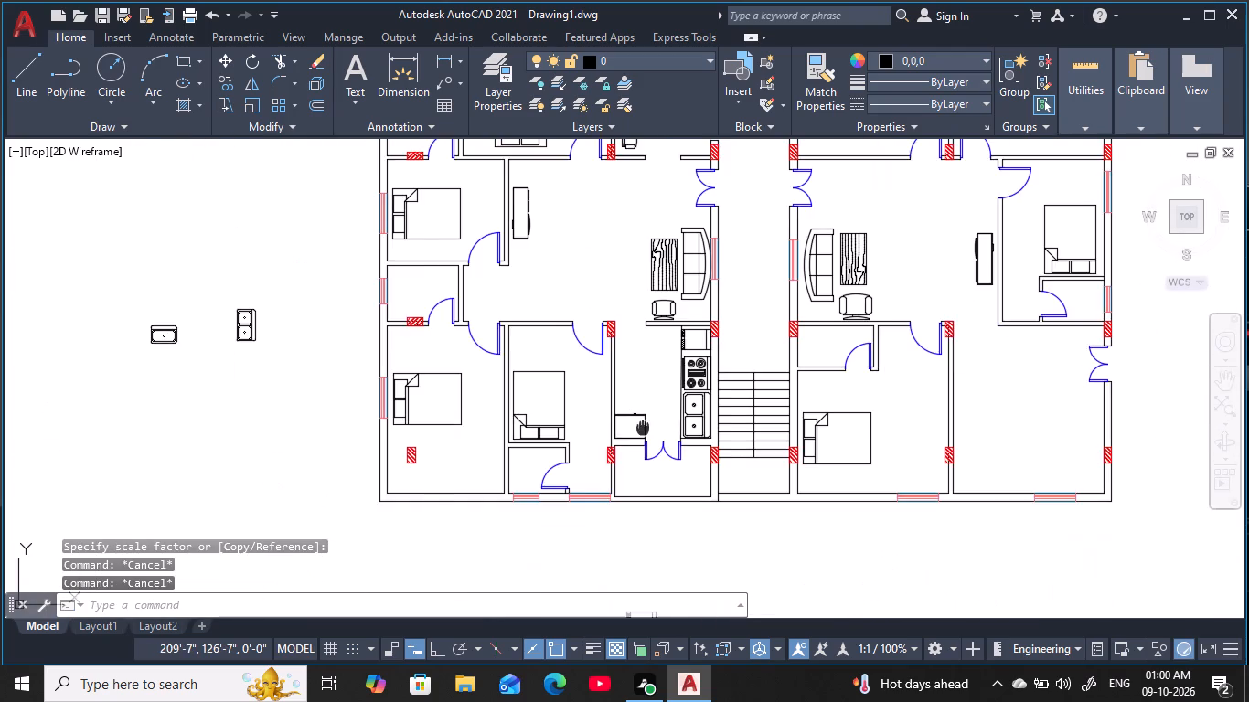
pyautogui.moveTo(640, 427); pyautogui.dragTo(561, 409, button='middle')
pyautogui.press('Escape')
pyautogui.scroll(4, 582, 407)
pyautogui.press('Escape')
pyautogui.press('Escape')
pyautogui.middleClick(585, 402)
pyautogui.scroll(-4, 585, 402)
pyautogui.press('Escape')
pyautogui.press('Escape')
pyautogui.press('Escape')
pyautogui.moveTo(766, 392); pyautogui.dragTo(613, 390, button='middle')
pyautogui.scroll(2, 445, 382)
pyautogui.moveTo(448, 383); pyautogui.dragTo(451, 387, button='middle')
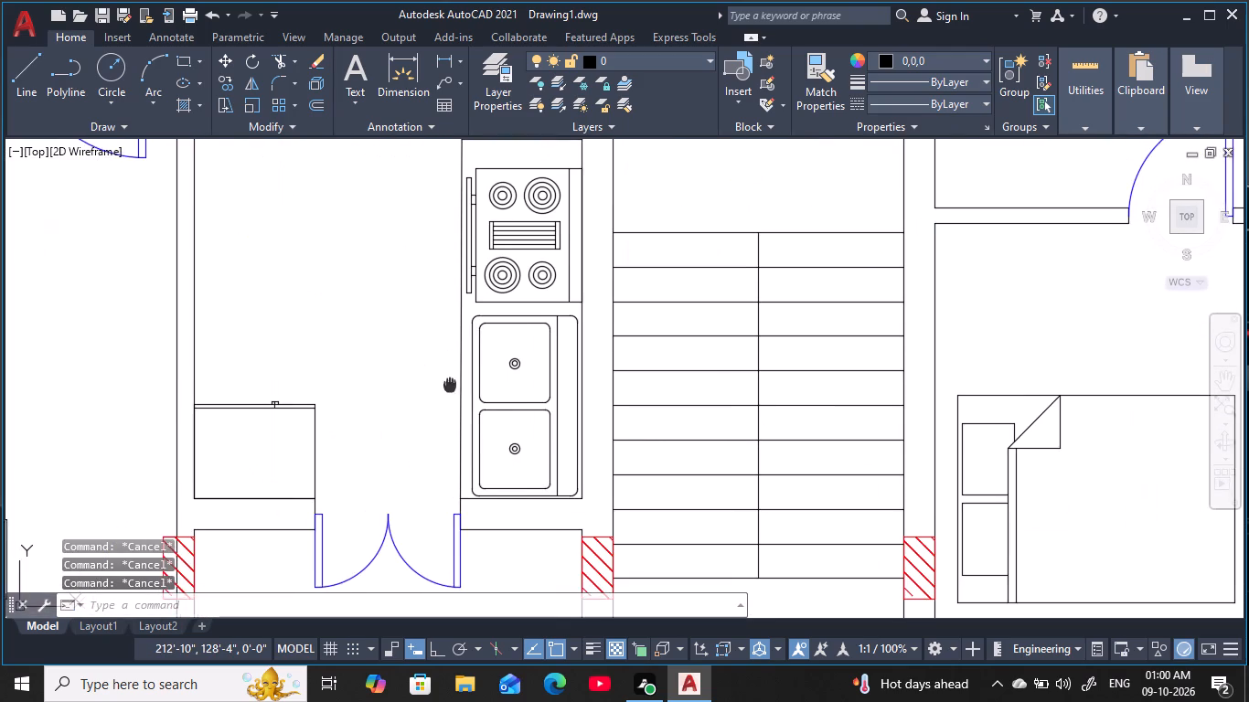
pyautogui.moveTo(451, 387); pyautogui.dragTo(454, 393, button='middle')
pyautogui.scroll(-2, 458, 397)
pyautogui.moveTo(458, 397); pyautogui.dragTo(436, 406, button='middle')
pyautogui.press('Escape')
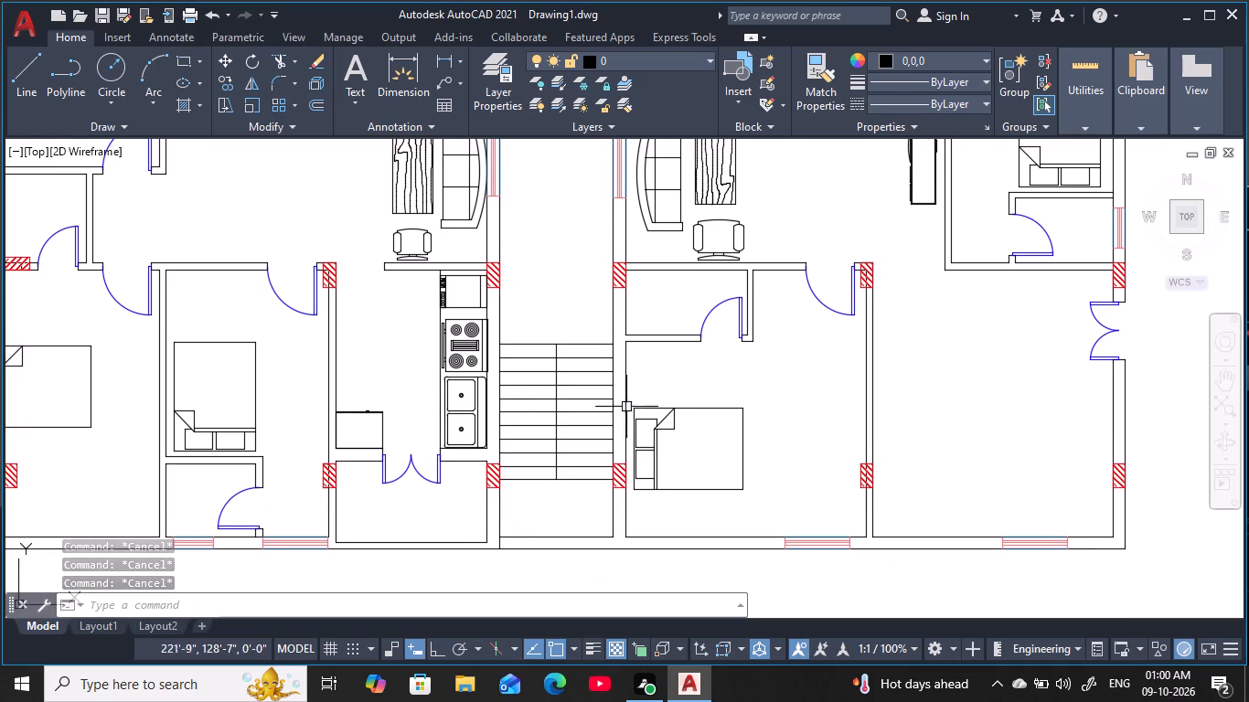
pyautogui.press('Escape')
pyautogui.moveTo(794, 445); pyautogui.dragTo(689, 420, button='middle')
pyautogui.press('Escape')
pyautogui.press('Escape')
pyautogui.press('Escape')
pyautogui.press('Escape')
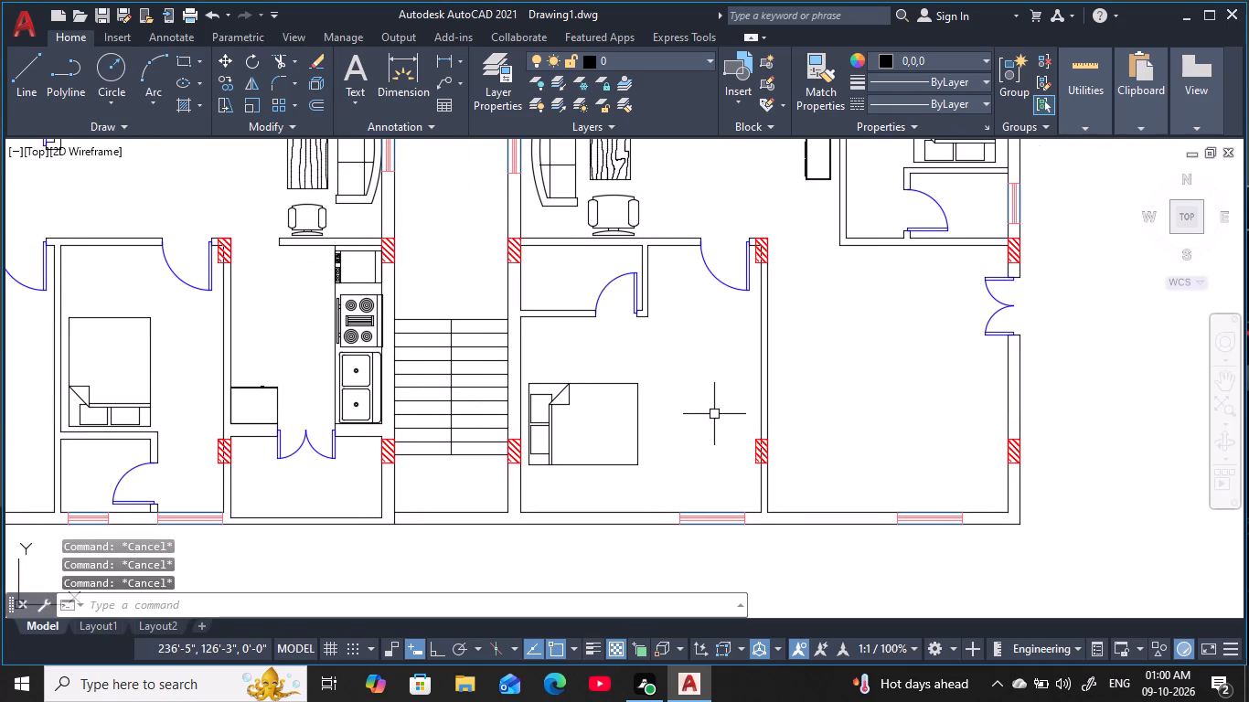
pyautogui.press('Escape')
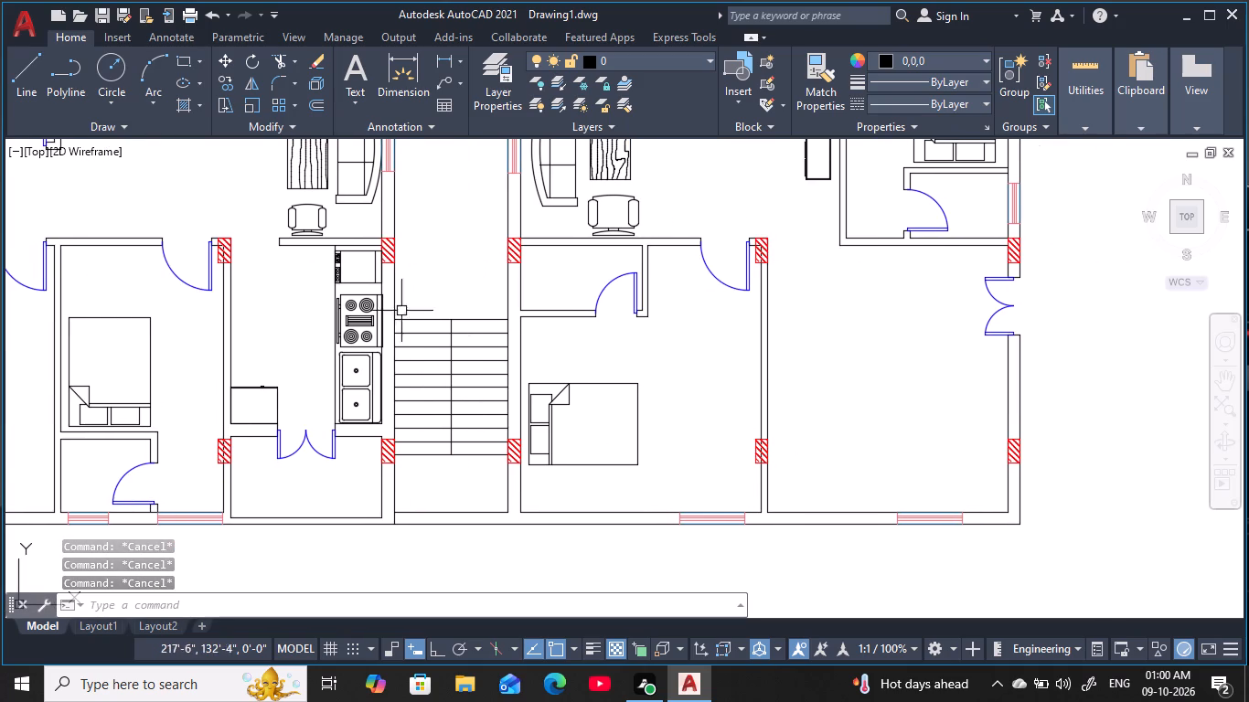
# Copy the kitchen's northeast appliance, counter edge line, cooktop and double-bowl sink about 54' east into the empty area beyond the plan.
pyautogui.scroll(1, 382, 297)
pyautogui.moveTo(383, 294); pyautogui.dragTo(571, 347, button='middle')
pyautogui.scroll(1, 572, 347)
pyautogui.press('Escape')
pyautogui.press('Escape')
pyautogui.click(509, 316)
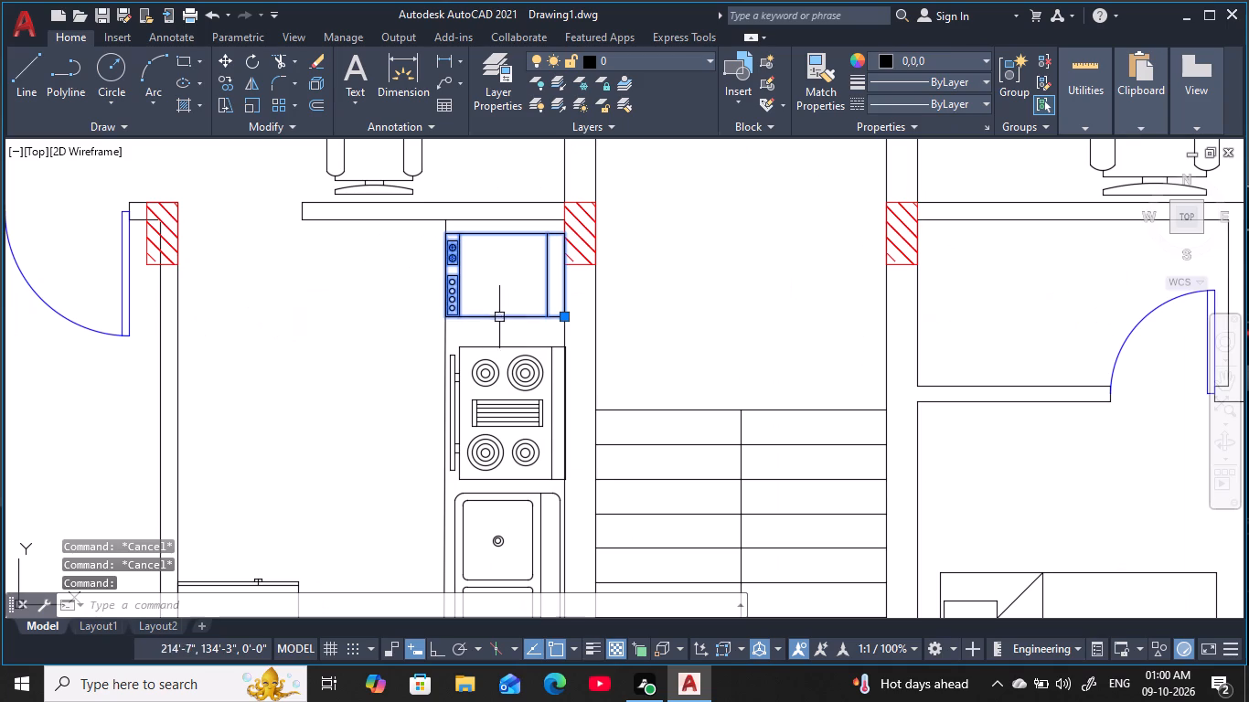
pyautogui.click(442, 331)
pyautogui.click(485, 359)
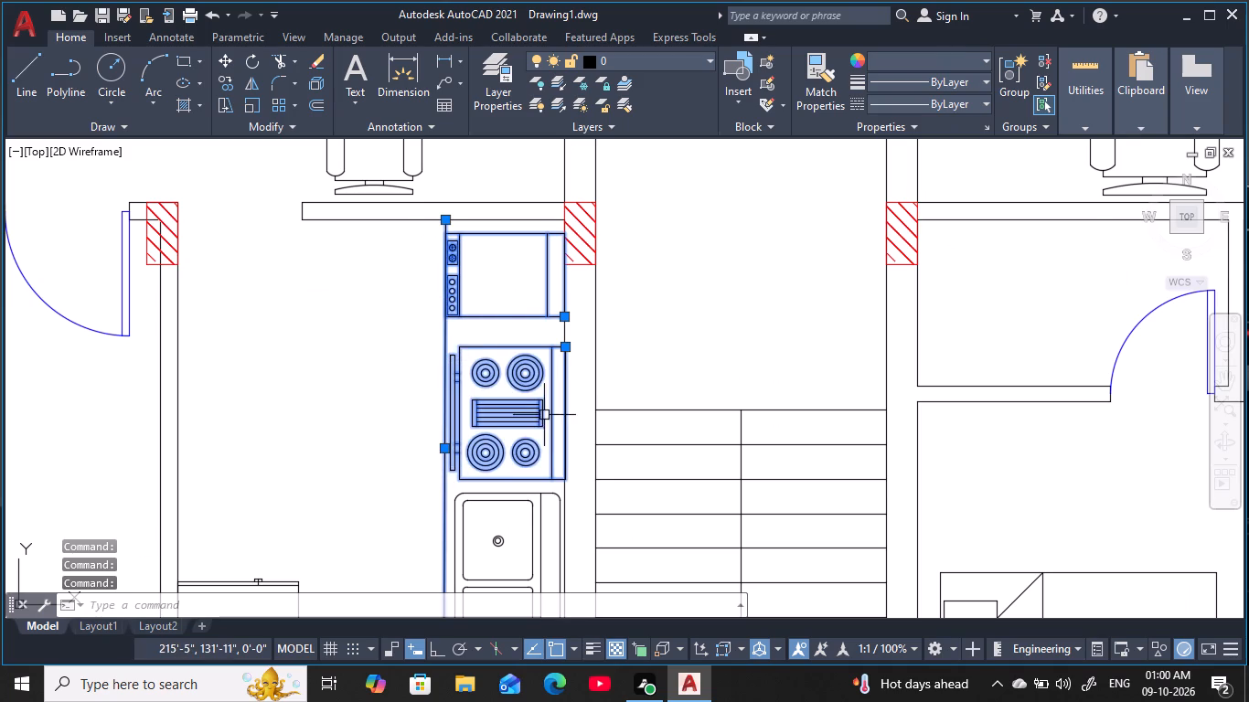
pyautogui.moveTo(548, 416); pyautogui.dragTo(563, 312, button='middle')
pyautogui.click(532, 387)
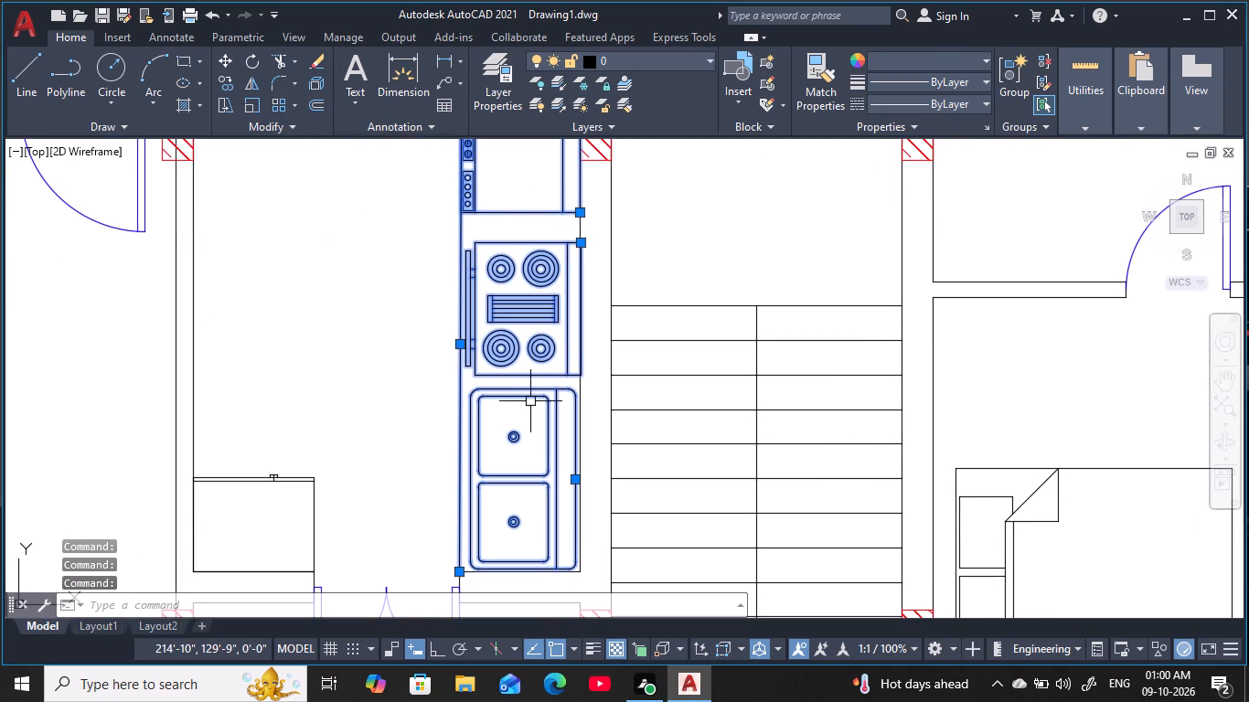
pyautogui.press('c')
pyautogui.write('O')
pyautogui.press('space')
pyautogui.click(528, 367)
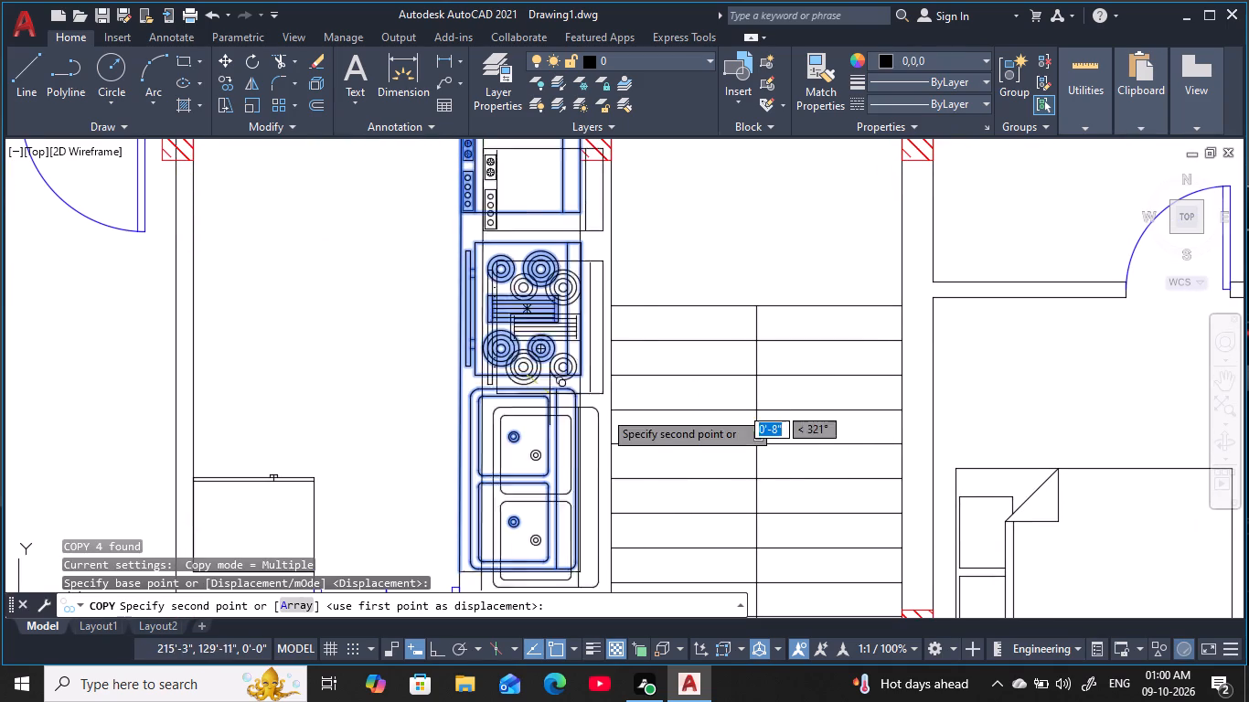
pyautogui.moveTo(678, 432); pyautogui.dragTo(392, 255, button='middle')
pyautogui.scroll(-3, 385, 252)
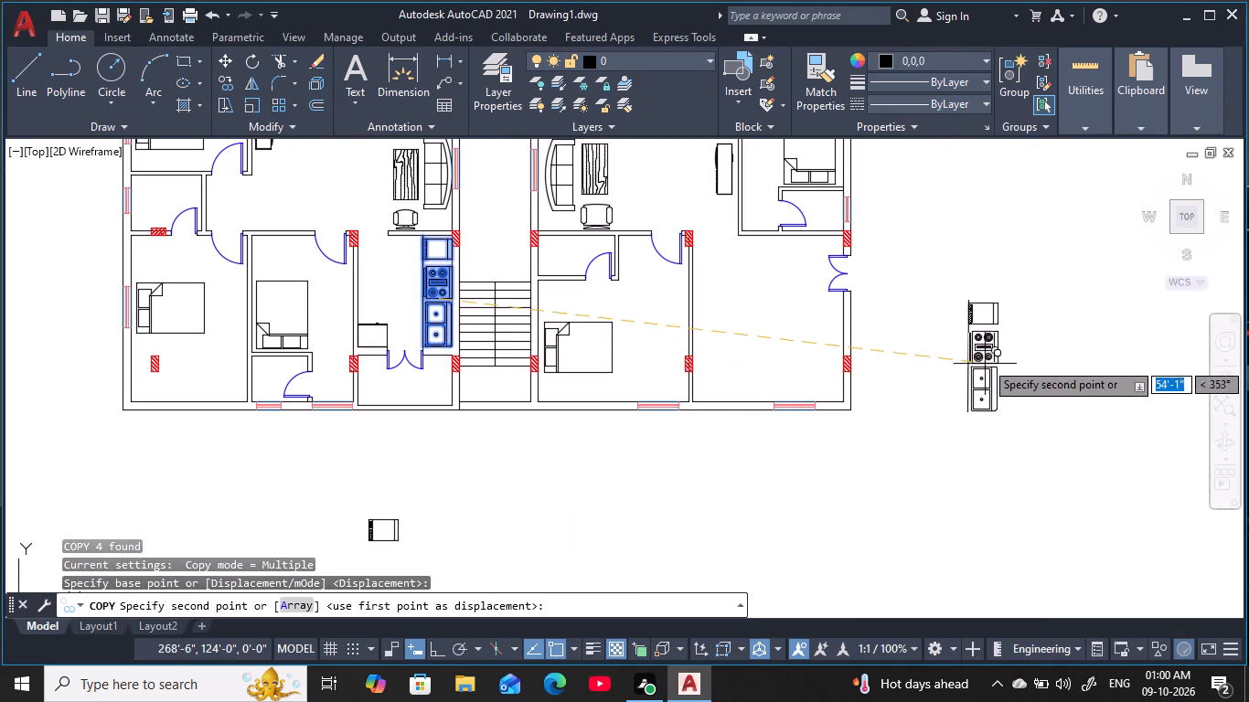
pyautogui.click(983, 357)
pyautogui.press('Escape')
pyautogui.press('Escape')
pyautogui.press('Escape')
pyautogui.press('Escape')
pyautogui.press('Escape')
# Rotate the copied kitchen set 90° clockwise with Ortho on, so the counter edge line faces north and the sink is at the west end.
pyautogui.click(1089, 463)
pyautogui.click(948, 261)
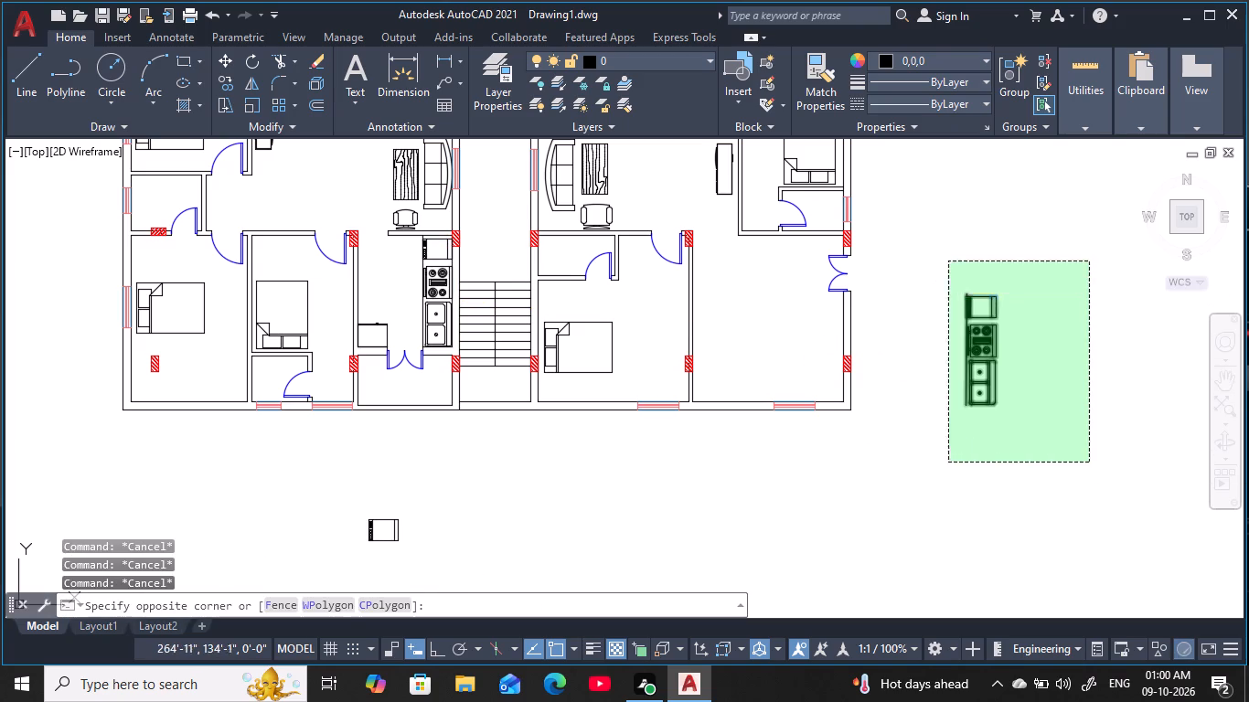
pyautogui.write('RO')
pyautogui.press('space')
pyautogui.click(998, 359)
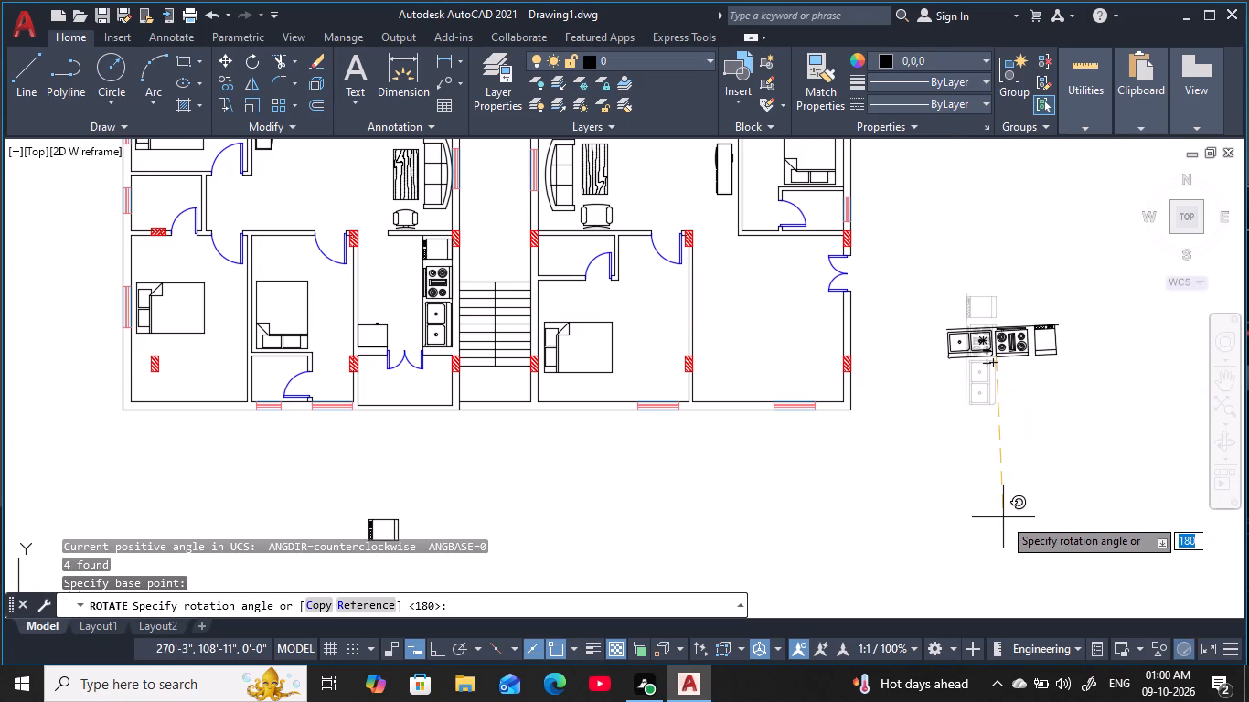
pyautogui.press('F8')
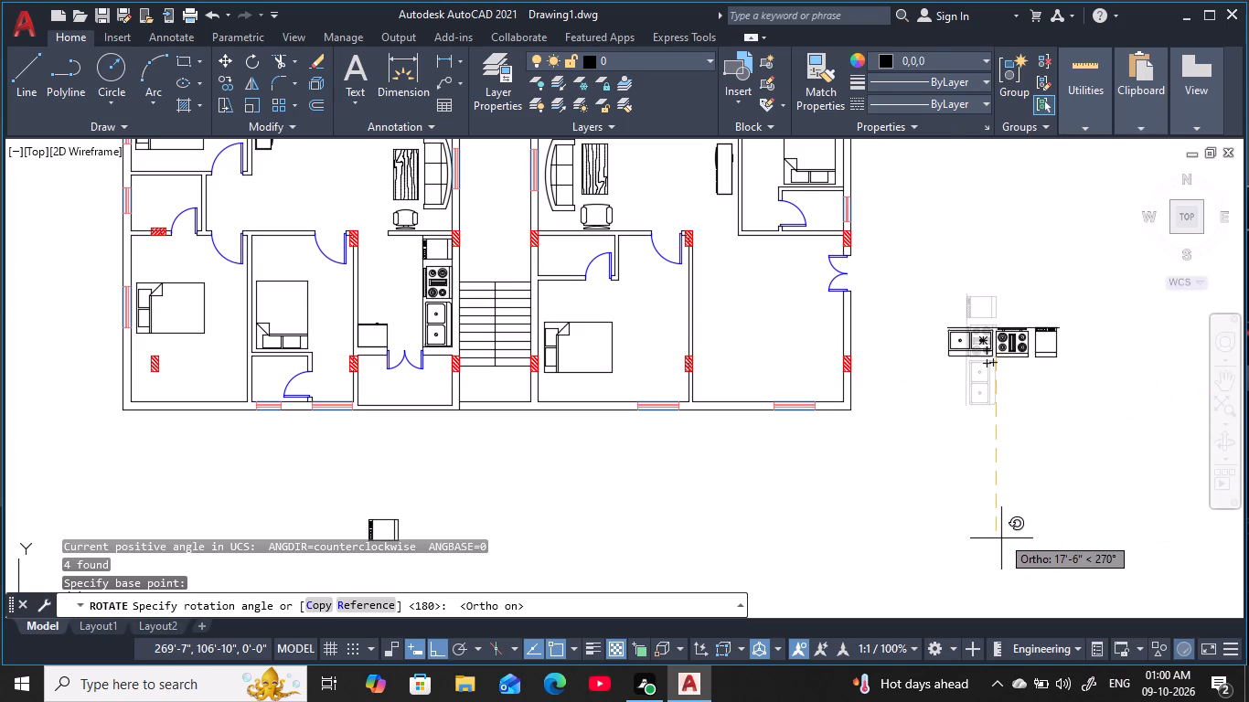
pyautogui.click(1001, 539)
pyautogui.press('Escape')
pyautogui.press('Escape')
pyautogui.press('Escape')
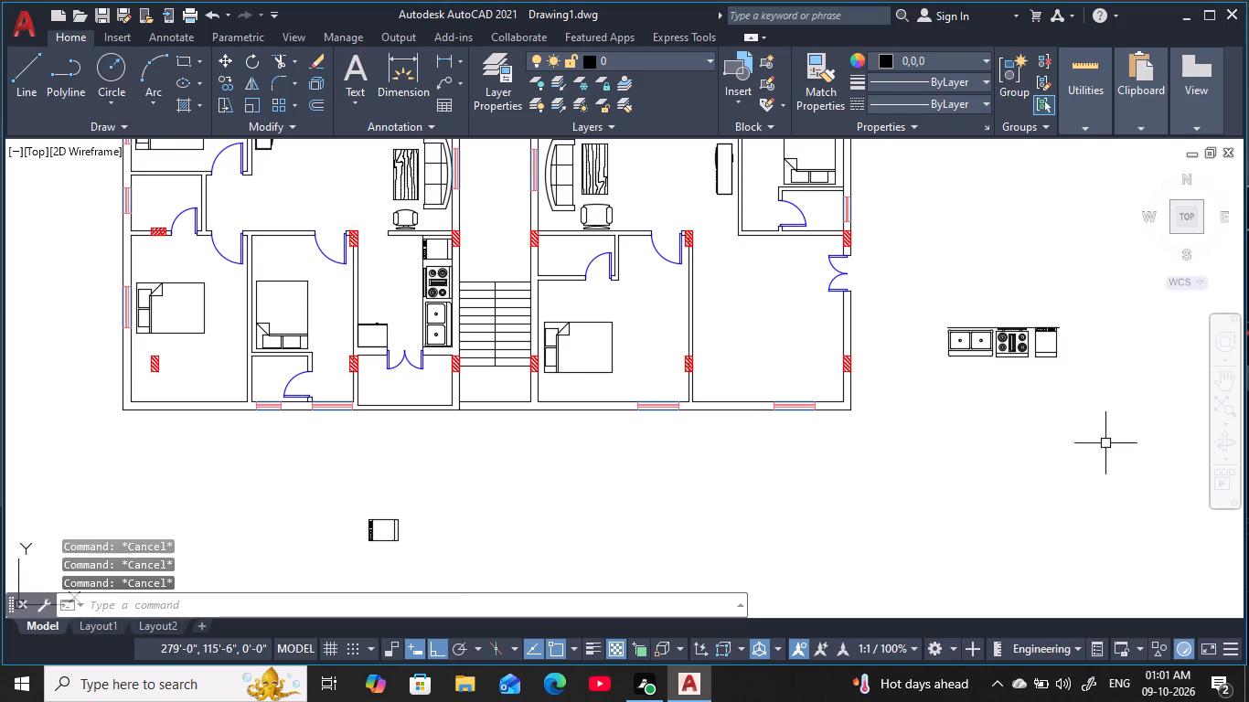
pyautogui.press('Escape')
pyautogui.press('Escape')
pyautogui.press('Escape')
# Move the rotated kitchen set by its southeast corner into the inner southeast corner of the plan's southeast room, with Ortho off.
pyautogui.click(1121, 429)
pyautogui.click(923, 248)
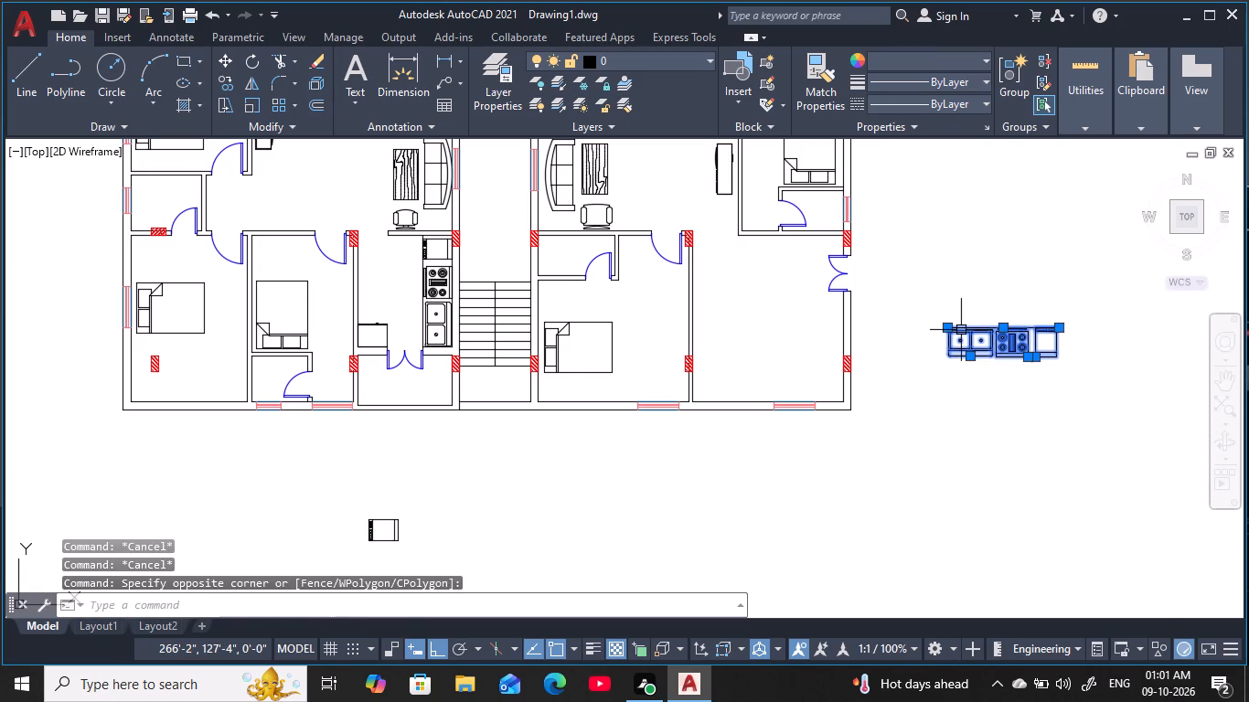
pyautogui.write('M')
pyautogui.press('space')
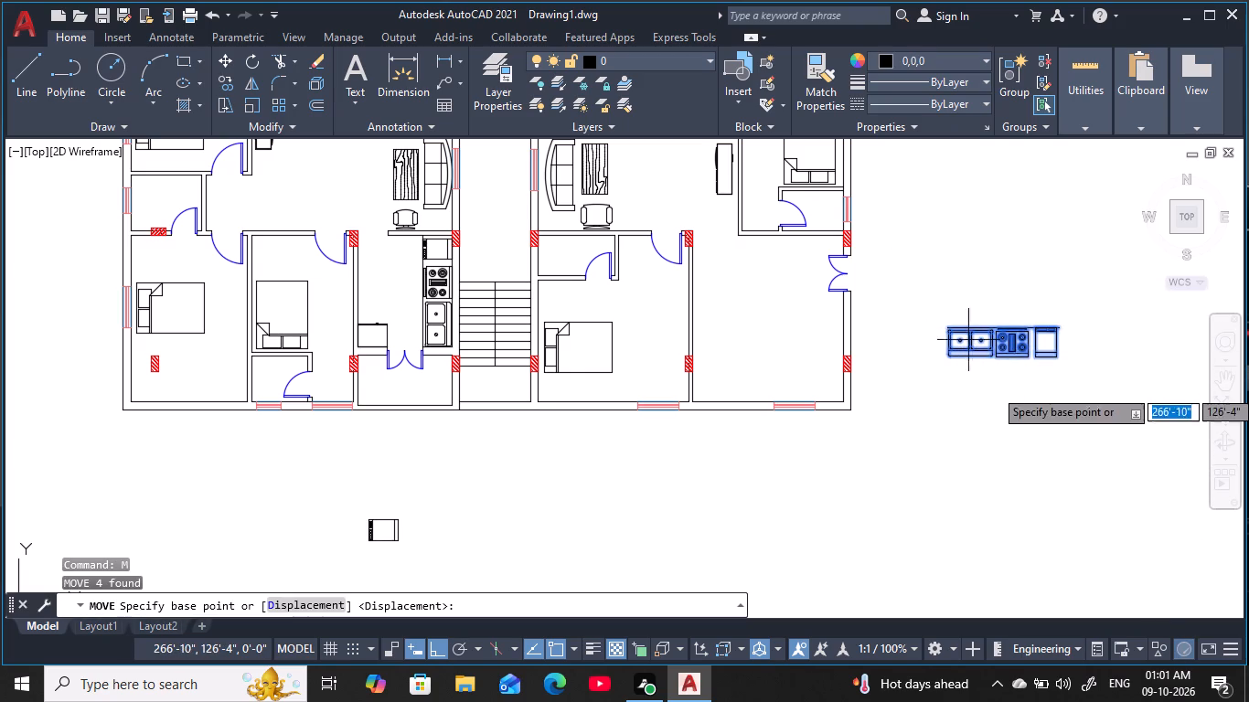
pyautogui.click(1063, 362)
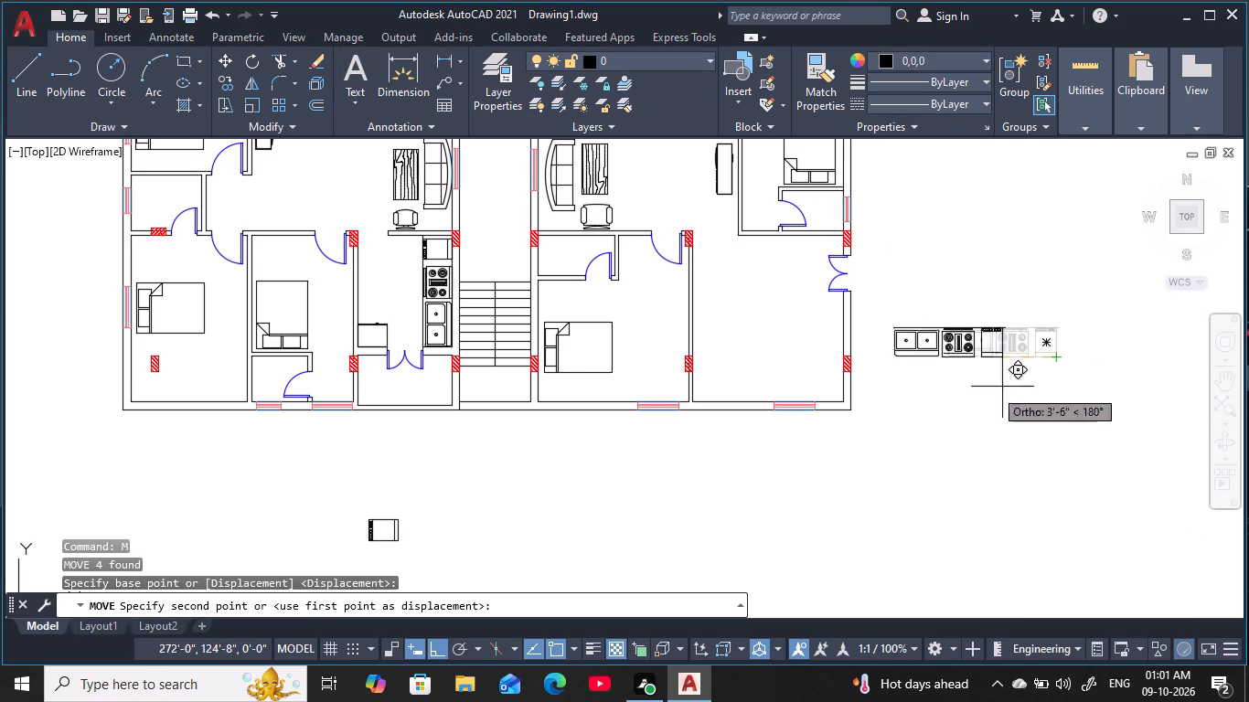
pyautogui.press('F8')
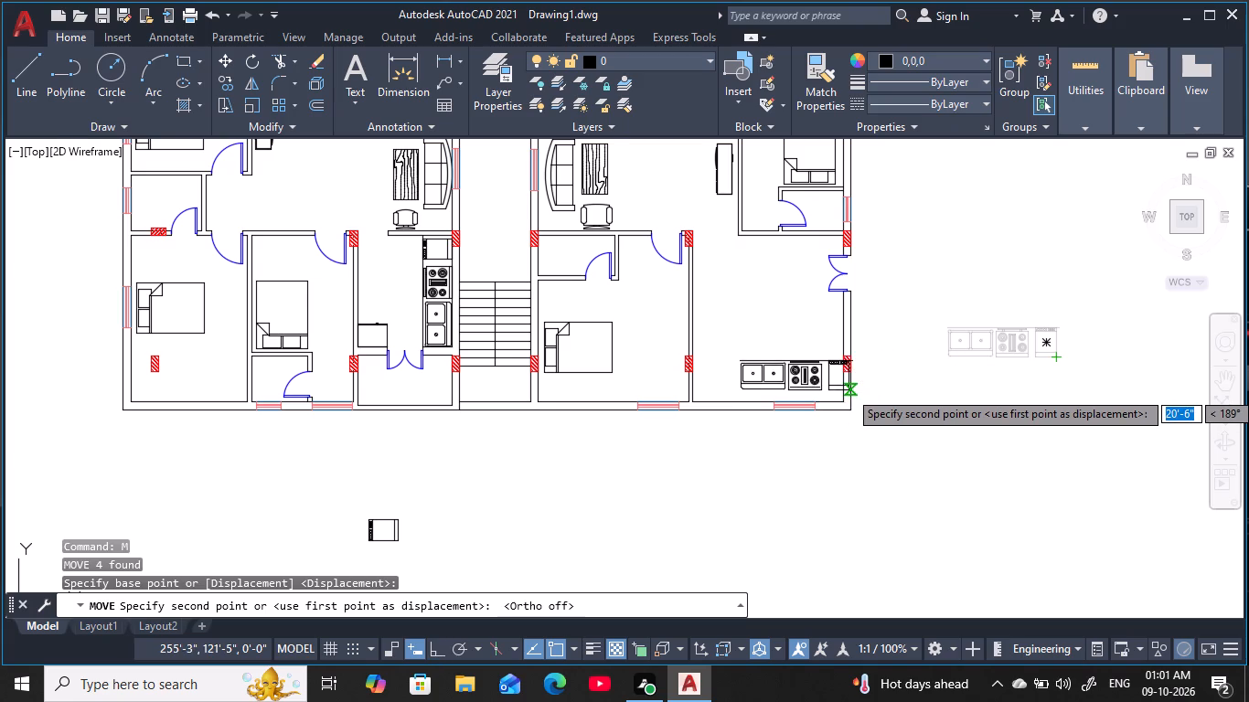
pyautogui.scroll(2, 849, 388)
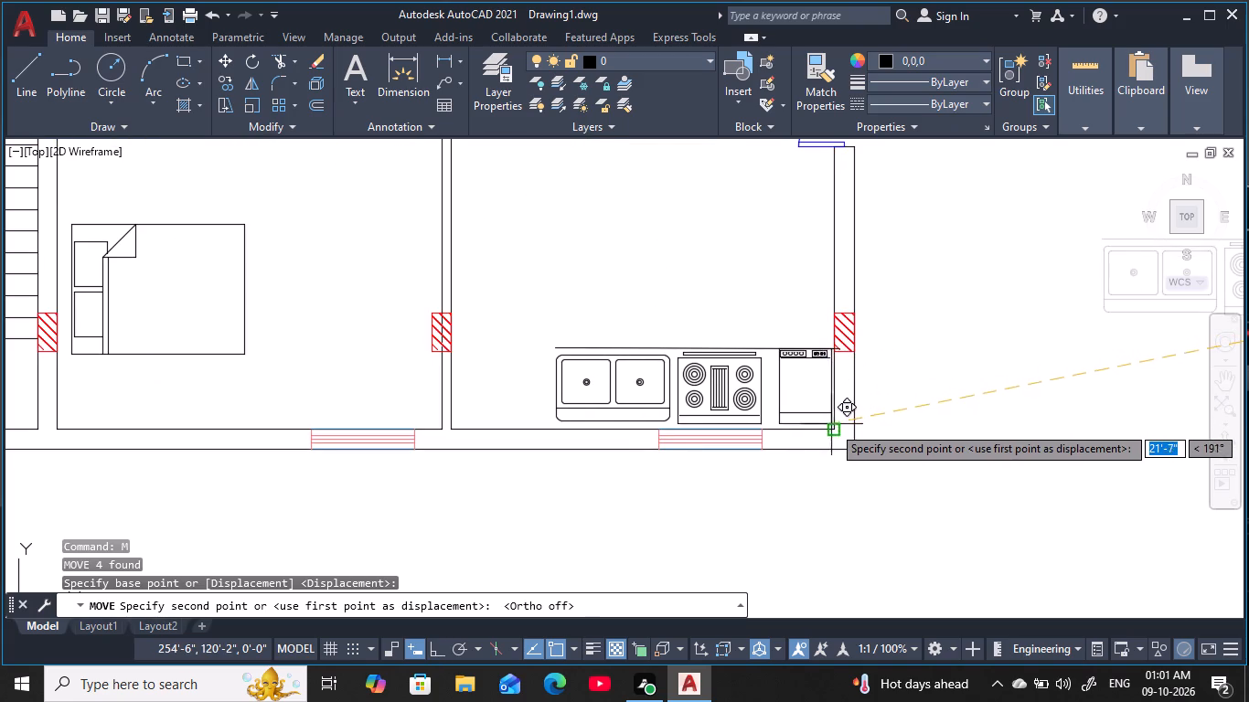
pyautogui.click(831, 426)
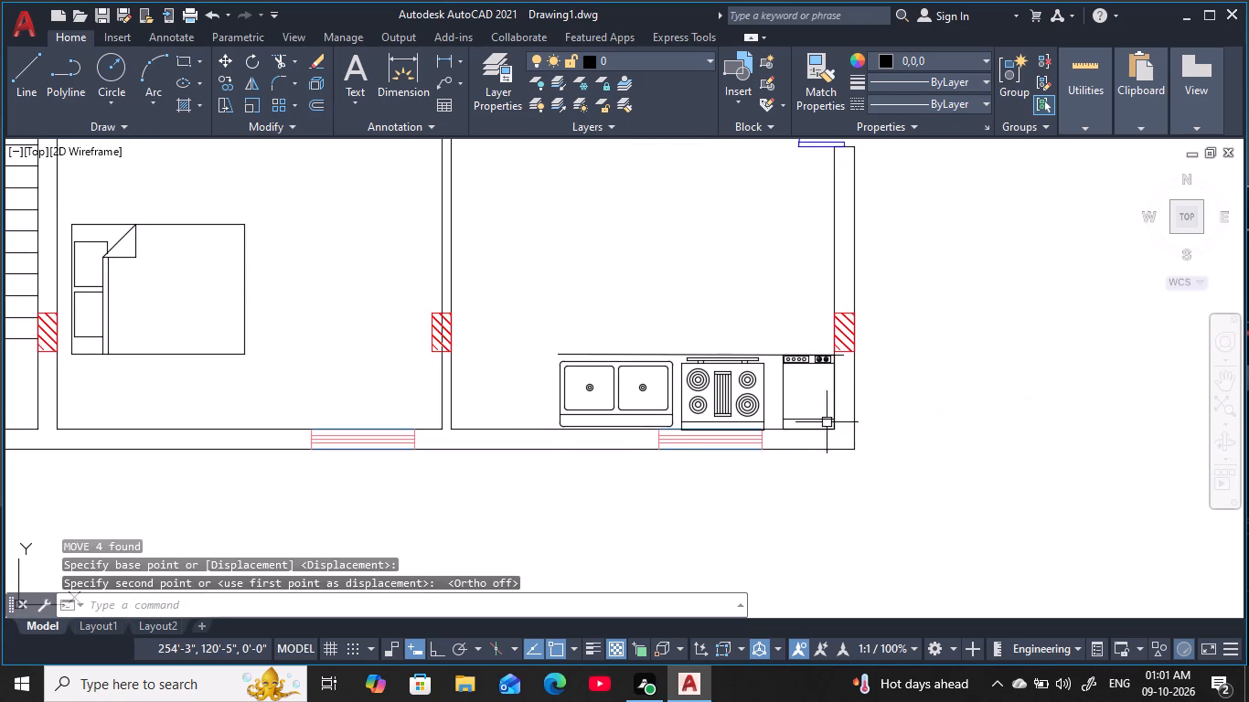
pyautogui.press('Escape')
pyautogui.press('Escape')
pyautogui.press('Escape')
pyautogui.press('Escape')
pyautogui.press('Escape')
pyautogui.press('Escape')
pyautogui.press('Escape')
pyautogui.press('Escape')
pyautogui.press('Escape')
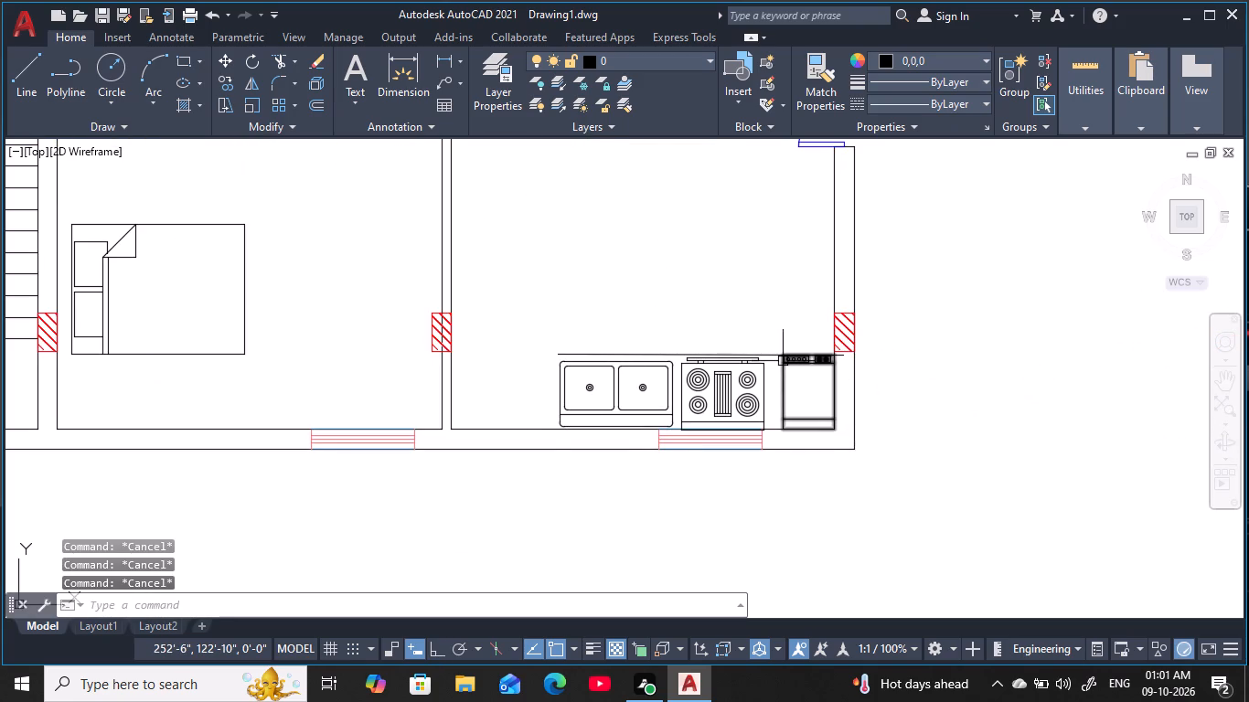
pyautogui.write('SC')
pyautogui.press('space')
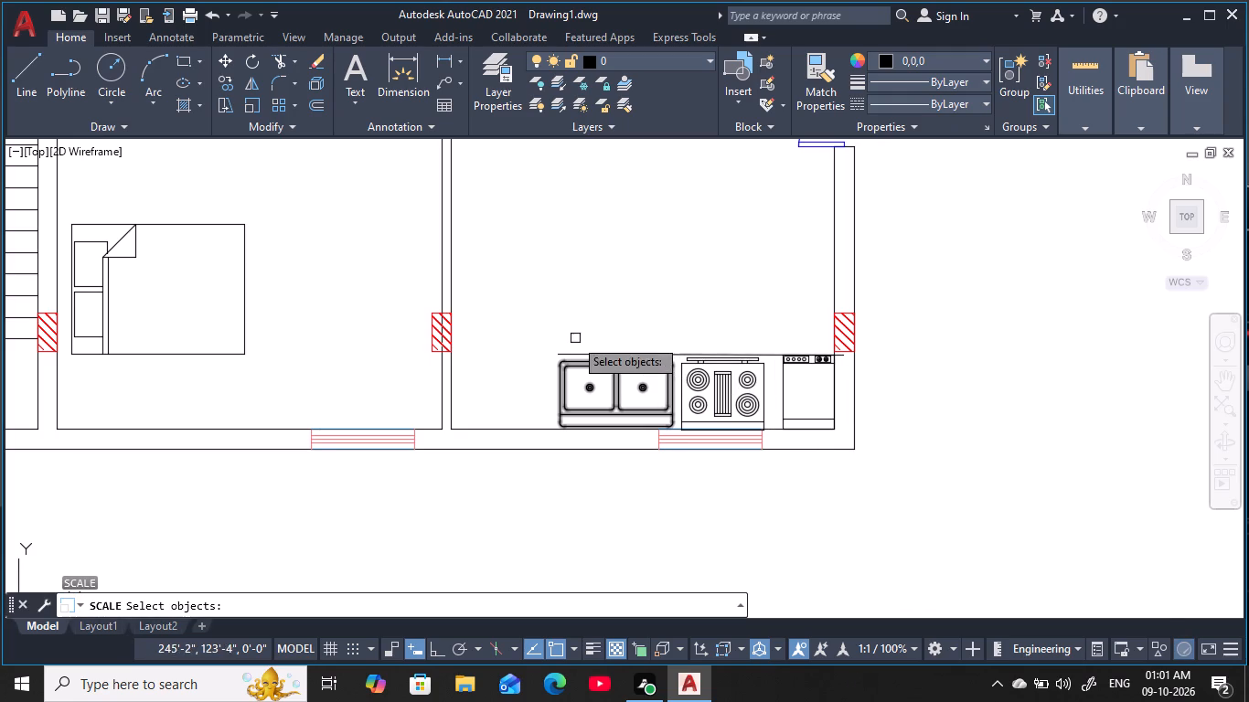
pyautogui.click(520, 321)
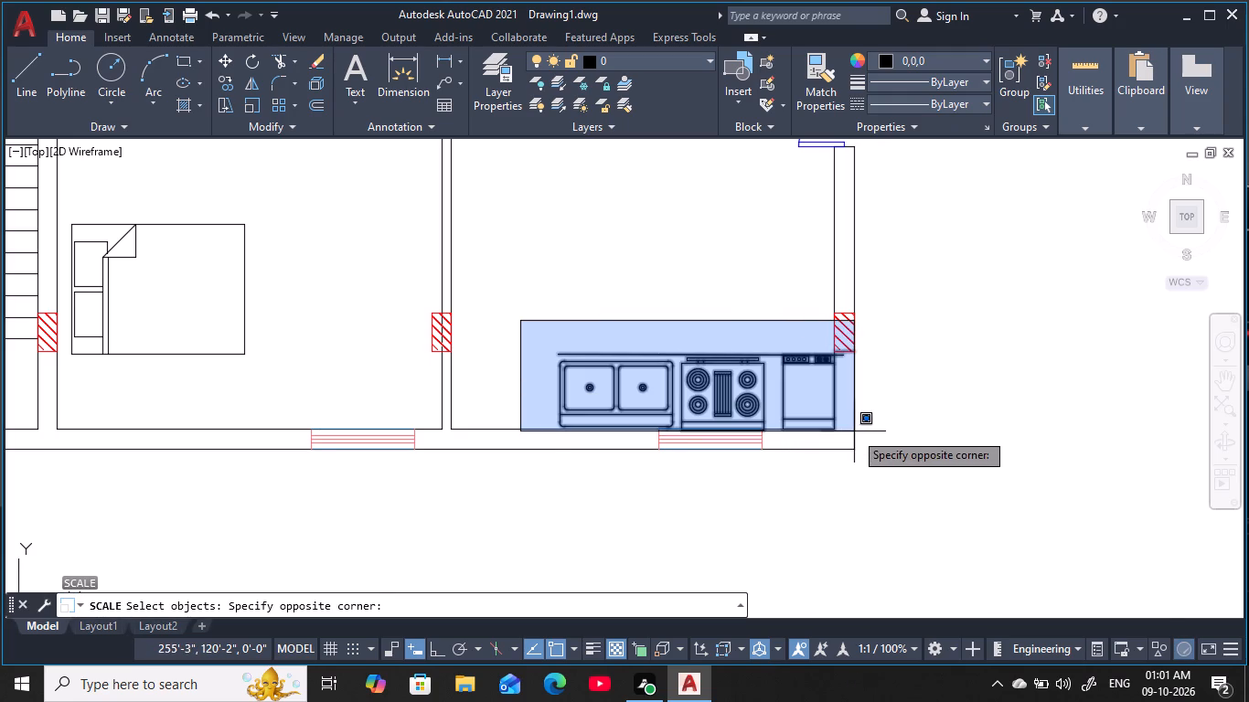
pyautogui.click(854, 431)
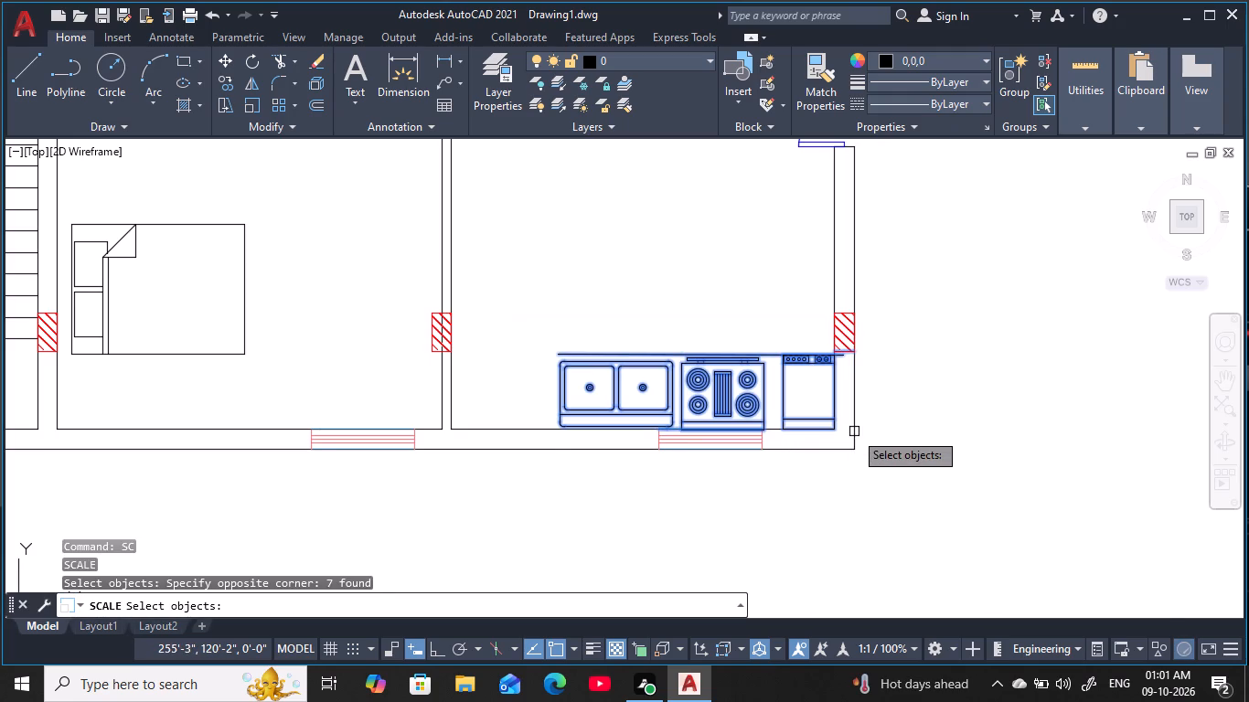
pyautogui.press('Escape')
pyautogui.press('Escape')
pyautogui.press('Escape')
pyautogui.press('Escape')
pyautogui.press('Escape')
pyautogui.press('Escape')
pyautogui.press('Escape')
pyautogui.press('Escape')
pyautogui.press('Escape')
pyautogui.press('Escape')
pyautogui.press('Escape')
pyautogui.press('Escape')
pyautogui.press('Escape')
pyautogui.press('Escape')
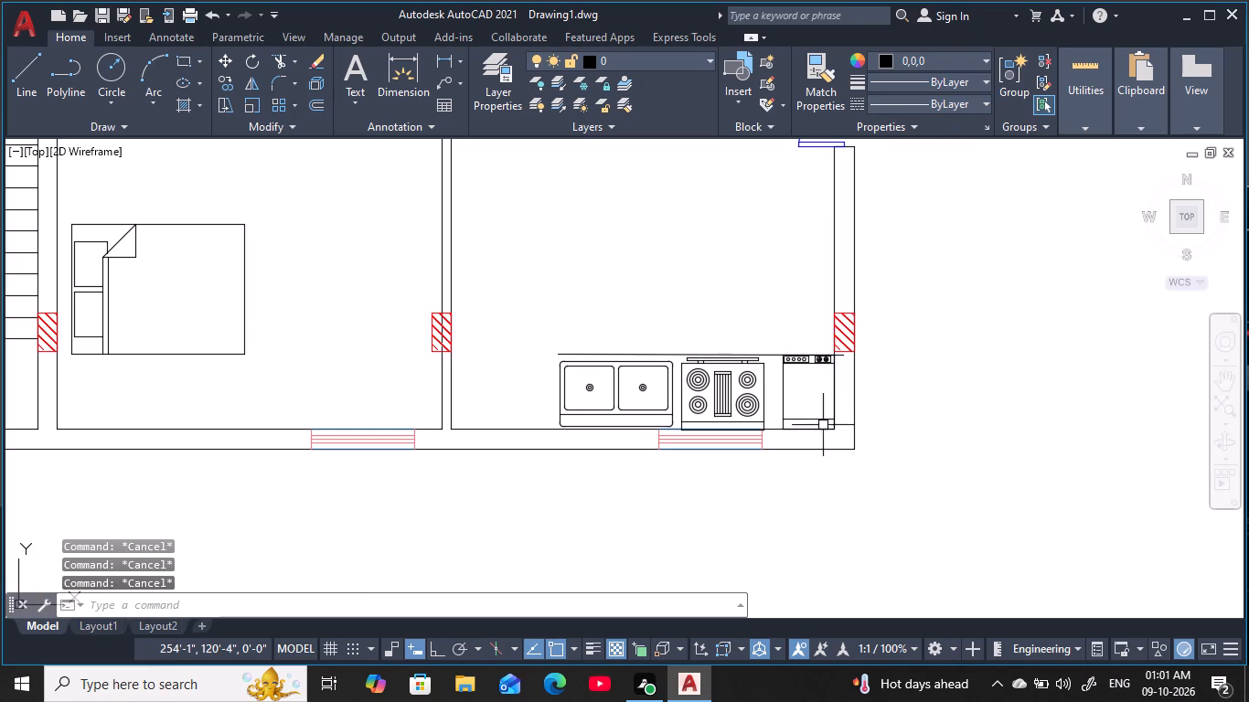
# Scale up the southeast room's kitchen set from its southeast corner until the counter edge line nearly reaches the west wall.
pyautogui.click(823, 422)
pyautogui.click(737, 403)
pyautogui.click(647, 391)
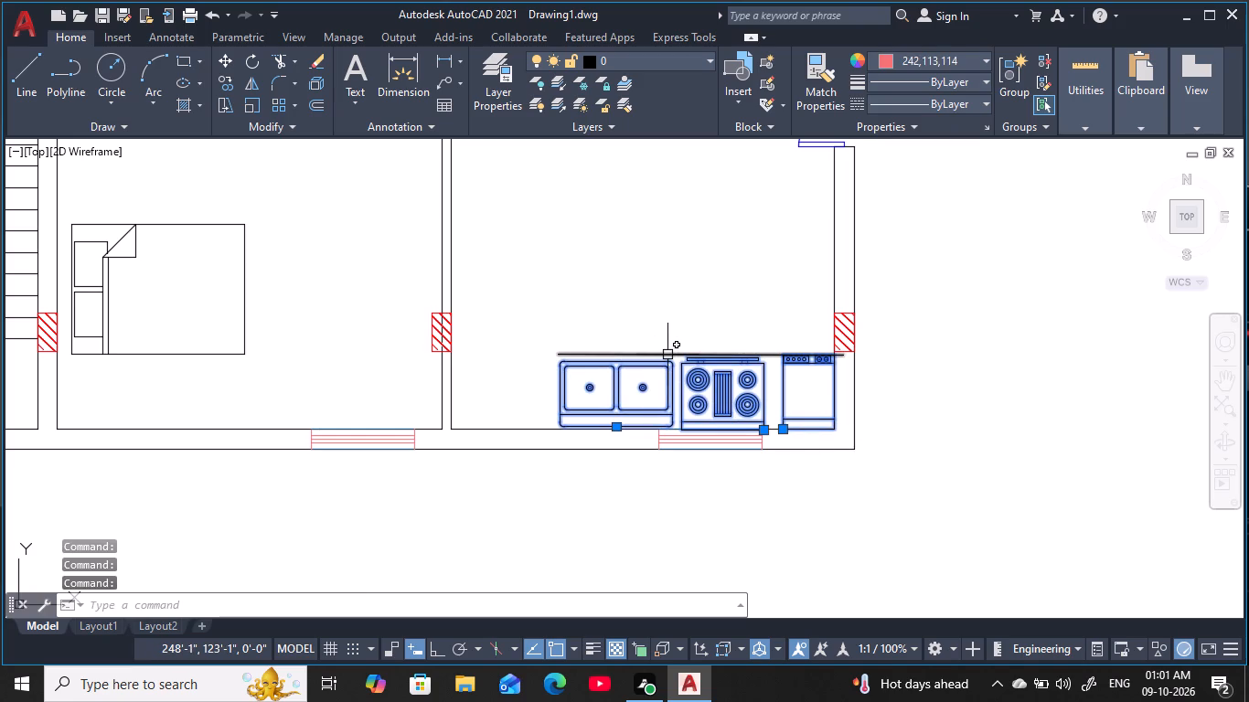
pyautogui.click(667, 355)
pyautogui.write('SC')
pyautogui.press('space')
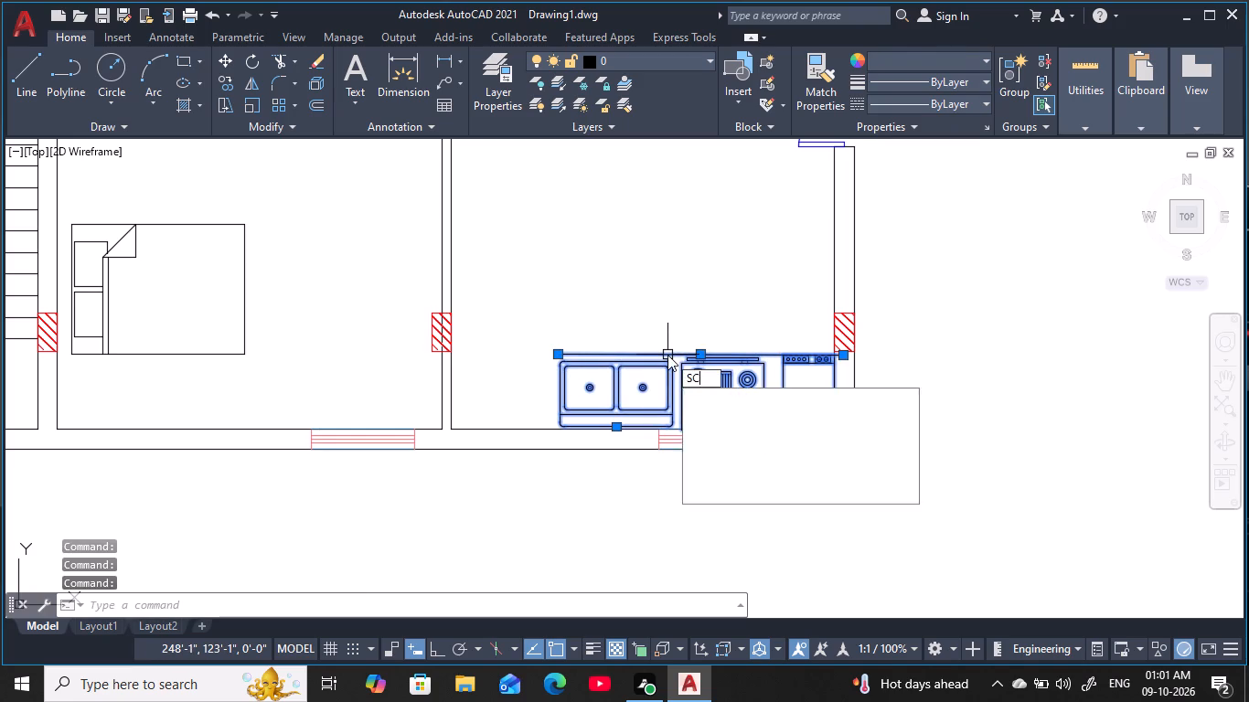
pyautogui.click(833, 431)
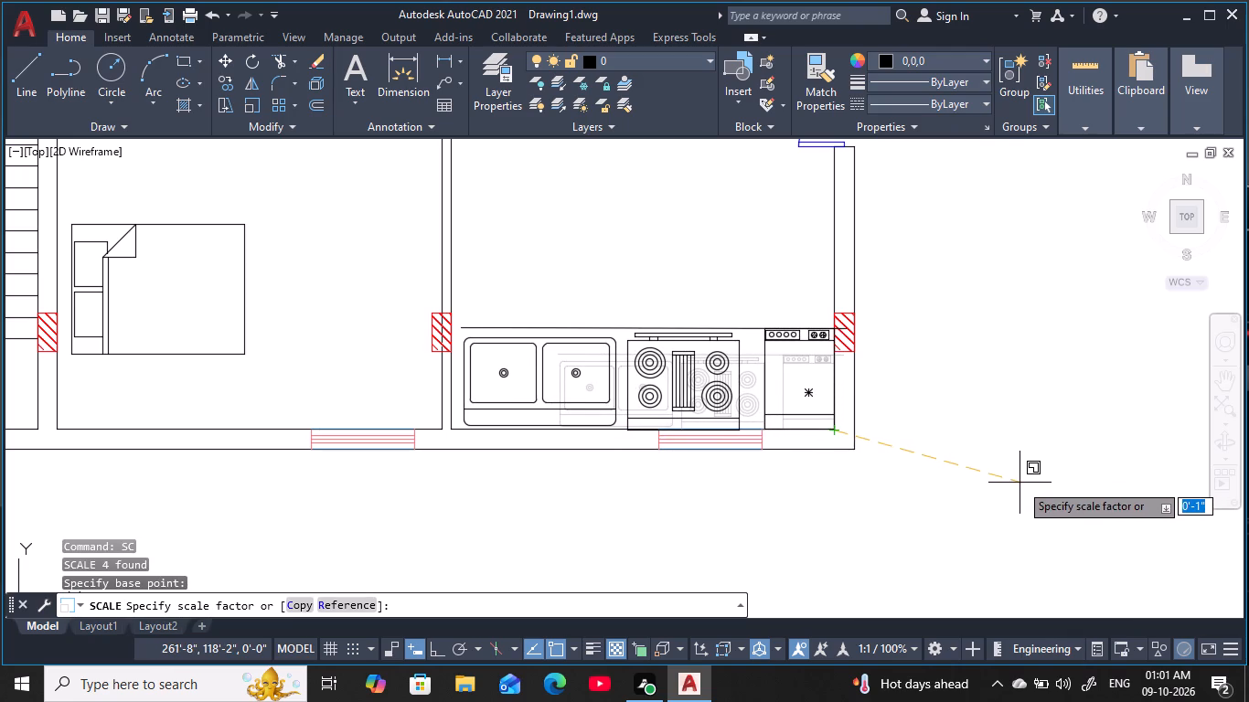
pyautogui.click(1019, 483)
pyautogui.scroll(-2, 865, 448)
pyautogui.press('Escape')
pyautogui.press('Escape')
# Extend the west end of the southeast kitchen's counter edge line to the room's west wall.
pyautogui.scroll(3, 726, 408)
pyautogui.press('Escape')
pyautogui.press('Escape')
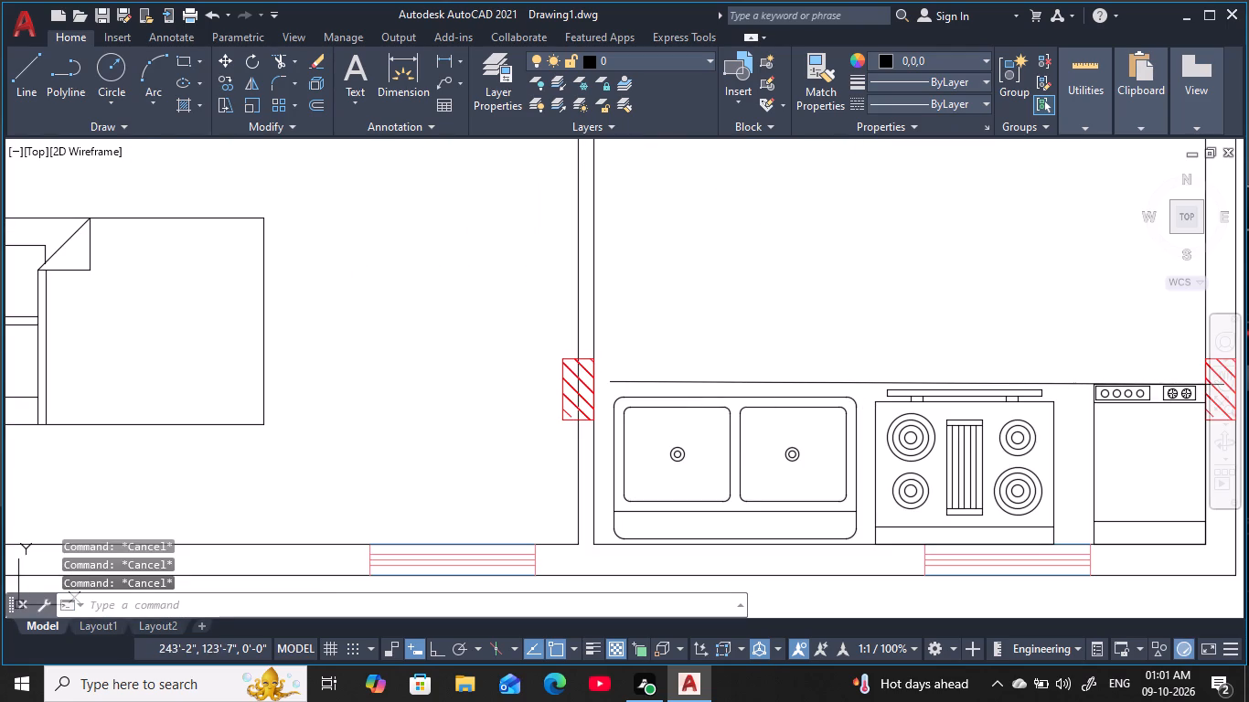
pyautogui.press('Escape')
pyautogui.write('EX')
pyautogui.press('space')
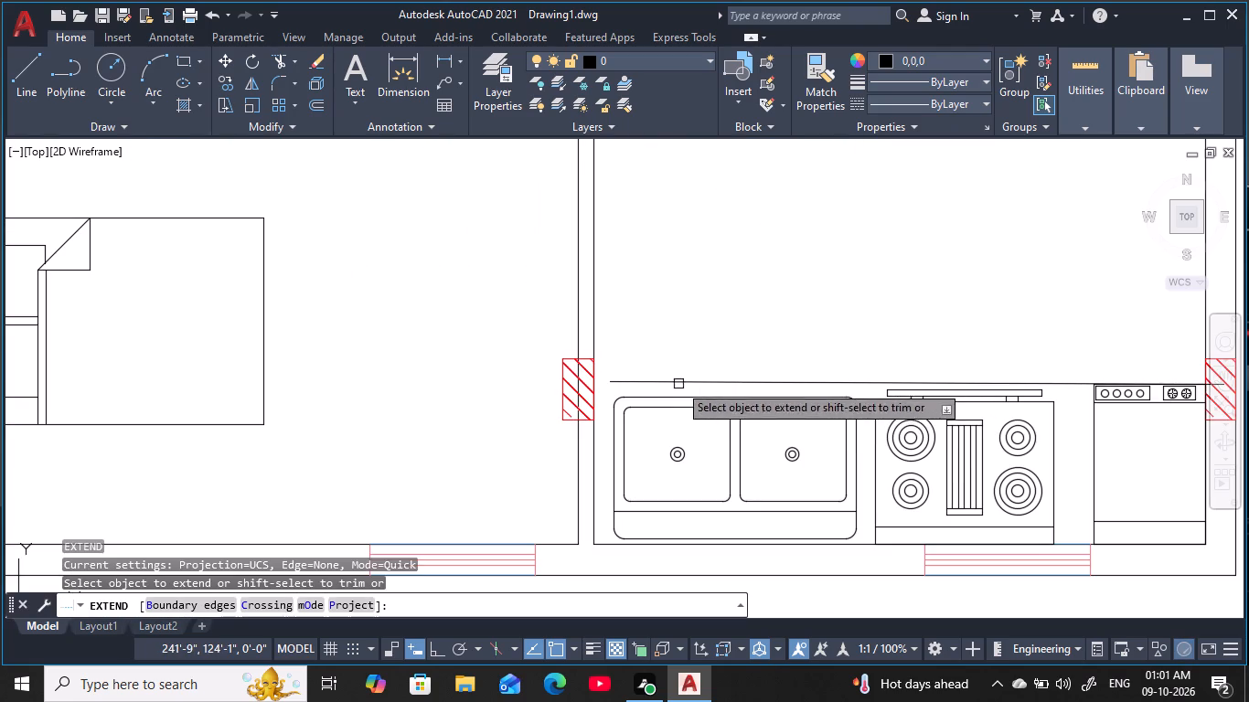
pyautogui.click(660, 380)
pyautogui.scroll(-1, 697, 377)
pyautogui.moveTo(700, 377); pyautogui.dragTo(583, 360, button='middle')
pyautogui.scroll(-1, 590, 360)
pyautogui.moveTo(709, 321); pyautogui.dragTo(682, 341, button='middle')
pyautogui.press('Escape')
pyautogui.press('Escape')
pyautogui.press('Escape')
pyautogui.press('Escape')
pyautogui.press('Escape')
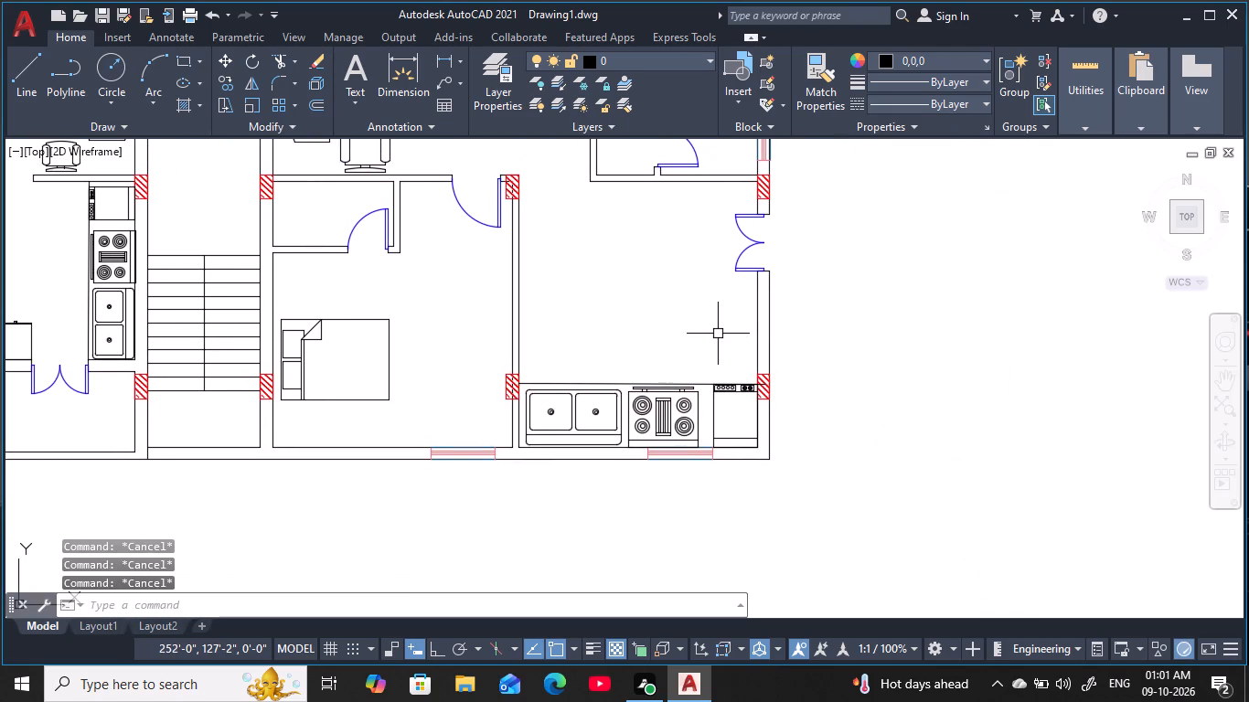
# Offset the inner face of the southeast room's east wall, south of the double door, 2'-11" westward as a counter edge.
pyautogui.write('O')
pyautogui.press('space')
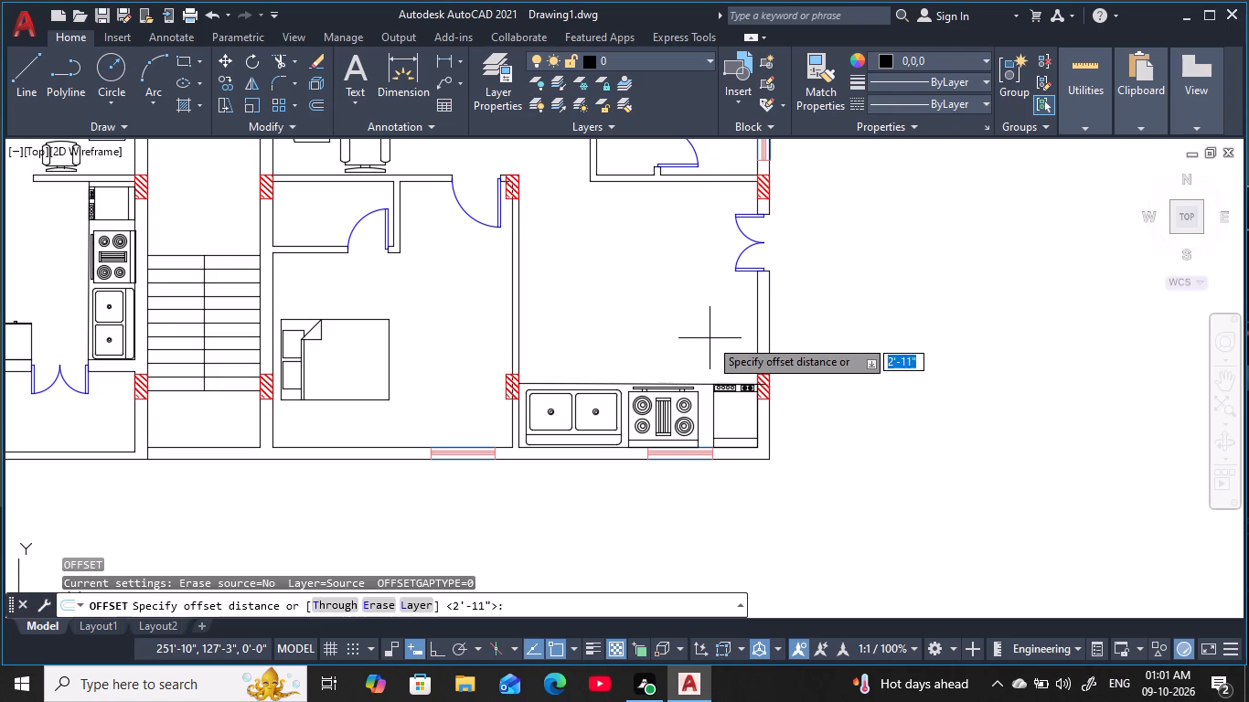
pyautogui.press('2')
pyautogui.press("'")
pyautogui.write('11')
pyautogui.press('space')
pyautogui.click(760, 340)
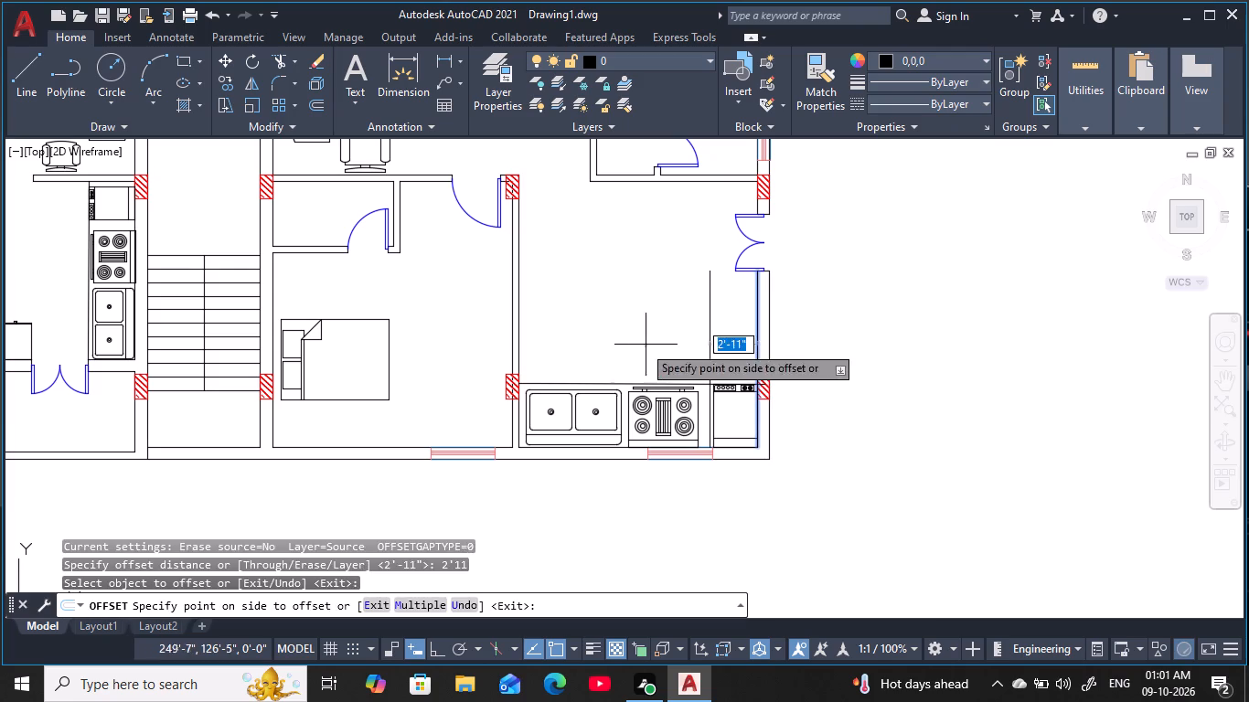
pyautogui.click(616, 345)
pyautogui.press('Escape')
pyautogui.press('Escape')
pyautogui.press('Escape')
pyautogui.press('Escape')
pyautogui.moveTo(736, 346); pyautogui.dragTo(731, 333, button='middle')
pyautogui.press('Escape')
pyautogui.press('Escape')
pyautogui.scroll(1, 731, 333)
pyautogui.moveTo(731, 332); pyautogui.dragTo(725, 346, button='middle')
pyautogui.press('Escape')
pyautogui.press('Escape')
pyautogui.press('Escape')
pyautogui.press('Escape')
pyautogui.press('Escape')
pyautogui.press('Escape')
pyautogui.press('Escape')
pyautogui.press('Escape')
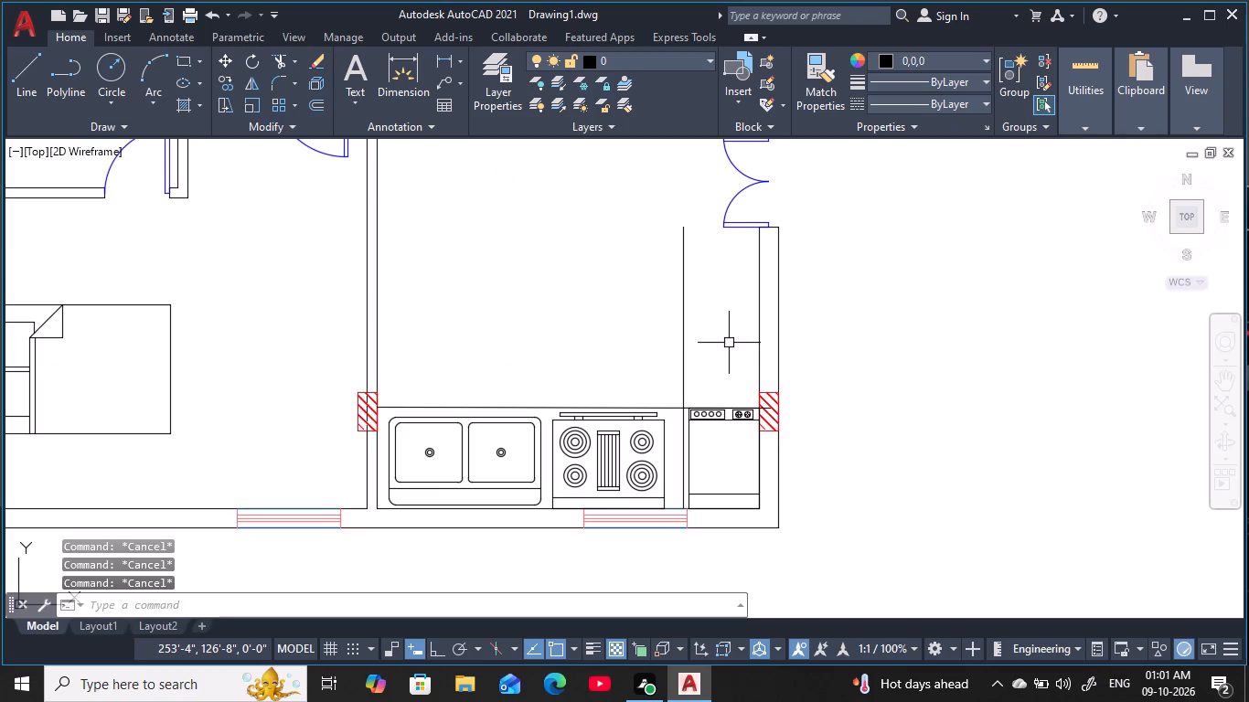
pyautogui.press('Escape')
pyautogui.press('Escape')
pyautogui.press('Escape')
pyautogui.press('Escape')
pyautogui.press('Escape')
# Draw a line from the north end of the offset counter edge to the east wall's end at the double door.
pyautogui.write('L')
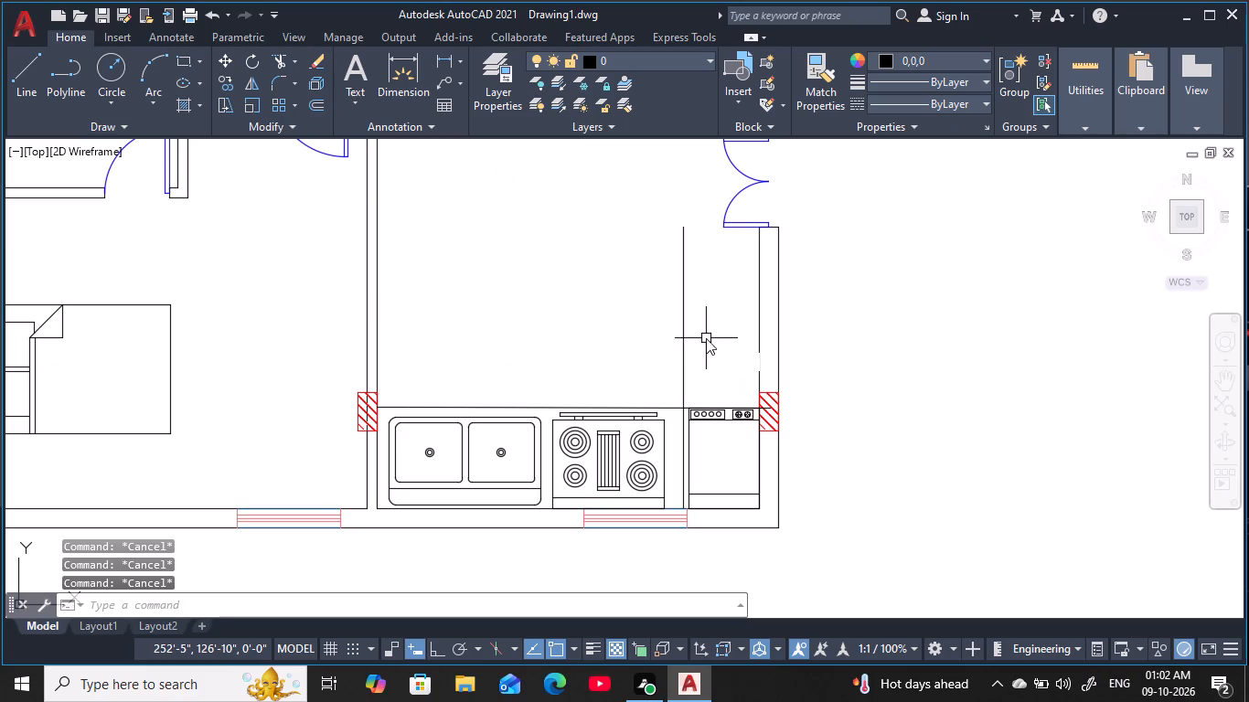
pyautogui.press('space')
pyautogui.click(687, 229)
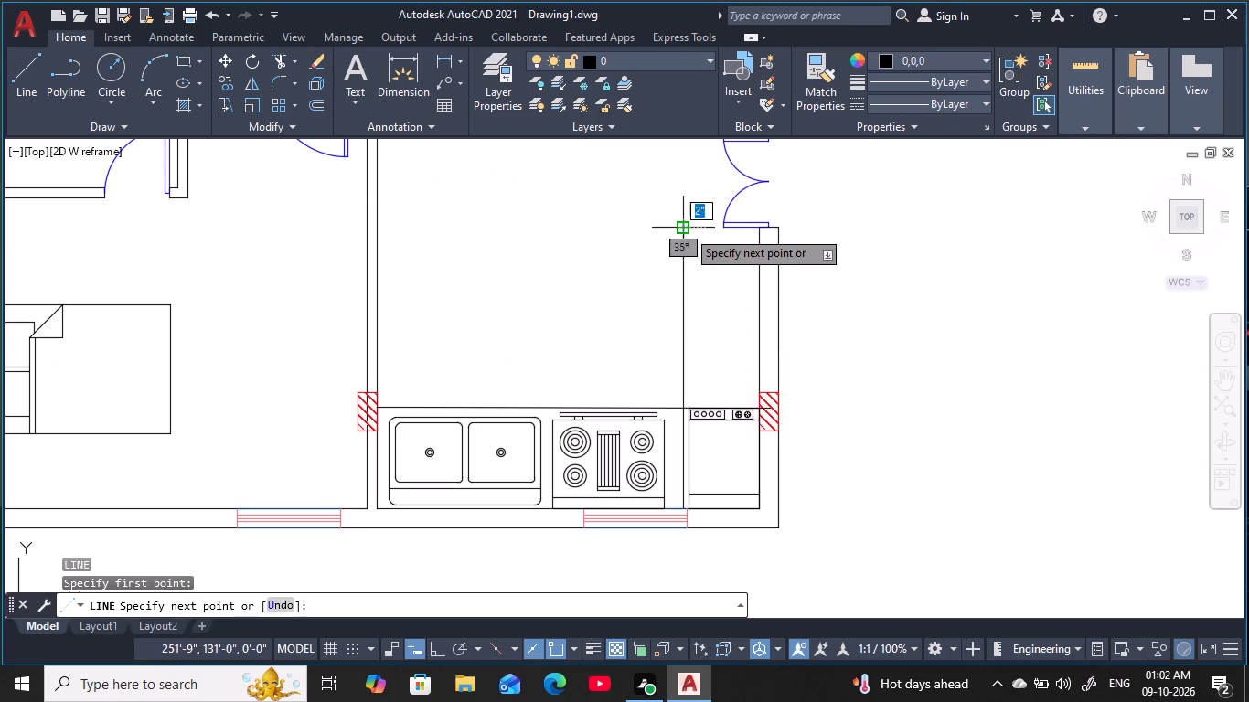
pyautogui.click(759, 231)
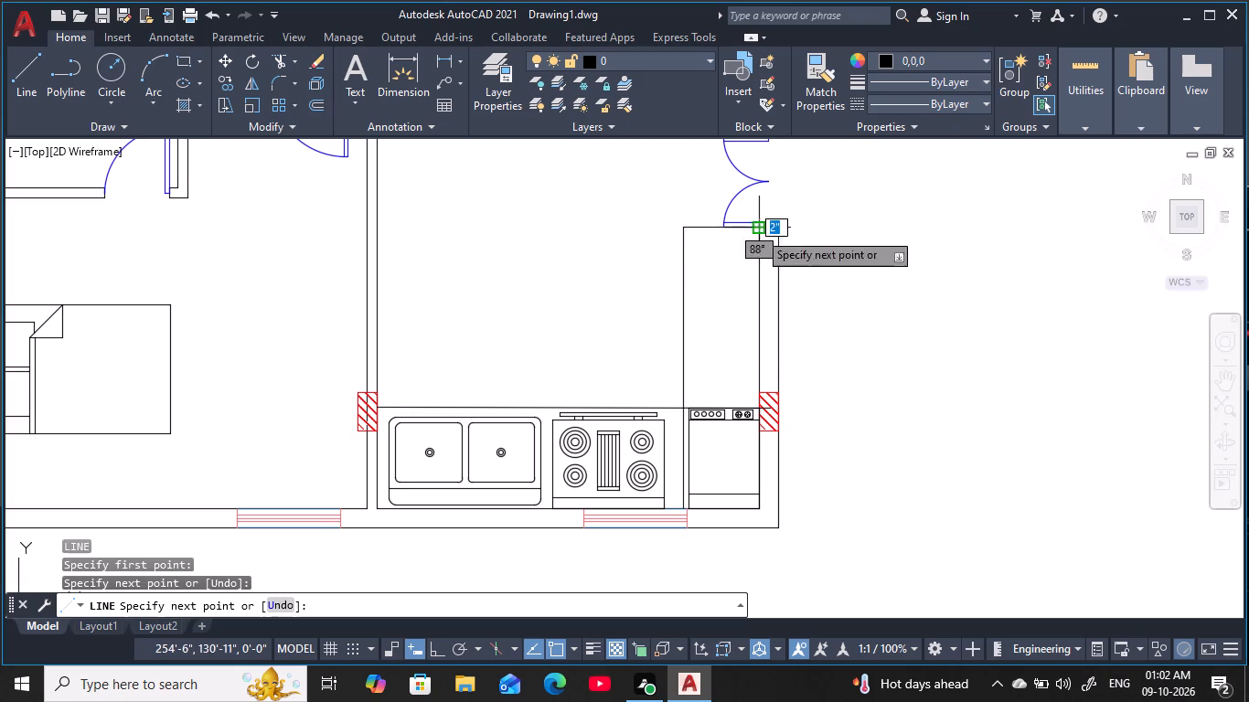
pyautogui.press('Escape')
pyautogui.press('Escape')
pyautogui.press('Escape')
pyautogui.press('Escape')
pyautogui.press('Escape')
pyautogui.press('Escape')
# Draw a horizontal line across the east counter strip from wall to counter edge, about 1'-6" south of the double door.
pyautogui.moveTo(686, 212); pyautogui.dragTo(671, 233, button='middle')
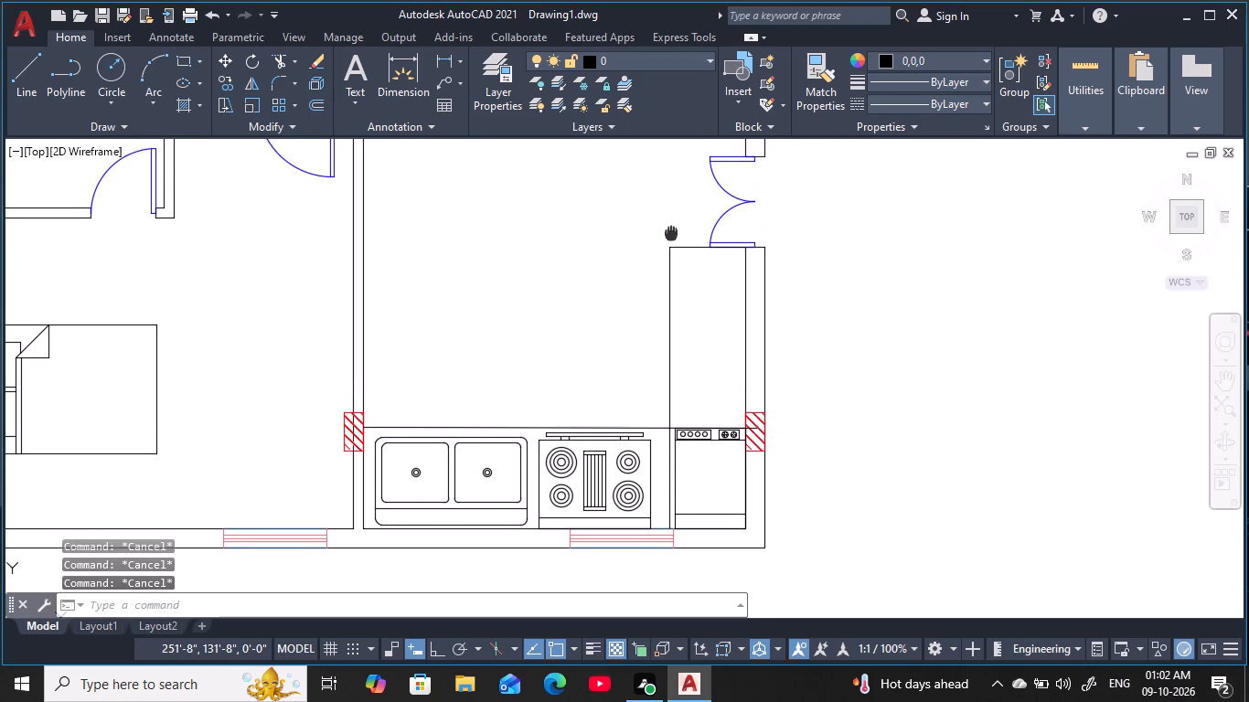
pyautogui.moveTo(671, 233); pyautogui.dragTo(668, 258, button='middle')
pyautogui.press('Escape')
pyautogui.press('Escape')
pyautogui.write('L')
pyautogui.press('space')
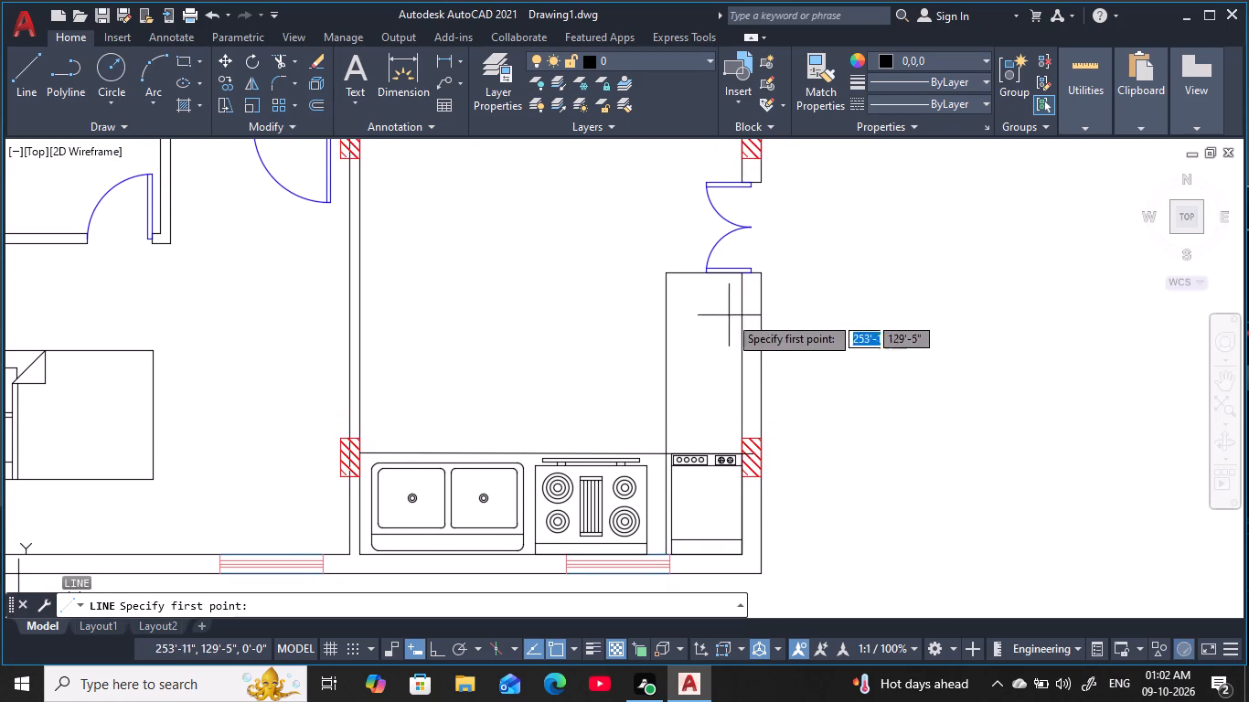
pyautogui.click(742, 312)
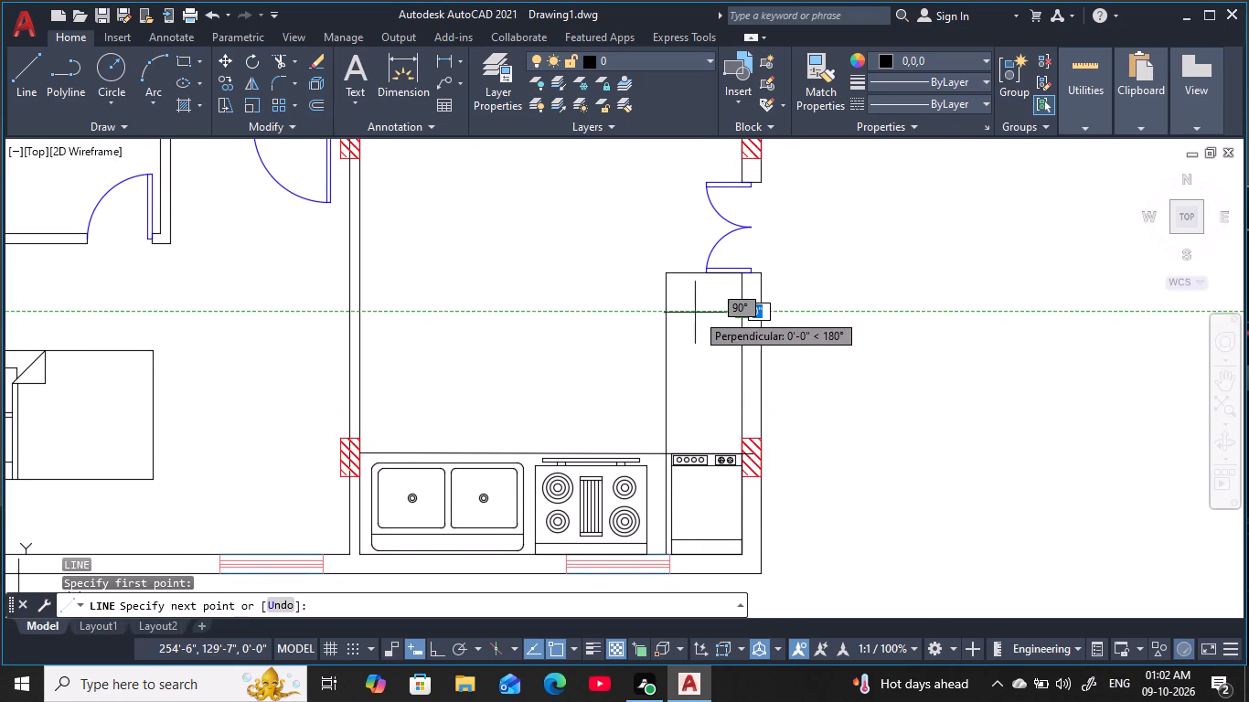
pyautogui.click(669, 310)
pyautogui.press('Escape')
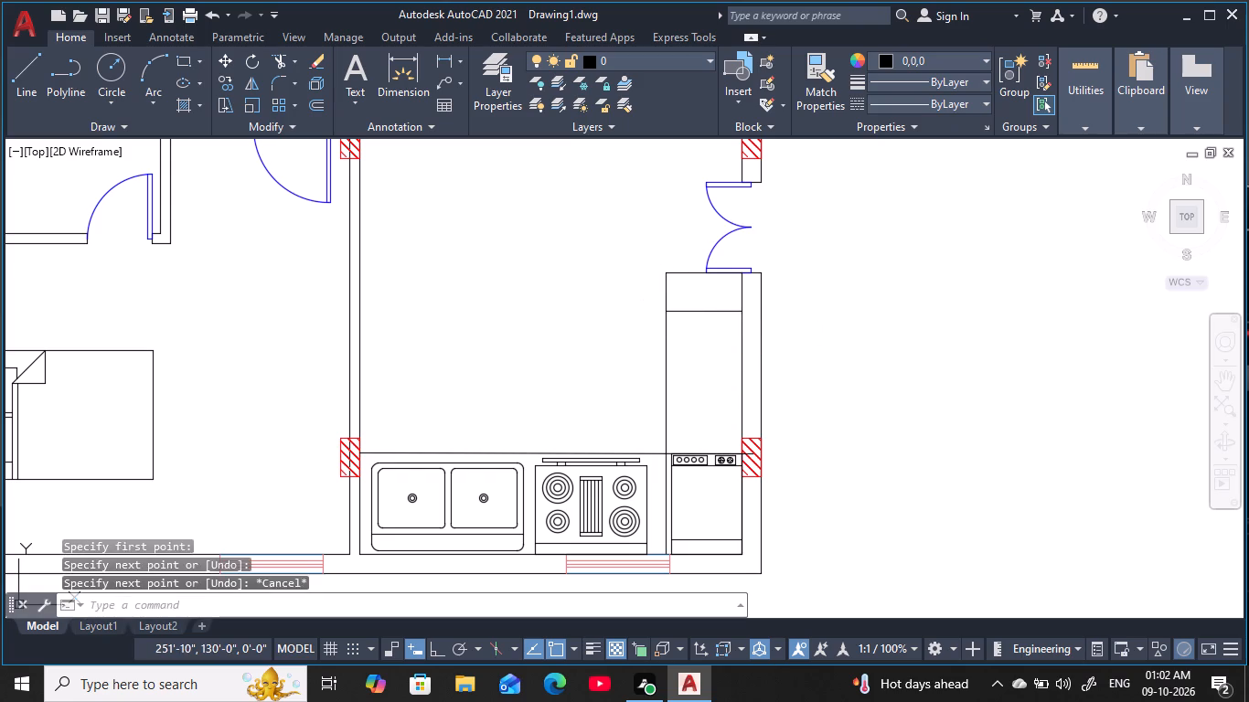
pyautogui.press('Escape')
pyautogui.press('Escape')
pyautogui.press('Escape')
pyautogui.press('Escape')
# Trim away the east counter outline north of the new cross line, including the remaining segment along the door leaf.
pyautogui.write('TR')
pyautogui.press('space')
pyautogui.click(691, 257)
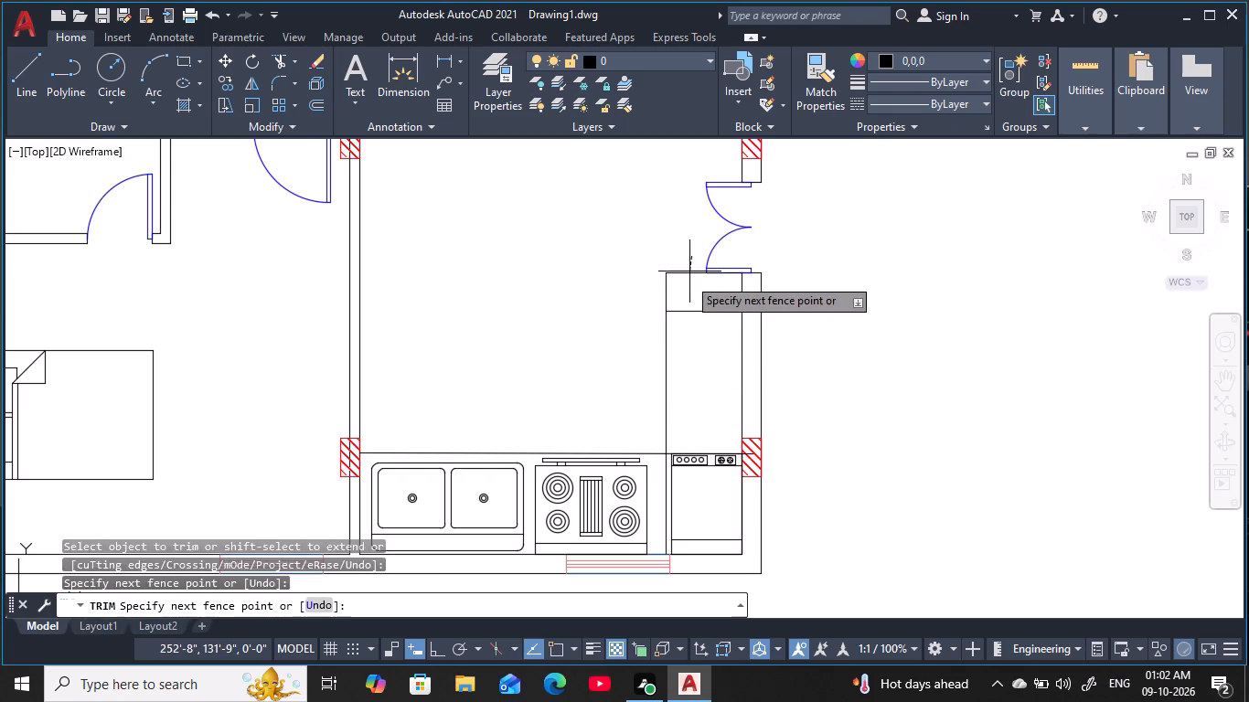
pyautogui.click(655, 292)
pyautogui.scroll(2, 726, 275)
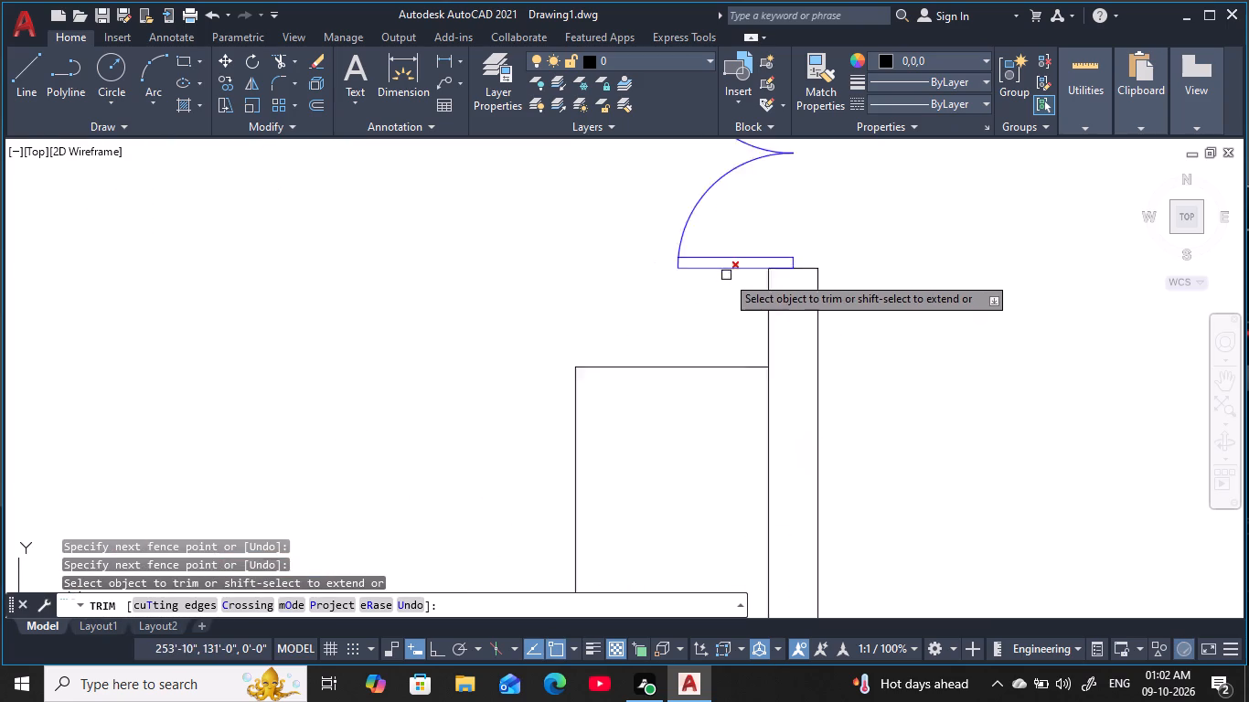
pyautogui.scroll(1, 726, 275)
pyautogui.click(730, 265)
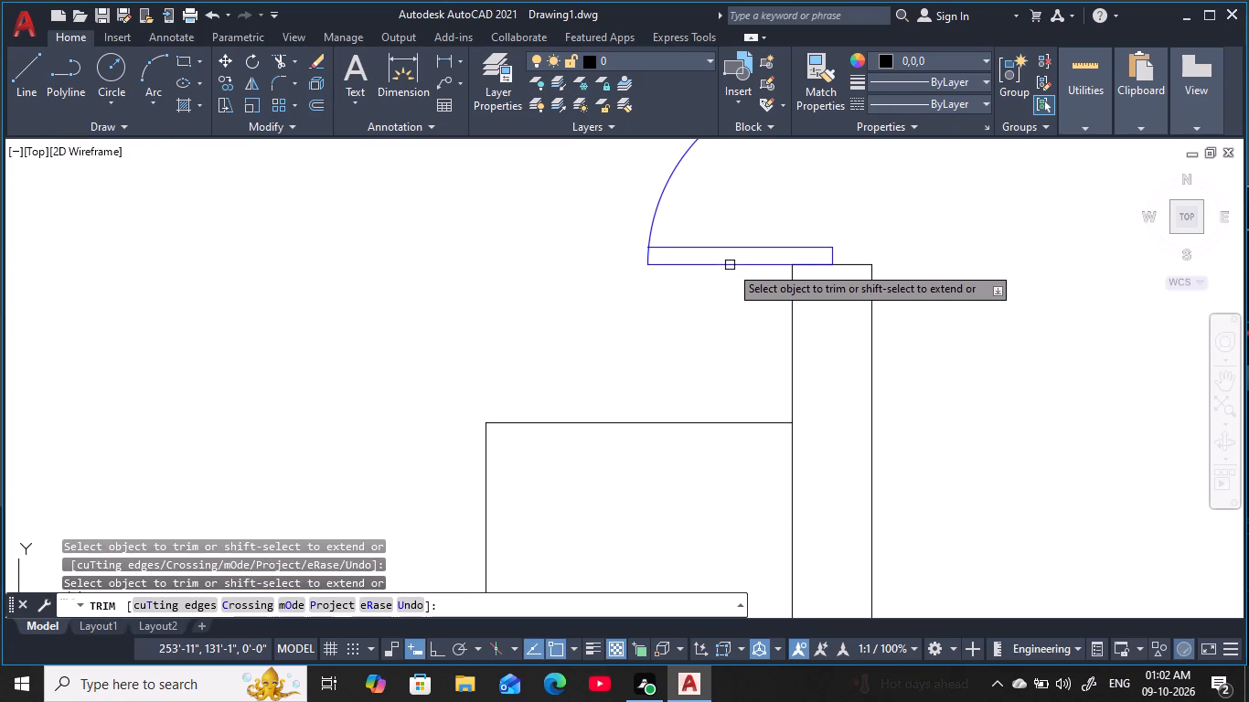
pyautogui.scroll(-2, 668, 312)
pyautogui.moveTo(667, 314); pyautogui.dragTo(682, 257, button='middle')
pyautogui.press('Escape')
pyautogui.press('Escape')
pyautogui.moveTo(685, 355); pyautogui.dragTo(723, 275, button='middle')
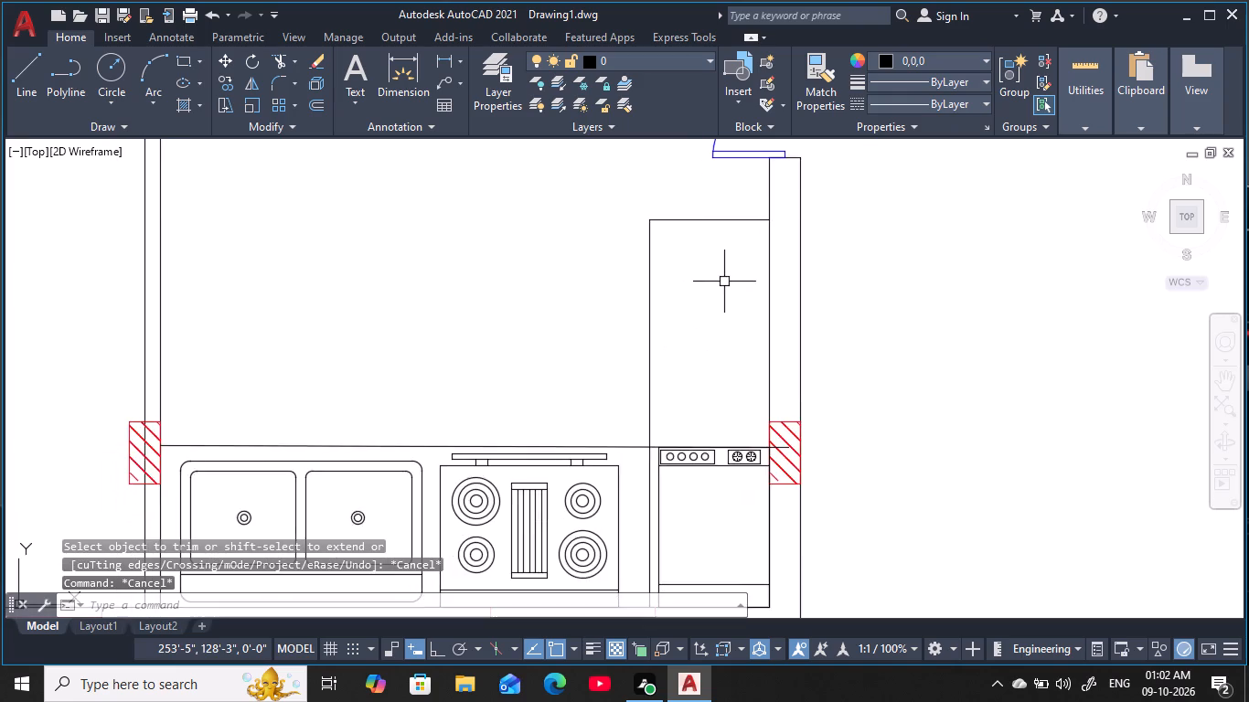
# Move the double-bowl sink off the south counter into the open floor just north of the cooktop.
pyautogui.scroll(-1, 722, 295)
pyautogui.moveTo(718, 303); pyautogui.dragTo(751, 352, button='middle')
pyautogui.scroll(-1, 719, 303)
pyautogui.press('Escape')
pyautogui.press('Escape')
pyautogui.press('Escape')
pyautogui.moveTo(757, 350); pyautogui.dragTo(757, 308, button='middle')
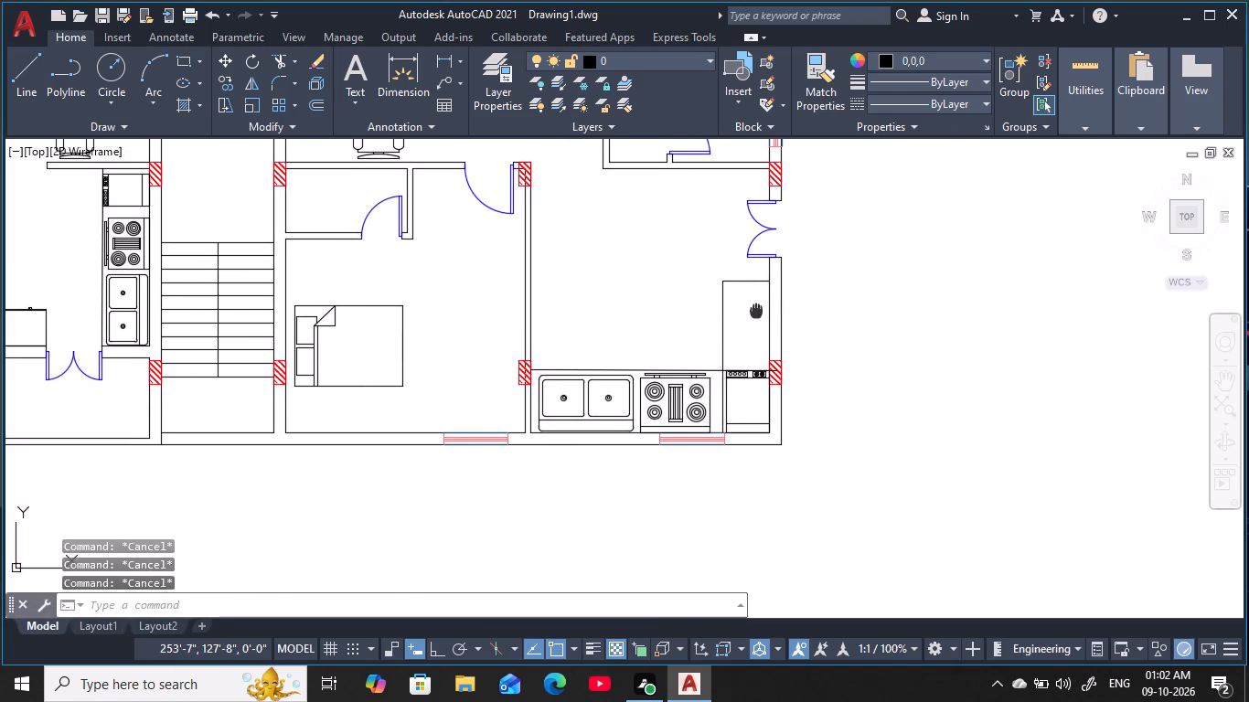
pyautogui.moveTo(757, 308); pyautogui.dragTo(766, 299, button='middle')
pyautogui.press('Escape')
pyautogui.press('Escape')
pyautogui.scroll(2, 592, 379)
pyautogui.click(614, 358)
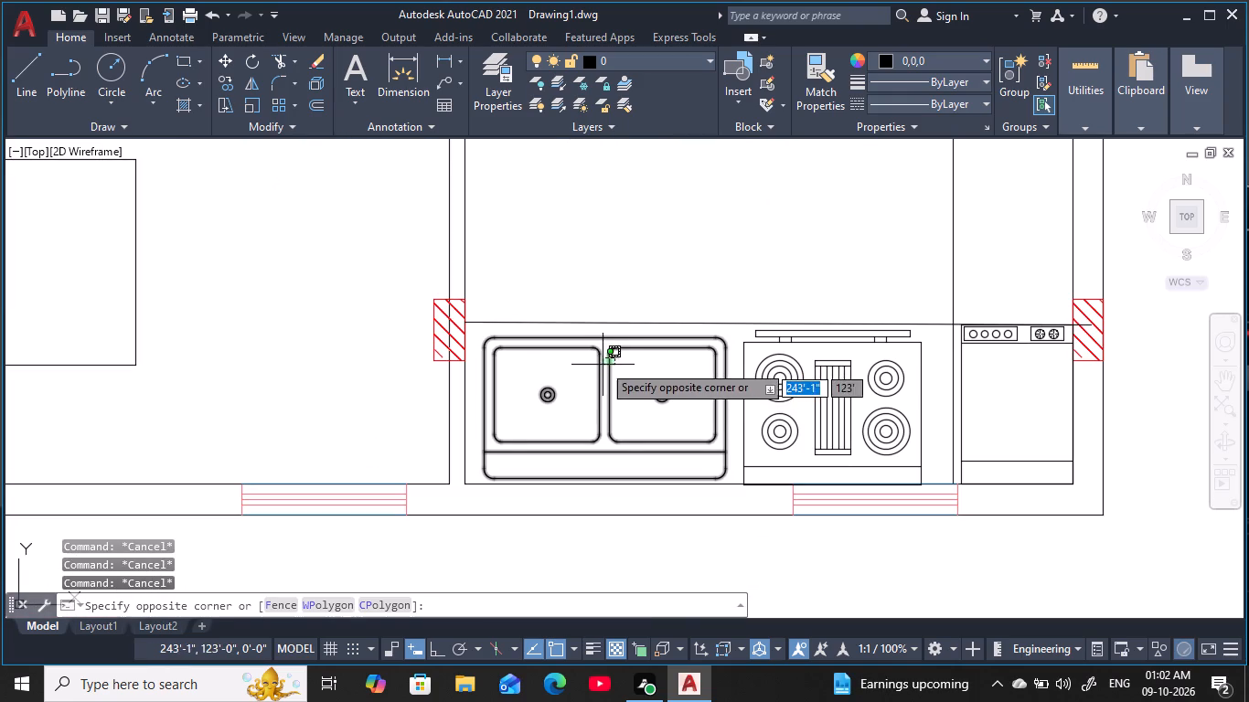
pyautogui.click(571, 356)
pyautogui.press('m')
pyautogui.press('space')
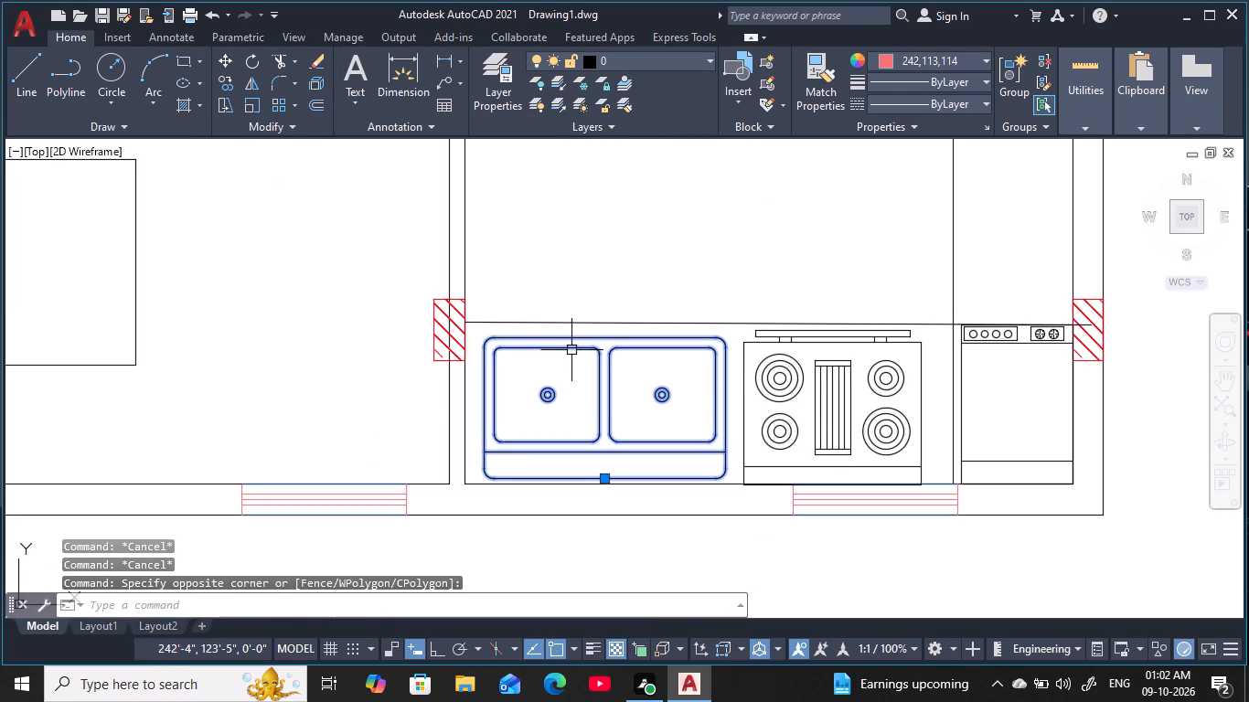
pyautogui.click(593, 358)
pyautogui.click(753, 196)
pyautogui.press('Escape')
pyautogui.press('Escape')
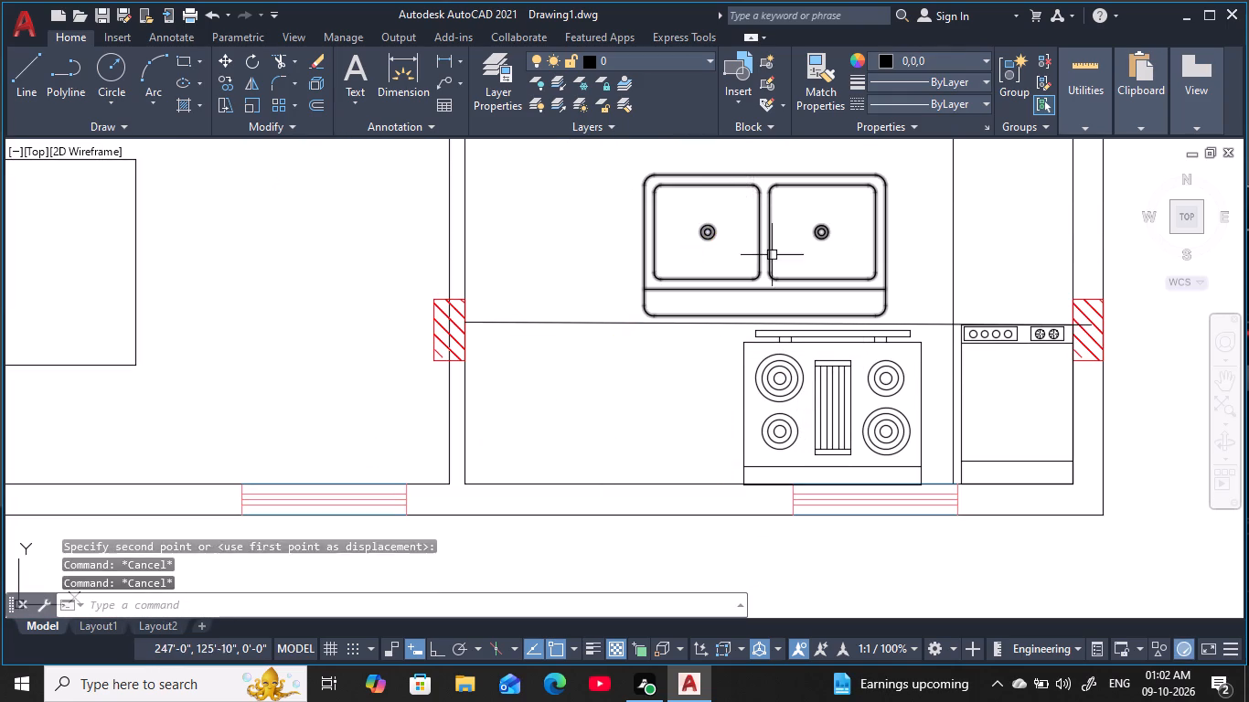
pyautogui.press('Escape')
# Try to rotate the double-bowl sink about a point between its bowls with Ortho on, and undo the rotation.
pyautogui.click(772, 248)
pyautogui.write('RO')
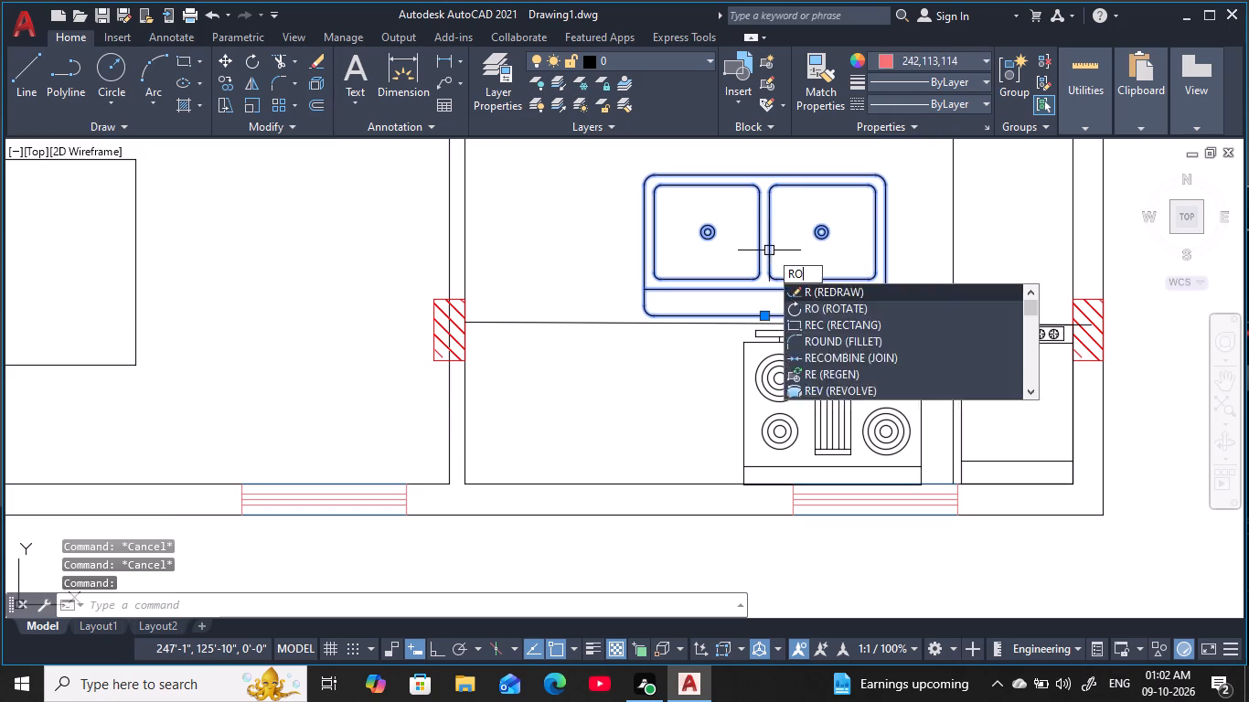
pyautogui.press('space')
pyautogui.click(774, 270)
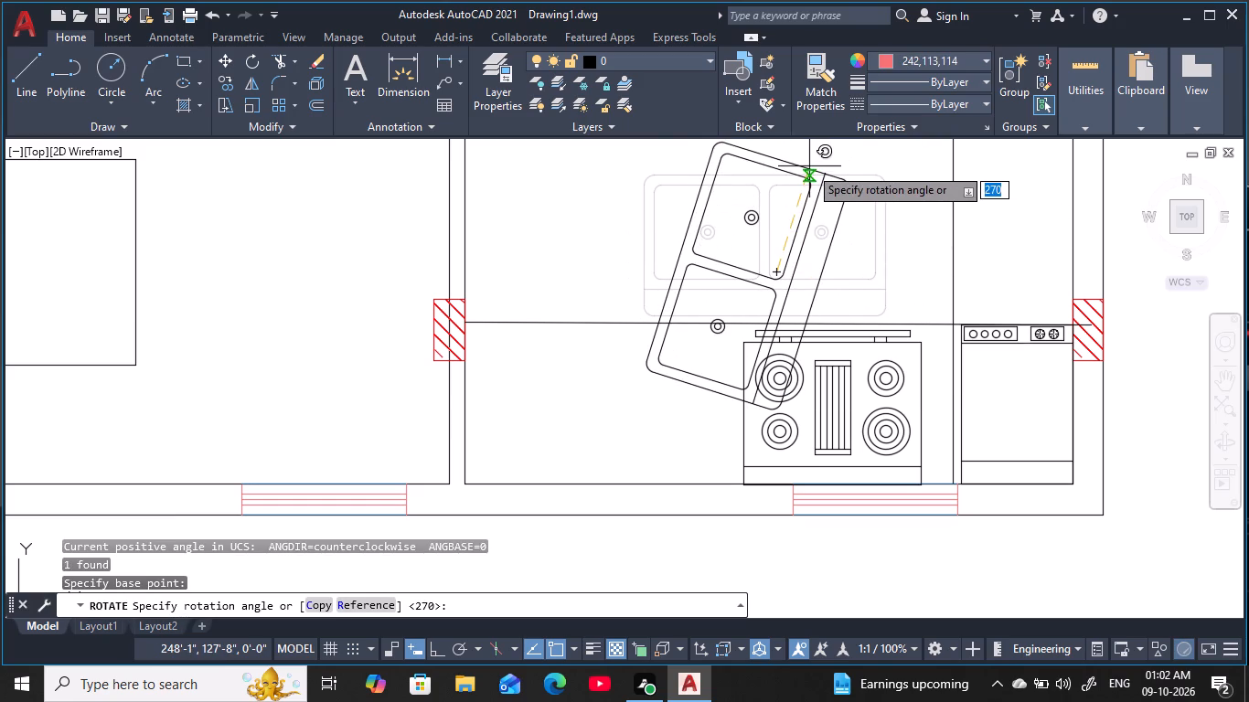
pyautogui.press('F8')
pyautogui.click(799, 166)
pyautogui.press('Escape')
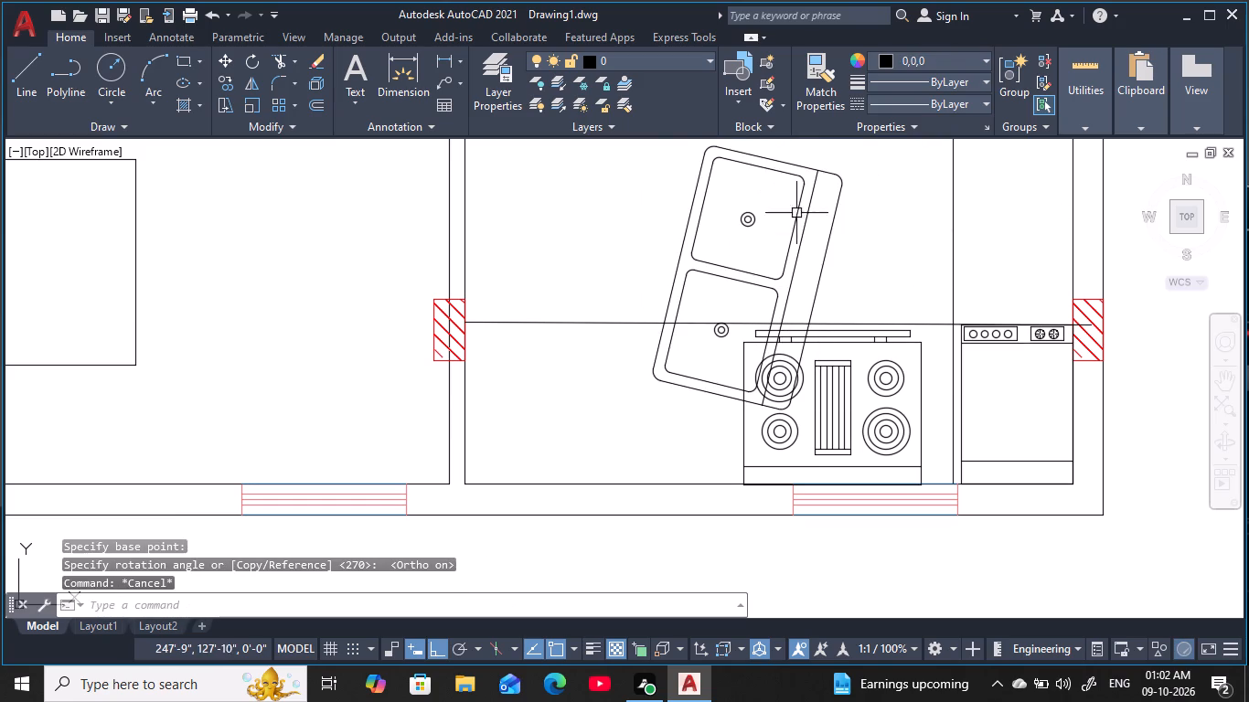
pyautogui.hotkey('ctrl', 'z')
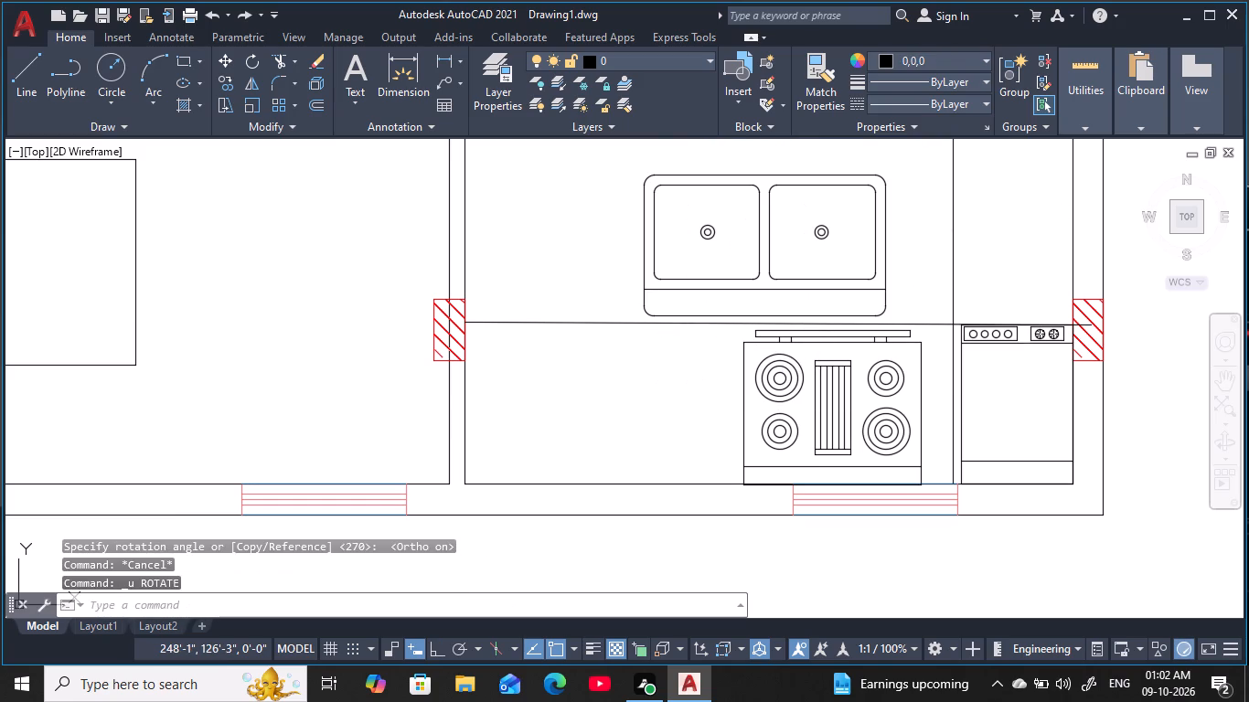
# Rotate the double-bowl sink 90° counterclockwise about a point between its bowls so its ledge faces the east wall.
pyautogui.click(851, 227)
pyautogui.click(718, 237)
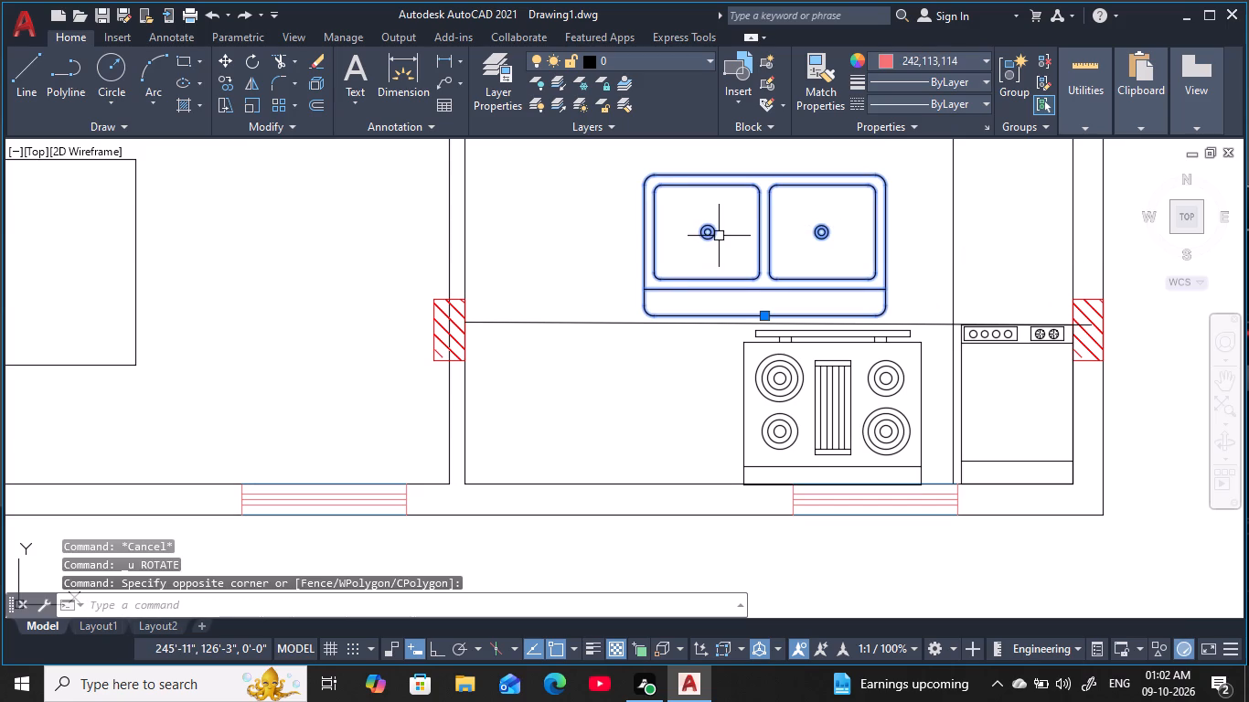
pyautogui.press('r')
pyautogui.write('O')
pyautogui.press('space')
pyautogui.moveTo(752, 250); pyautogui.dragTo(769, 254)
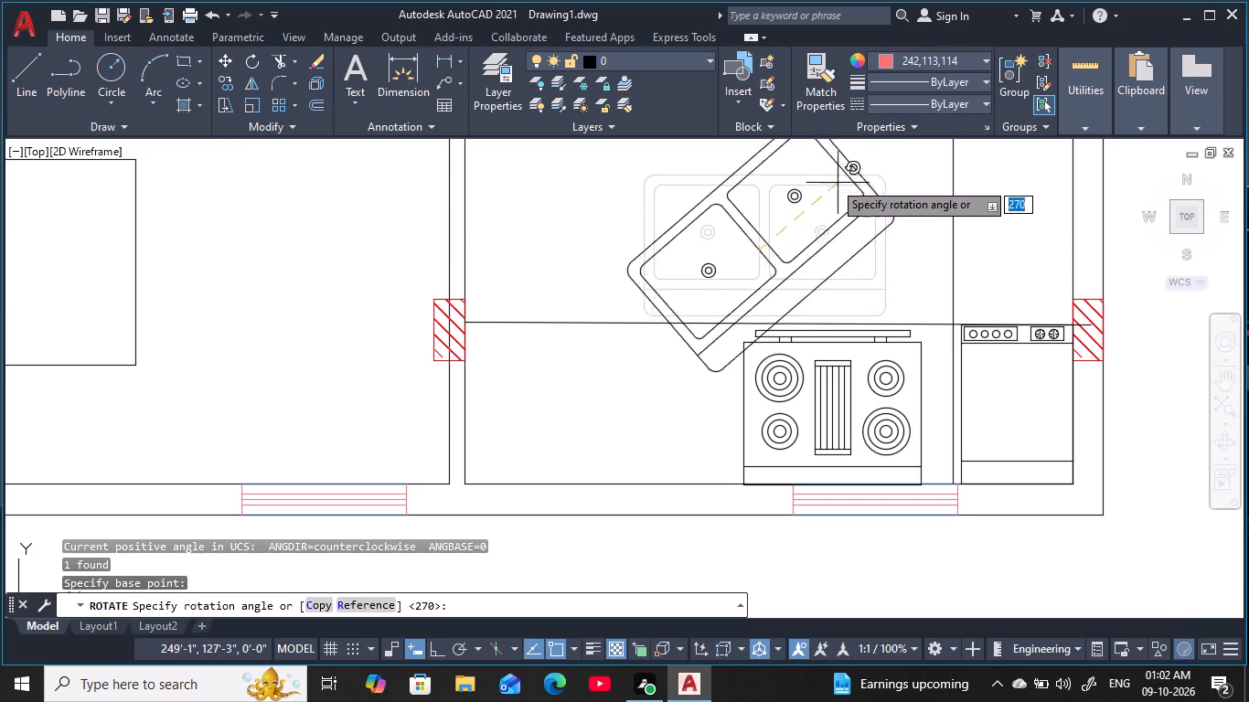
pyautogui.press('F8')
pyautogui.click(769, 160)
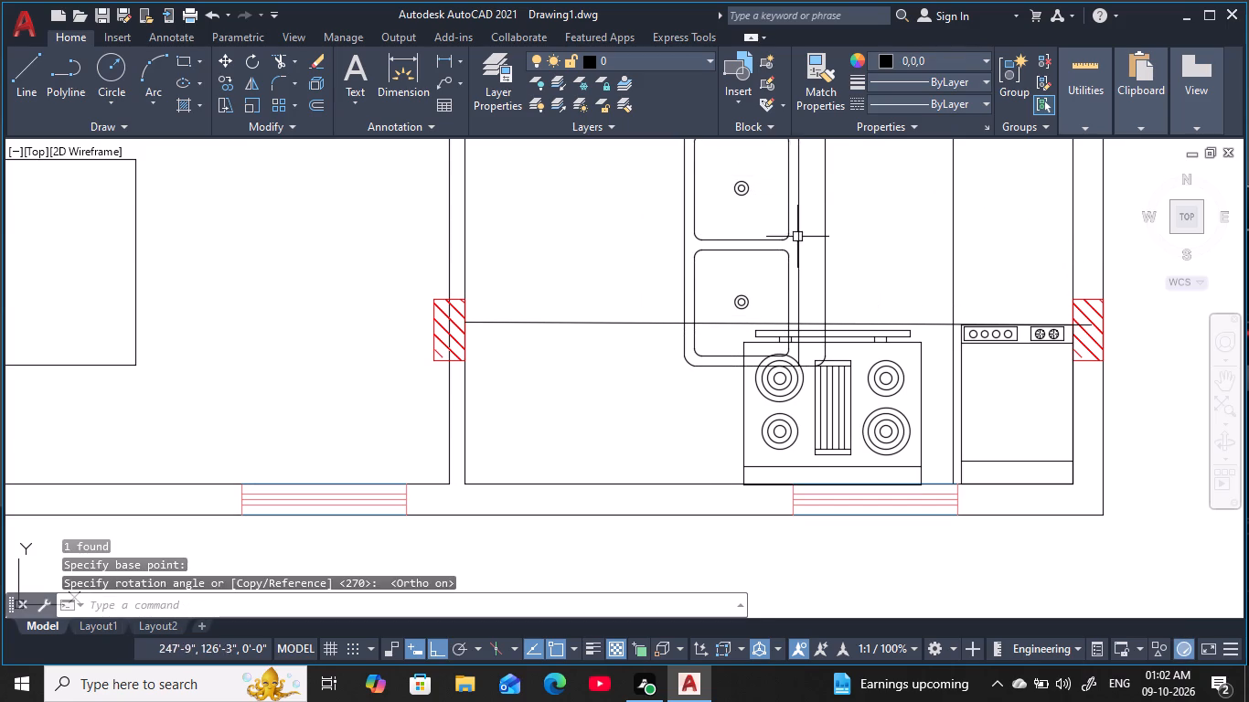
pyautogui.press('Escape')
pyautogui.press('Escape')
pyautogui.press('Escape')
pyautogui.click(817, 249)
pyautogui.press('Escape')
# Move the rotated double-bowl sink east so its ledge sits against the east wall's inner face, just north of the counter corner.
pyautogui.click(710, 219)
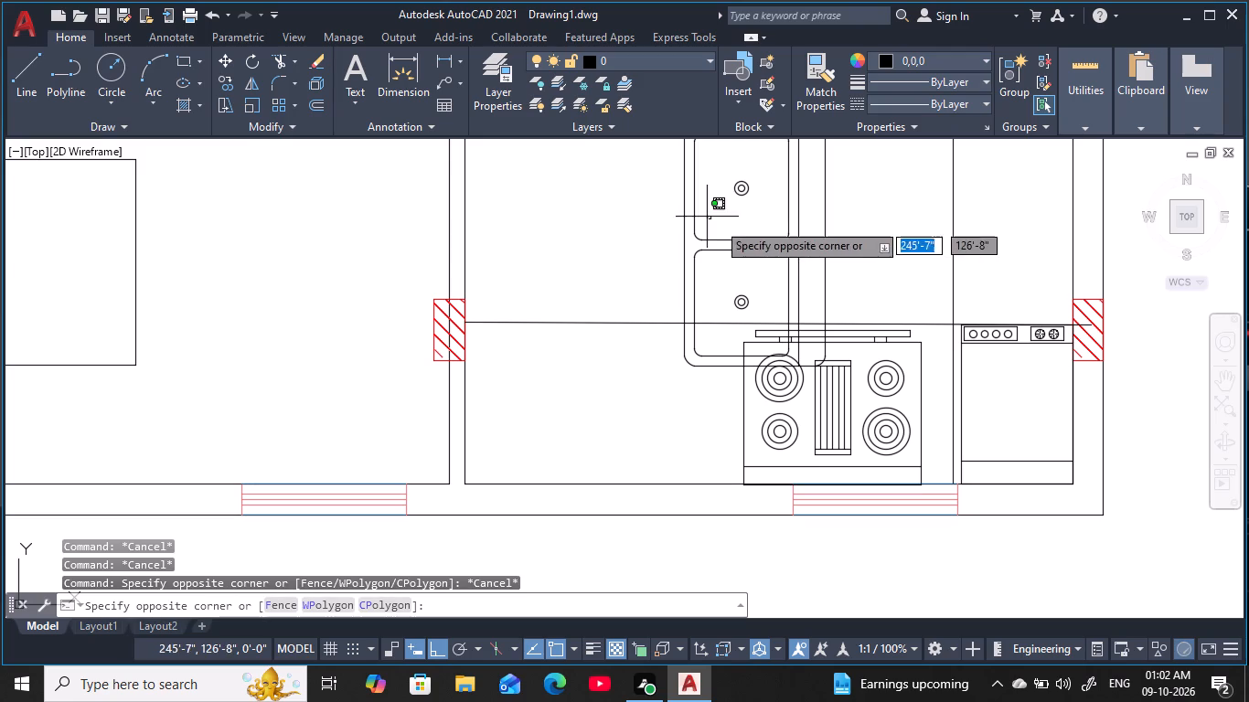
pyautogui.click(774, 273)
pyautogui.click(879, 274)
pyautogui.click(743, 239)
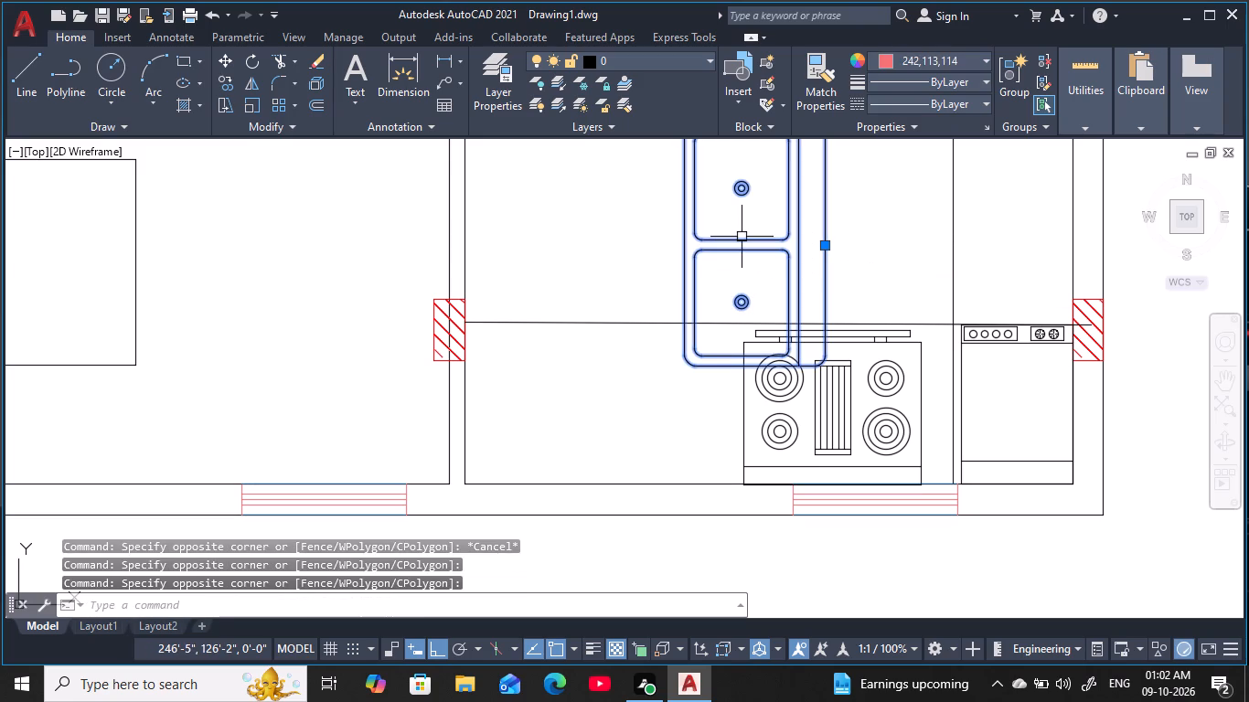
pyautogui.press('m')
pyautogui.press('space')
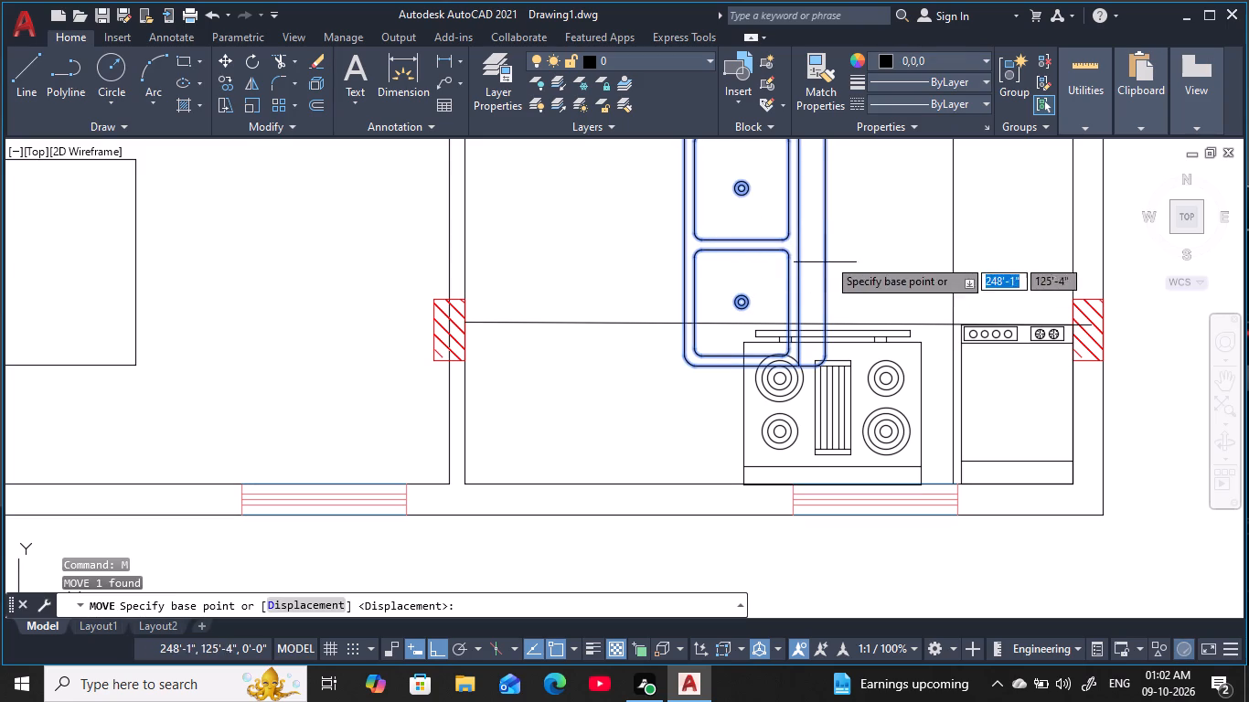
pyautogui.click(828, 252)
pyautogui.moveTo(815, 254); pyautogui.dragTo(530, 346, button='middle')
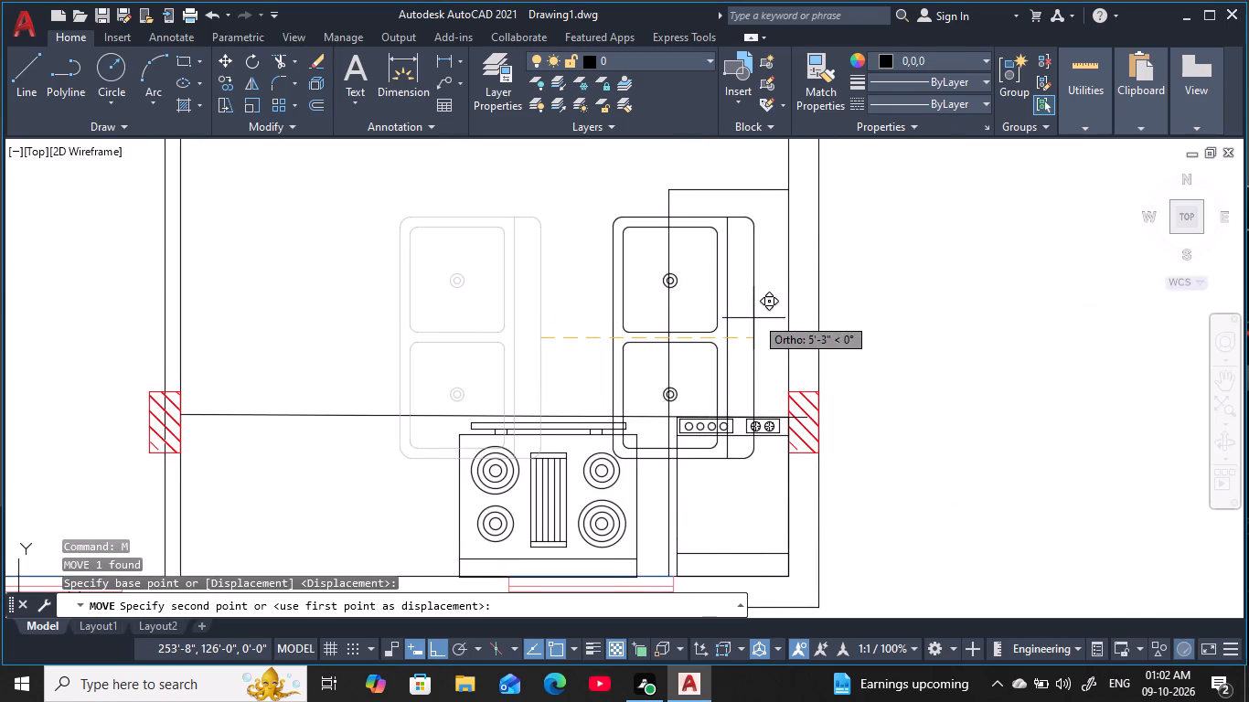
pyautogui.scroll(1, 759, 310)
pyautogui.press('F8')
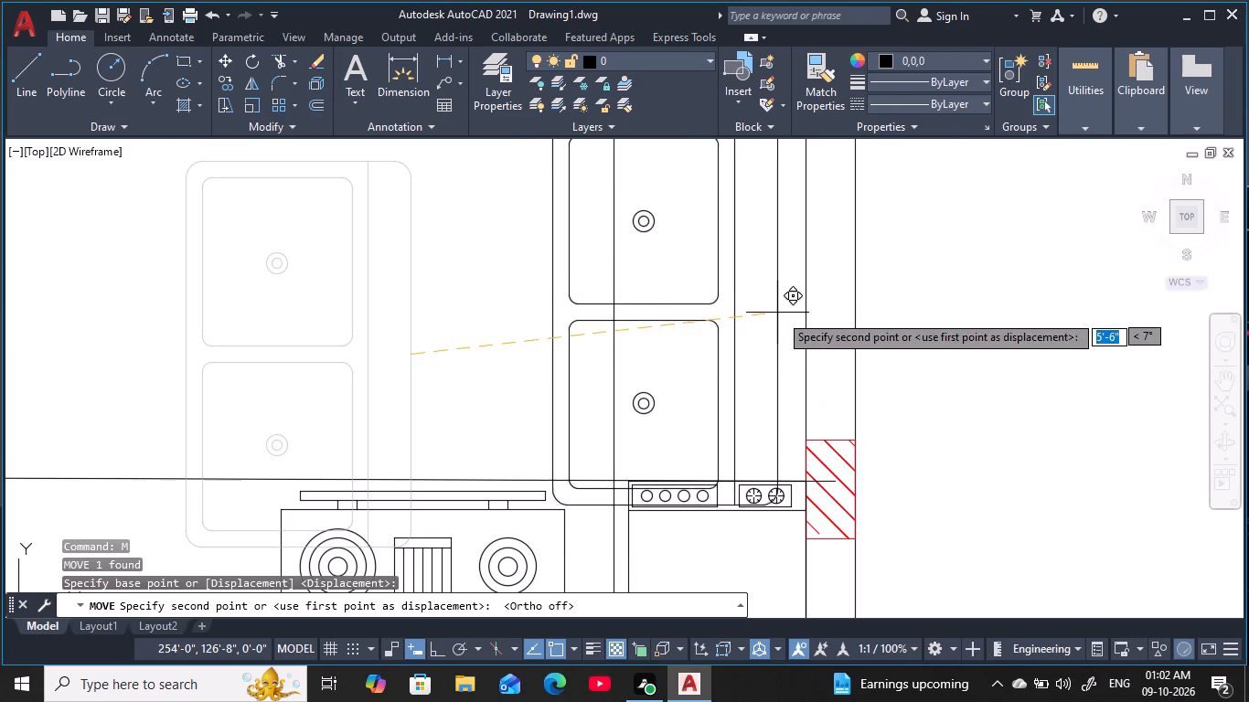
pyautogui.moveTo(799, 297); pyautogui.dragTo(764, 330, button='middle')
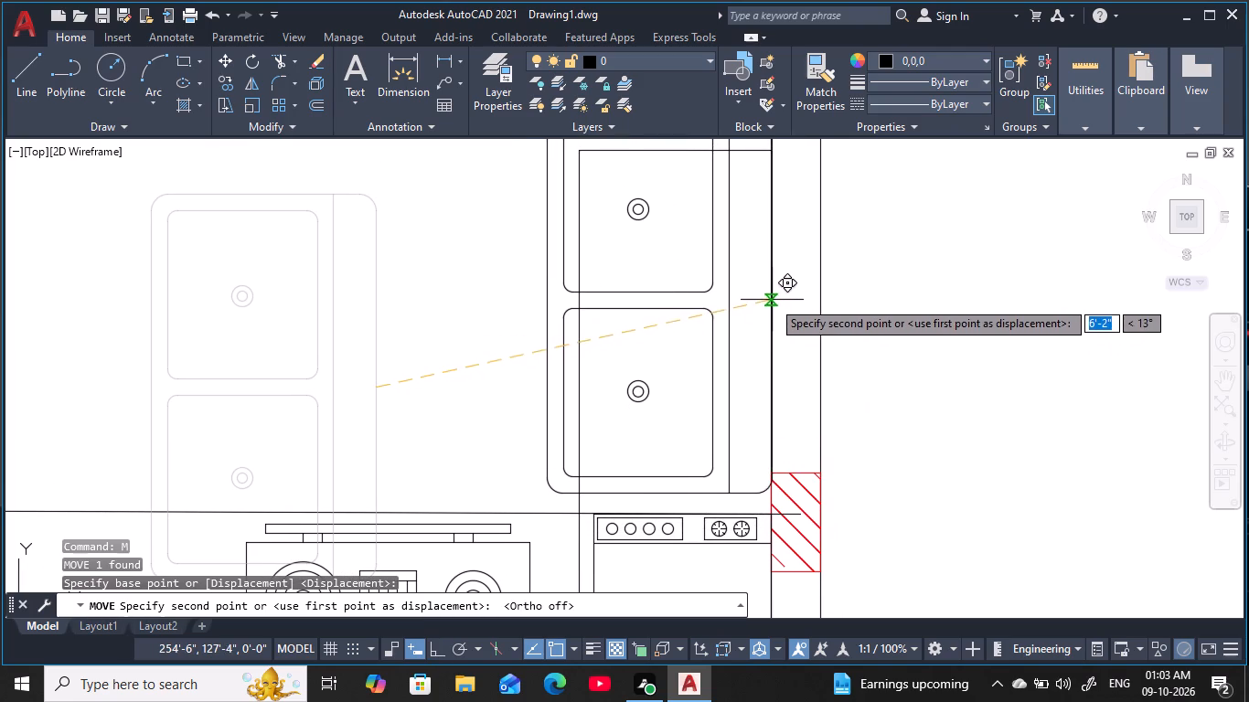
pyautogui.scroll(-1, 774, 296)
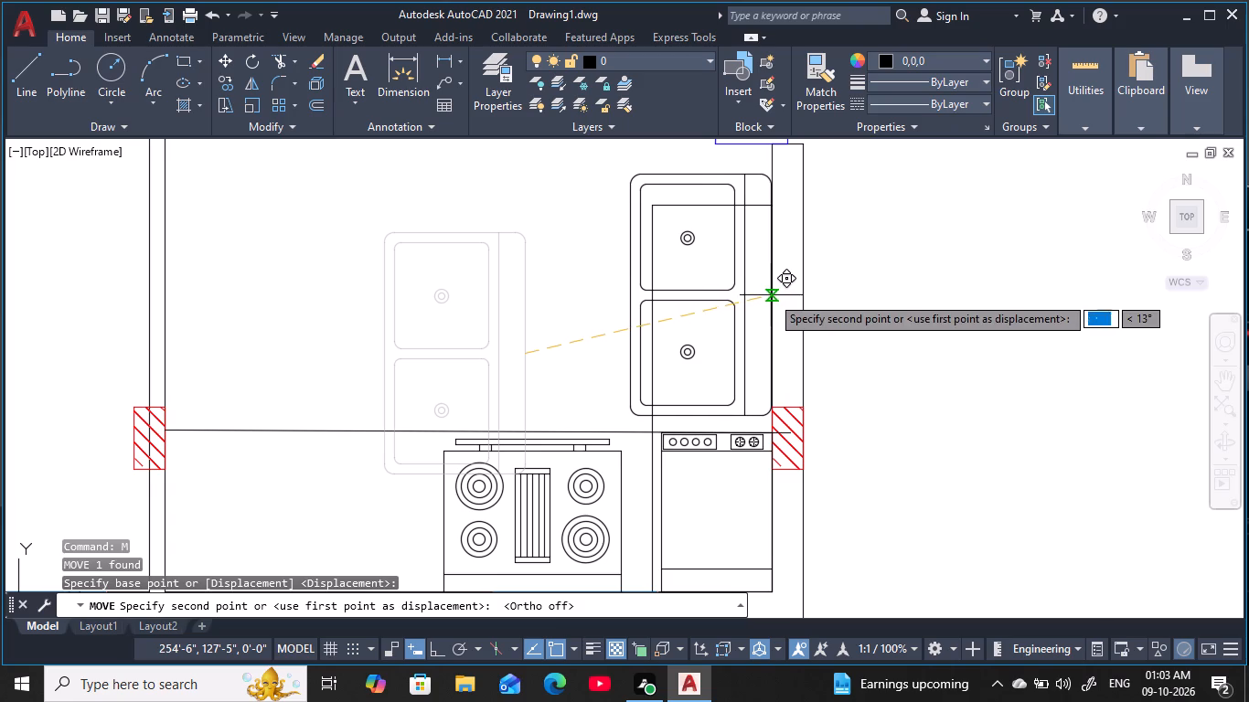
pyautogui.click(771, 295)
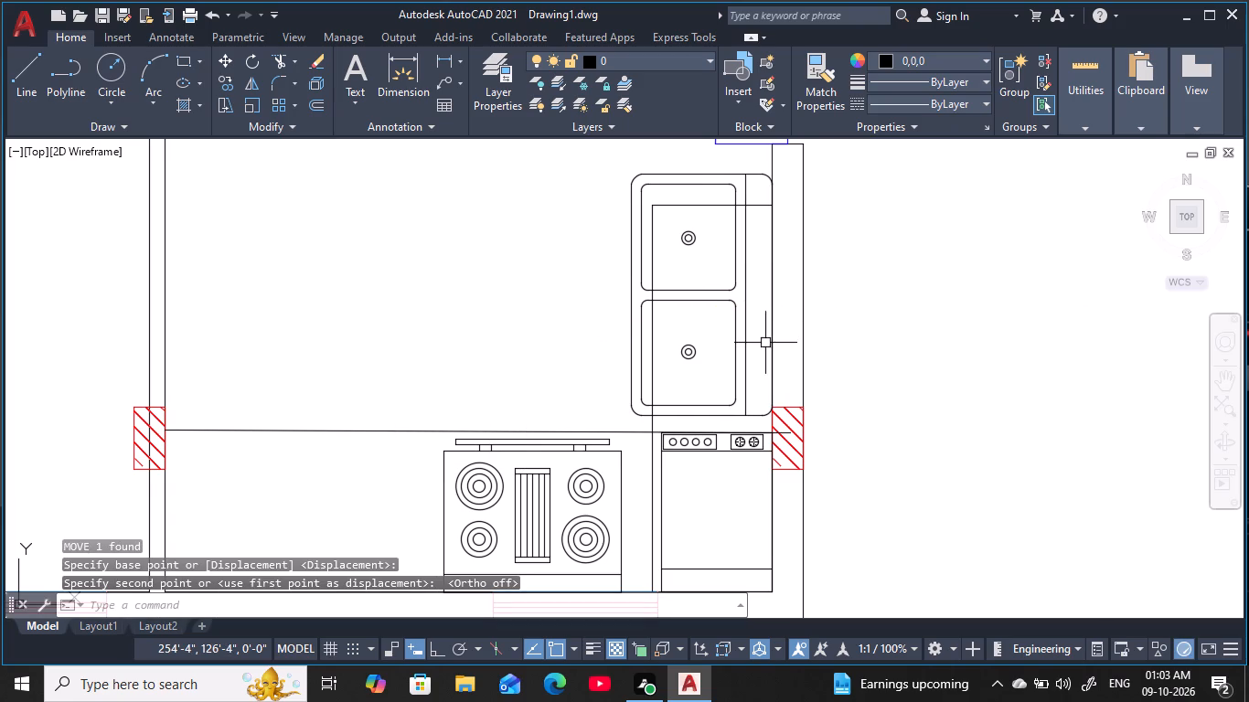
pyautogui.press('Escape')
pyautogui.press('Escape')
pyautogui.press('Escape')
pyautogui.press('Escape')
pyautogui.press('Escape')
# Scale the double-bowl sink down from its southeast corner so it fits within the east counter strip.
pyautogui.click(751, 394)
pyautogui.click(711, 375)
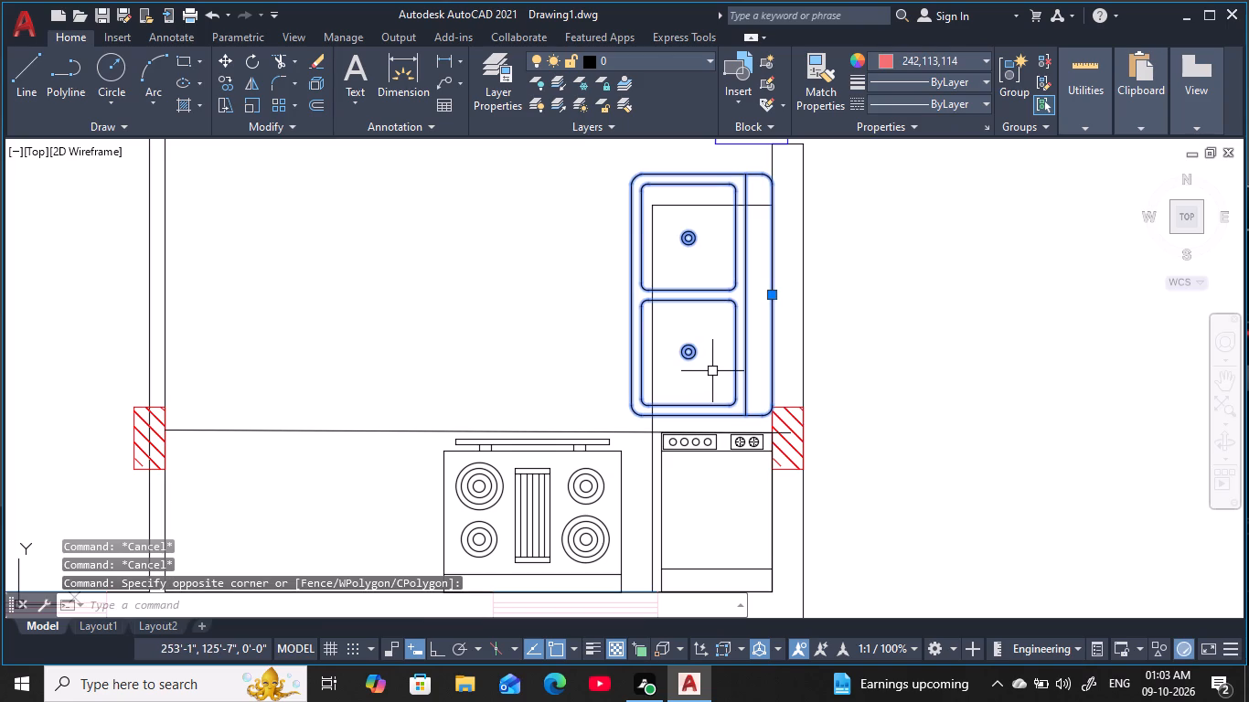
pyautogui.press('s')
pyautogui.write('C')
pyautogui.press('space')
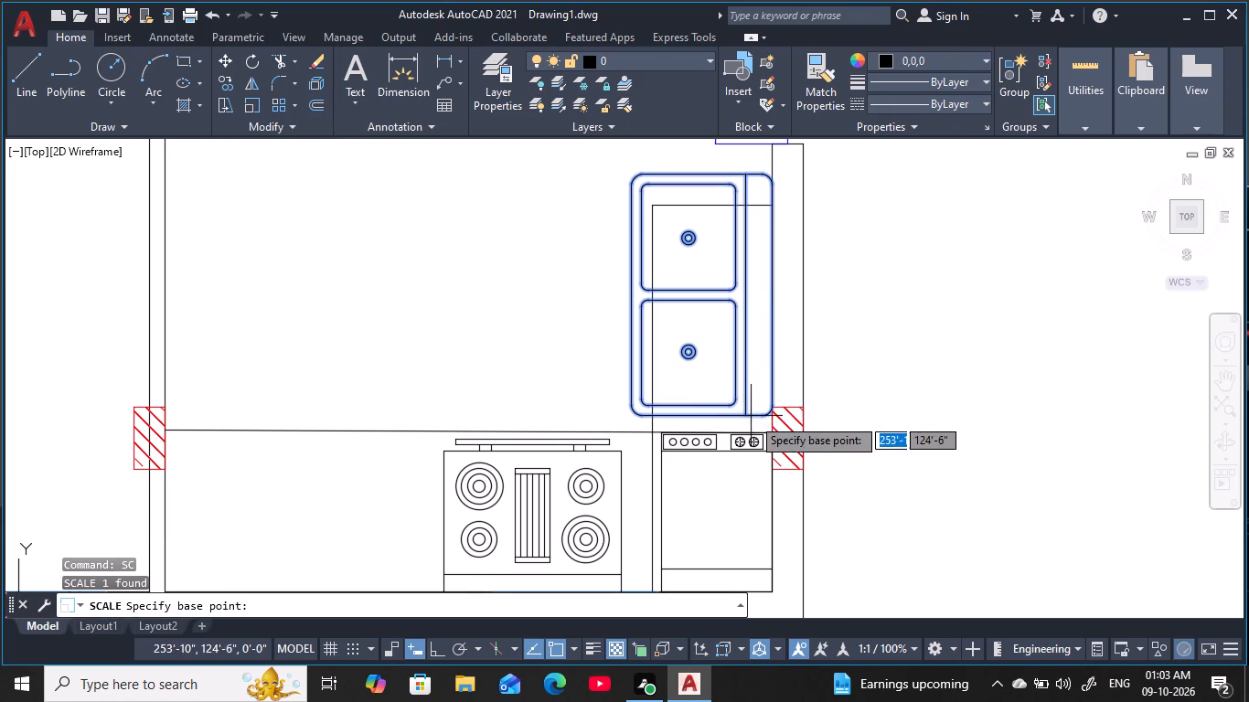
pyautogui.click(767, 414)
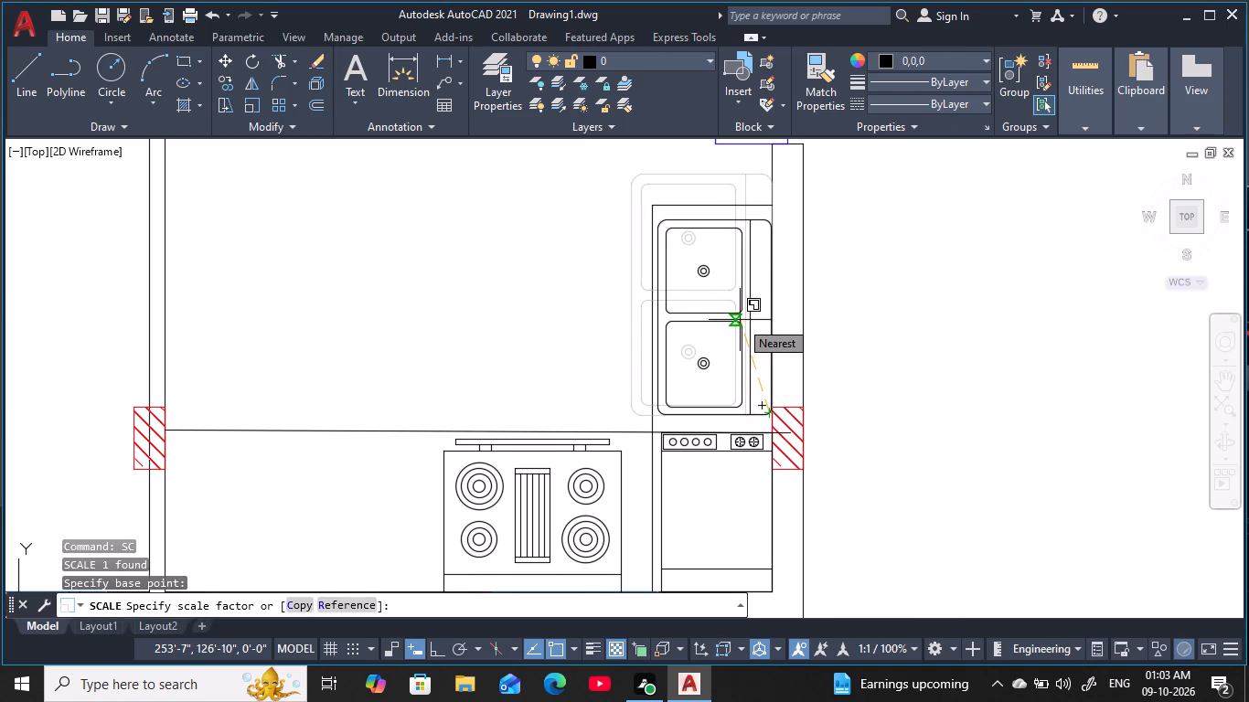
pyautogui.click(740, 320)
pyautogui.press('Escape')
pyautogui.press('Escape')
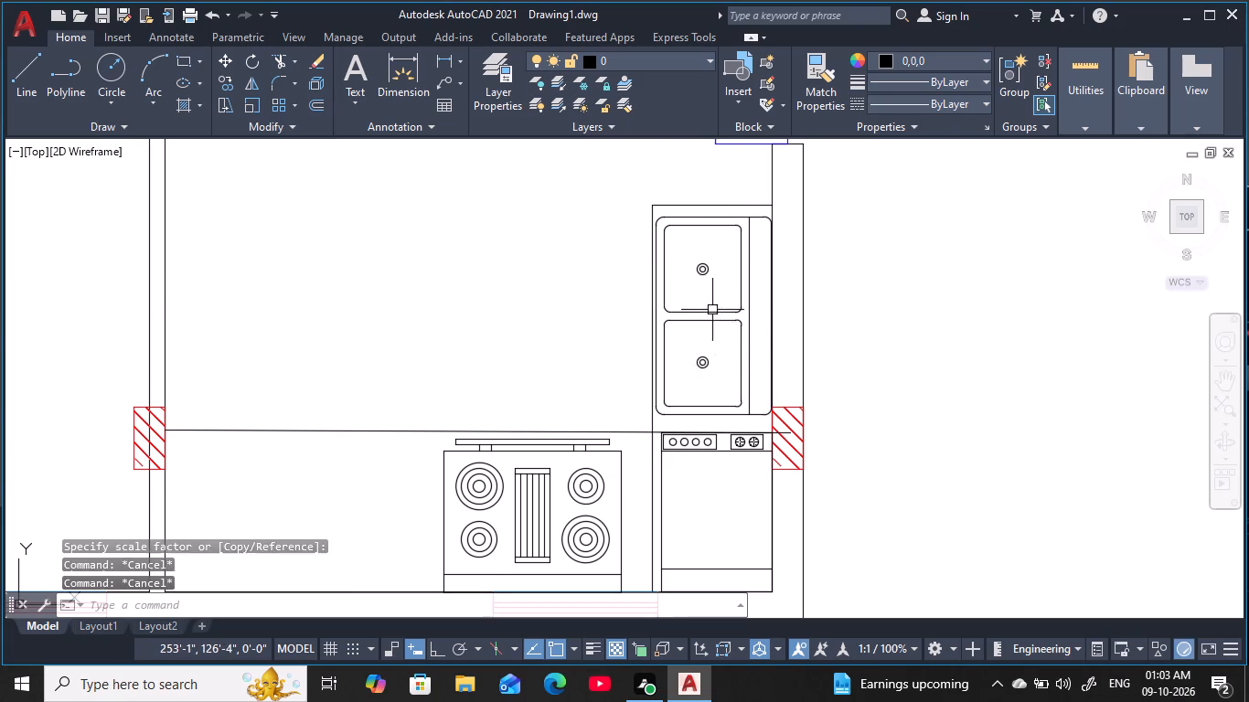
pyautogui.press('Escape')
# Move the appliance with the control-knob strip from the southeast corner to the west end of the south counter.
pyautogui.scroll(-1, 713, 294)
pyautogui.moveTo(718, 294); pyautogui.dragTo(742, 262, button='middle')
pyautogui.press('Escape')
pyautogui.press('Escape')
pyautogui.press('Escape')
pyautogui.press('Escape')
pyautogui.press('Escape')
pyautogui.moveTo(675, 263); pyautogui.dragTo(671, 261, button='middle')
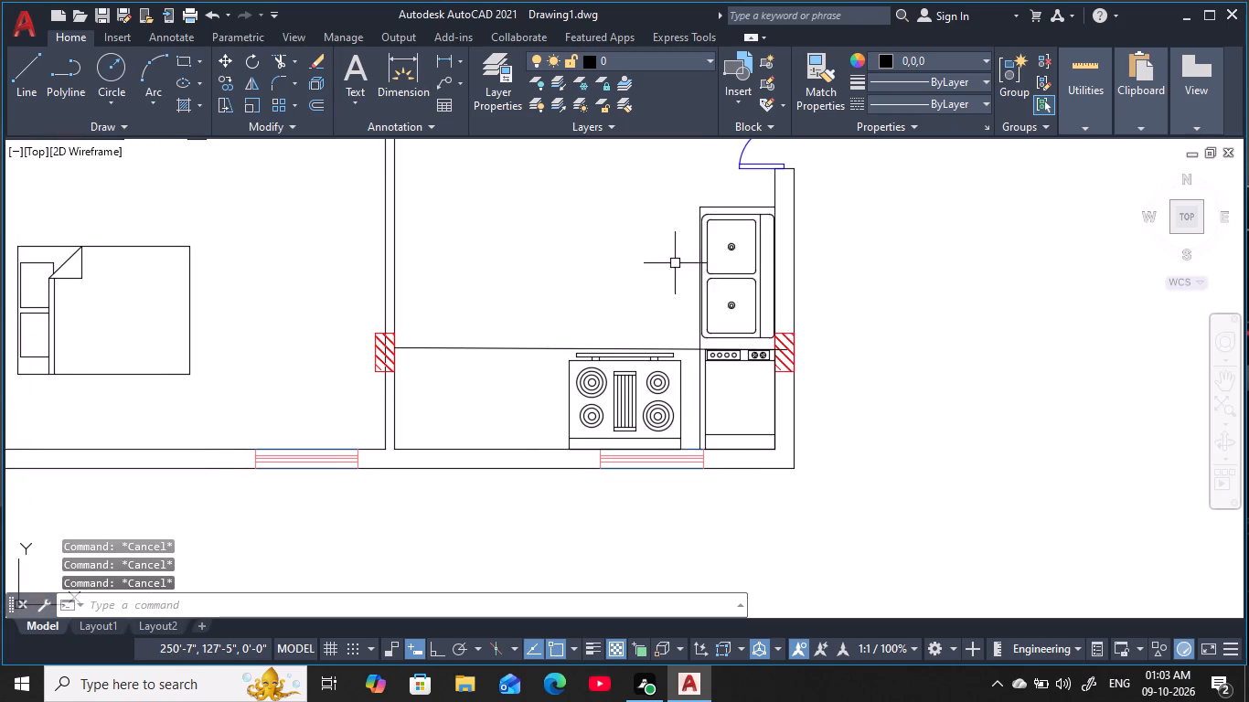
pyautogui.moveTo(671, 261); pyautogui.dragTo(652, 237, button='middle')
pyautogui.moveTo(651, 286); pyautogui.dragTo(663, 251, button='middle')
pyautogui.press('Escape')
pyautogui.press('Escape')
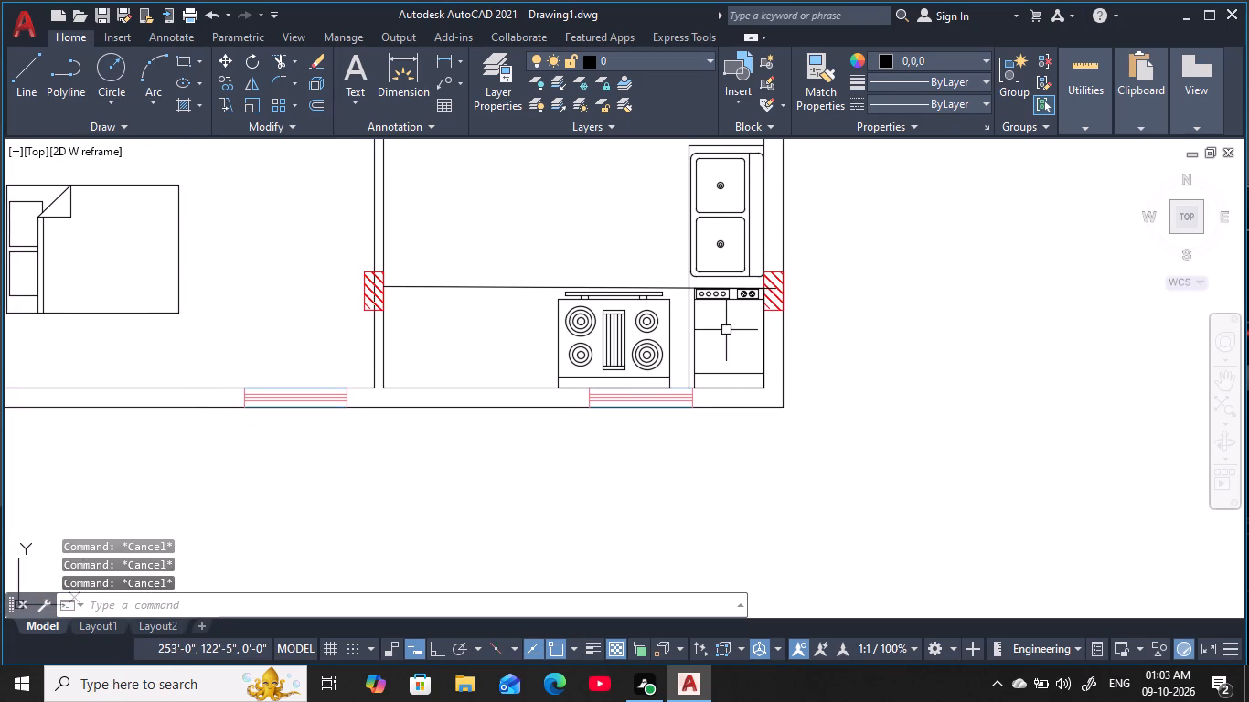
pyautogui.press('Escape')
pyautogui.click(718, 299)
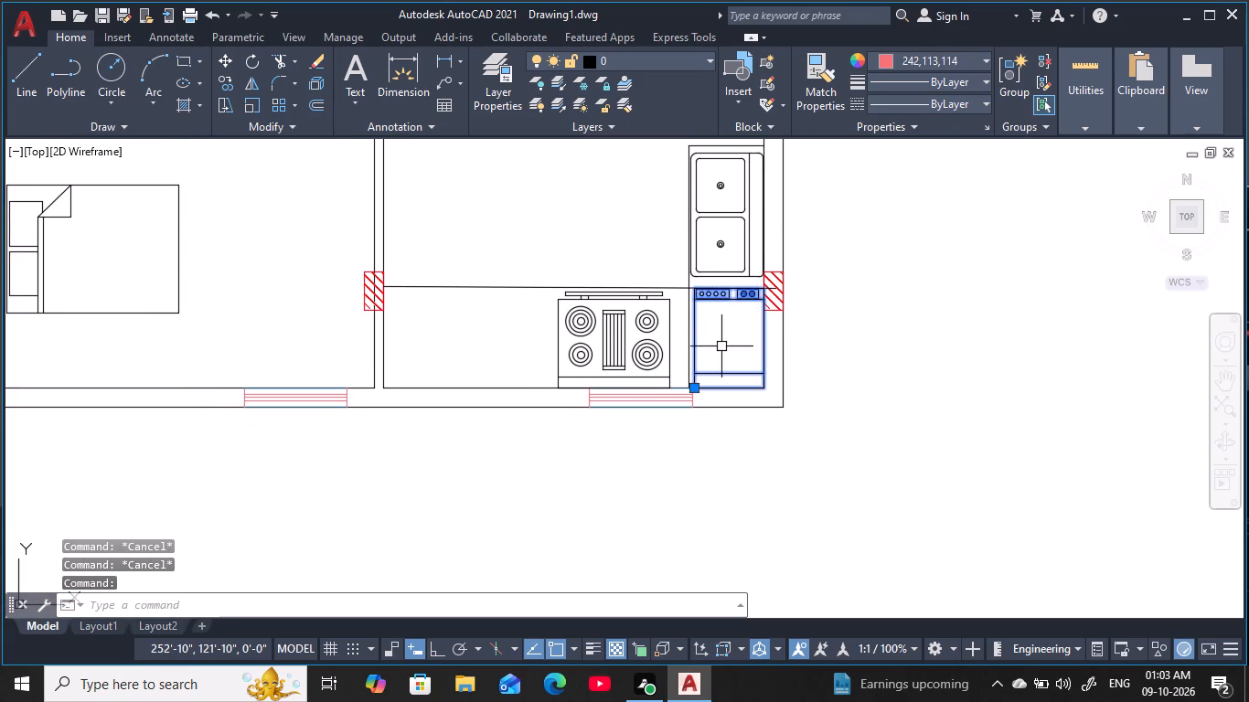
pyautogui.write('M')
pyautogui.press('space')
pyautogui.click(733, 300)
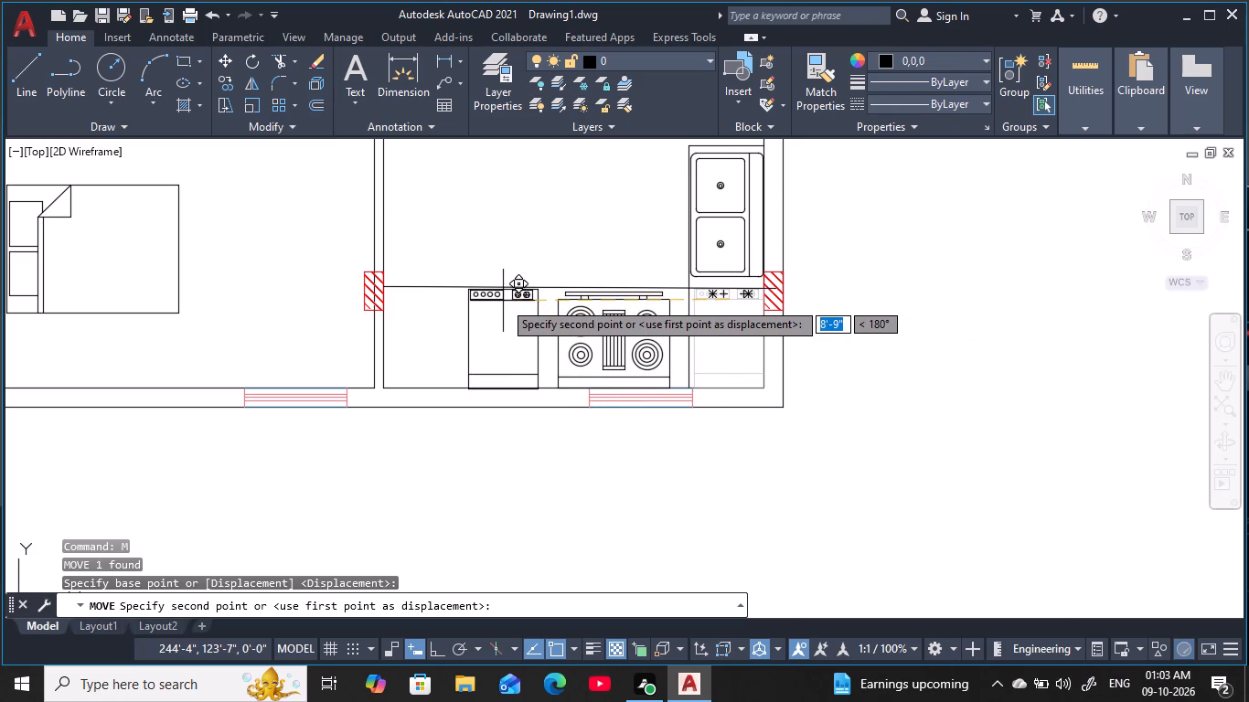
pyautogui.click(423, 298)
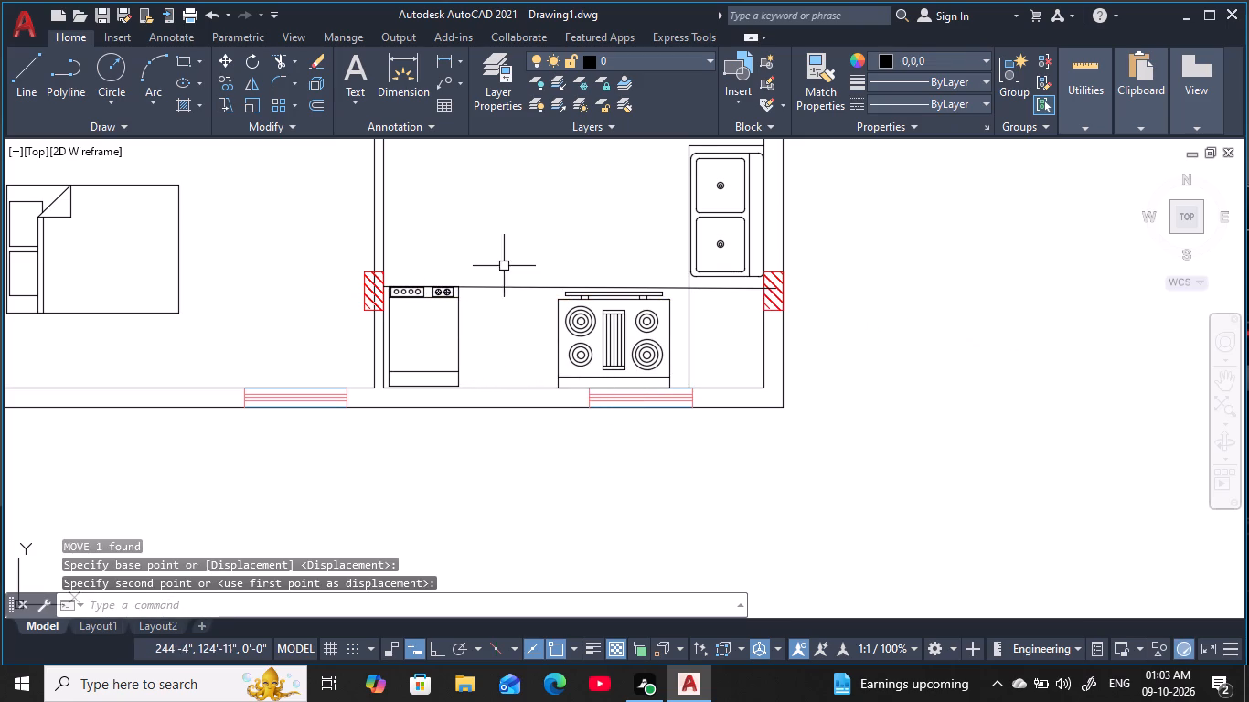
# Trim the overlapping counter lines in the southeast corner so the south and east counters form one L-shaped outline.
pyautogui.moveTo(533, 262); pyautogui.dragTo(553, 244, button='middle')
pyautogui.press('Escape')
pyautogui.press('Escape')
pyautogui.press('Escape')
pyautogui.press('Escape')
pyautogui.press('Escape')
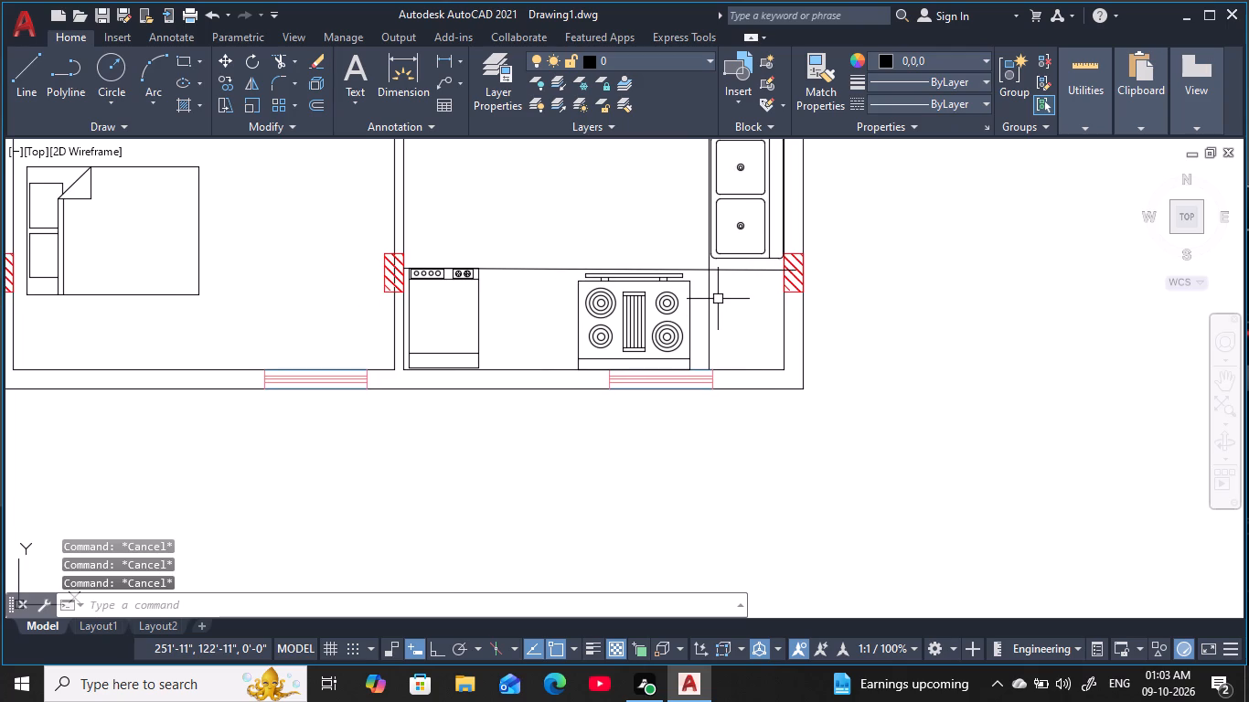
pyautogui.write('TR')
pyautogui.press('space')
pyautogui.click(739, 262)
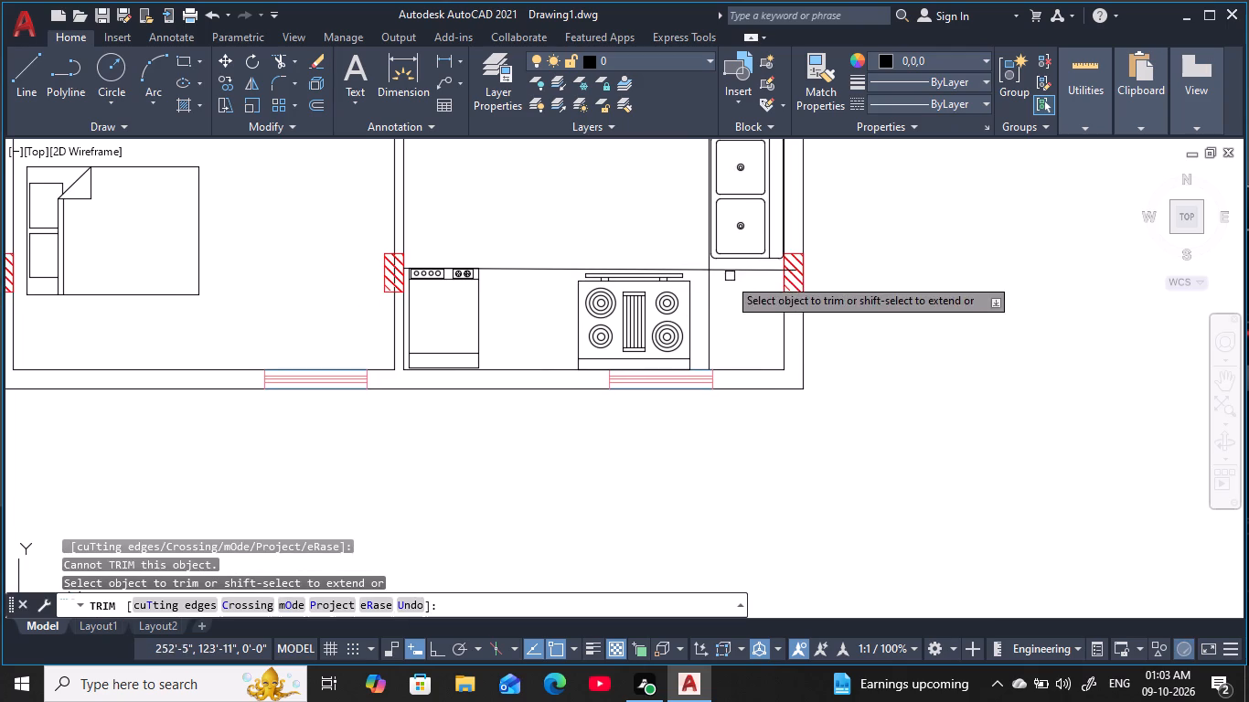
pyautogui.click(733, 273)
pyautogui.click(707, 292)
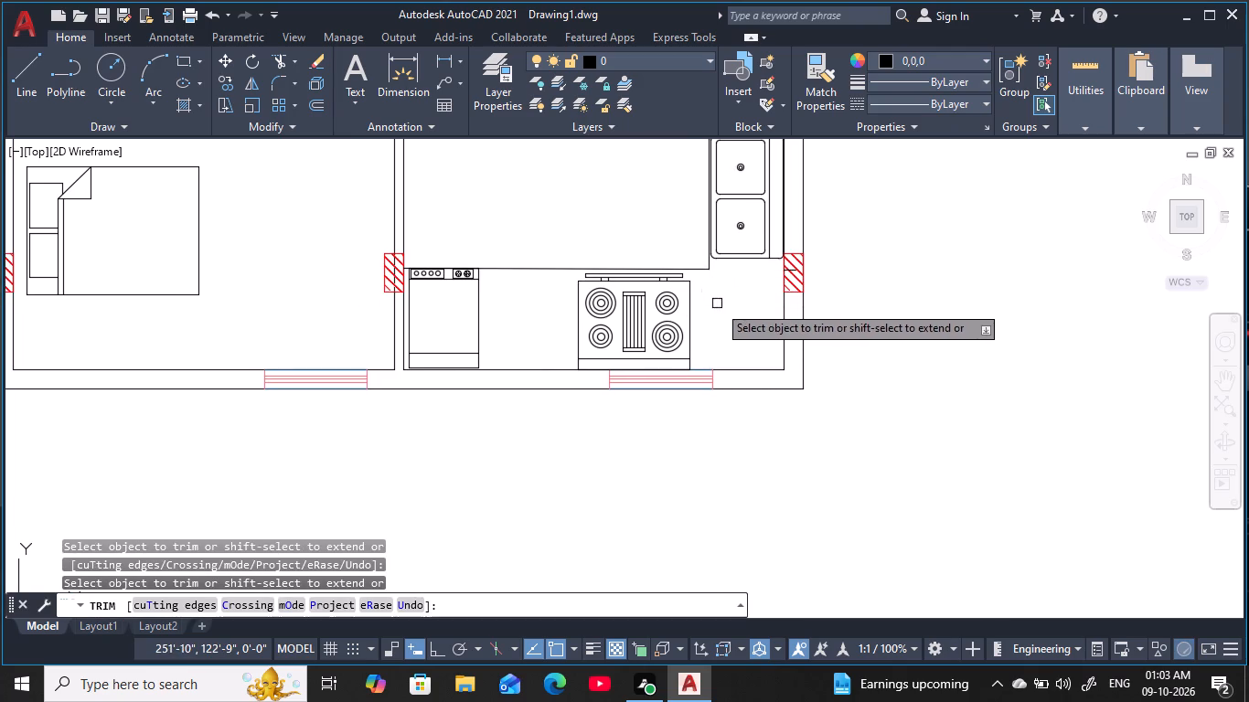
pyautogui.scroll(-1, 718, 304)
pyautogui.moveTo(720, 305); pyautogui.dragTo(724, 335, button='middle')
pyautogui.press('Escape')
pyautogui.press('Escape')
pyautogui.press('Escape')
# Examine the southeast room's kitchen layout against the rest of the floor plan.
pyautogui.moveTo(731, 341); pyautogui.dragTo(734, 314, button='middle')
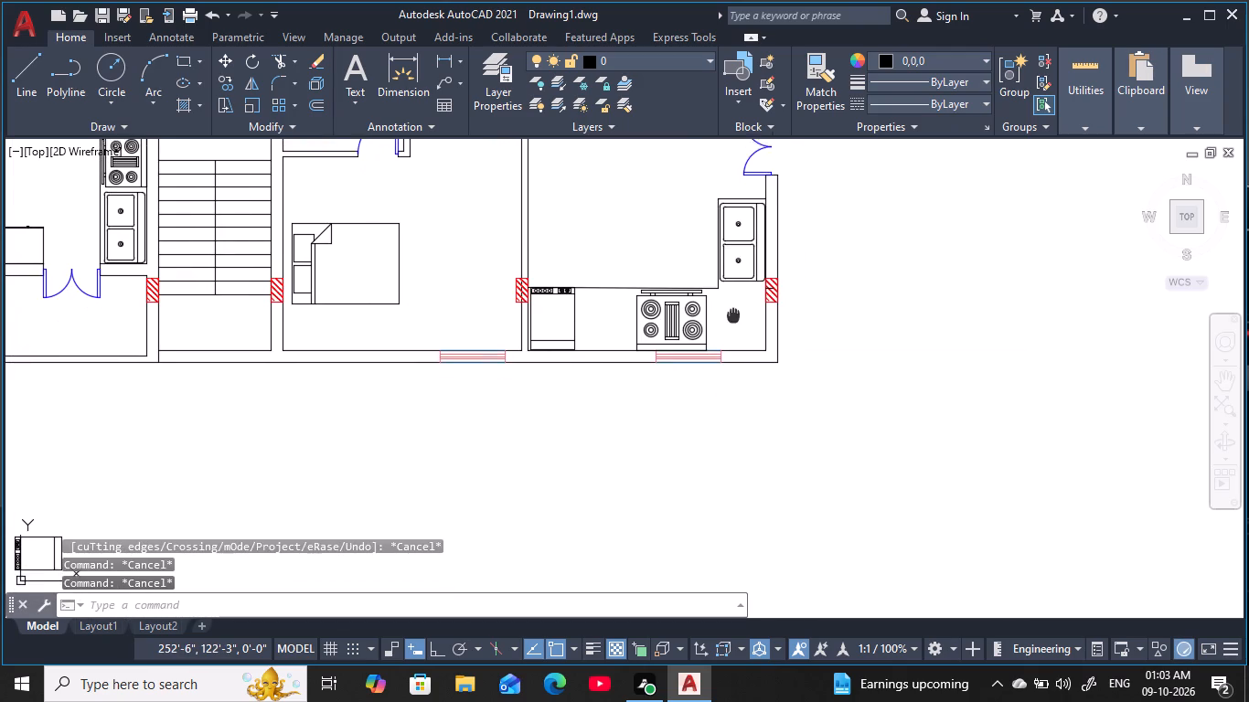
pyautogui.moveTo(734, 314); pyautogui.dragTo(734, 308, button='middle')
pyautogui.scroll(1, 623, 322)
pyautogui.moveTo(624, 317); pyautogui.dragTo(681, 311, button='middle')
pyautogui.press('Escape')
pyautogui.press('Escape')
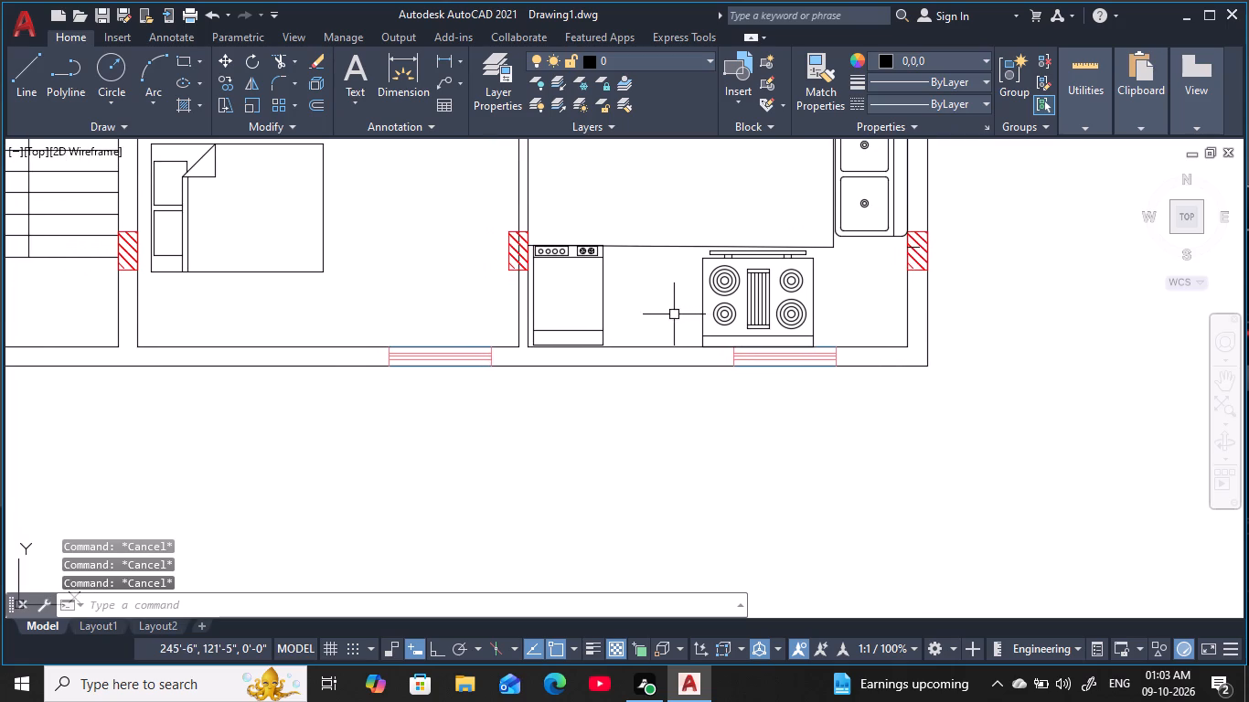
pyautogui.moveTo(672, 312); pyautogui.dragTo(633, 324, button='middle')
pyautogui.scroll(-2, 633, 324)
pyautogui.moveTo(630, 327); pyautogui.dragTo(679, 336, button='middle')
pyautogui.press('Escape')
pyautogui.press('Escape')
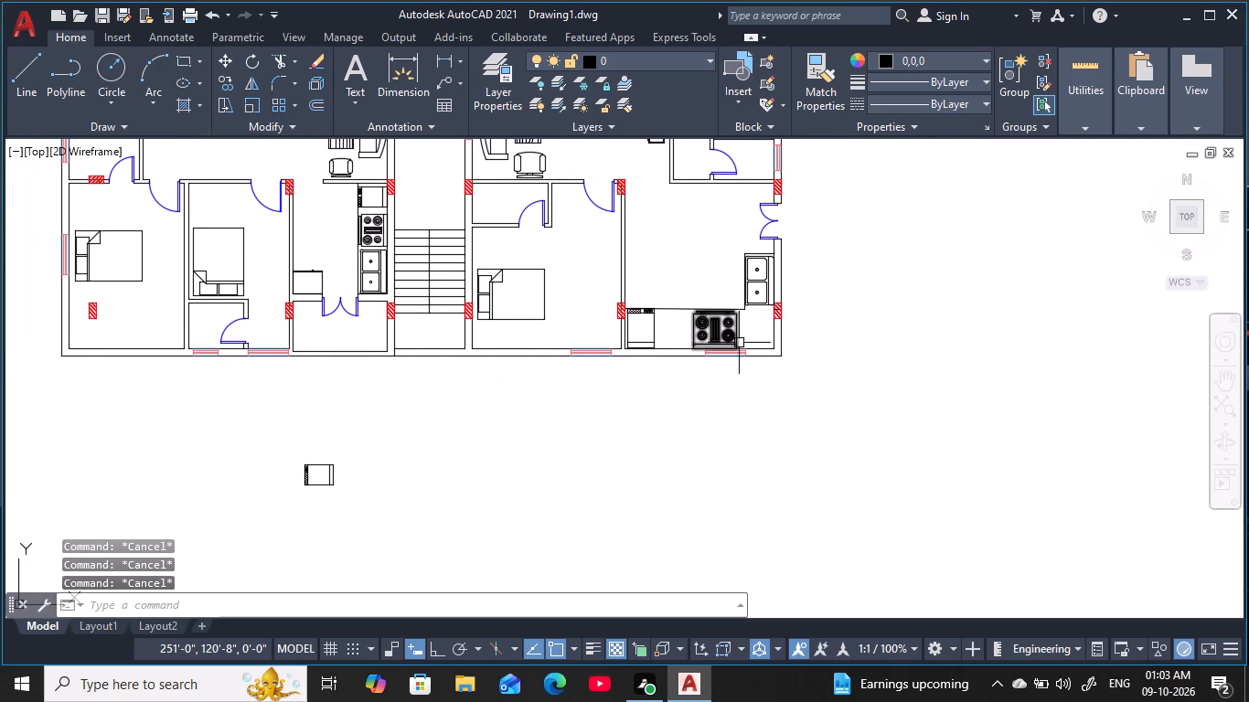
pyautogui.scroll(2, 743, 334)
pyautogui.moveTo(756, 307); pyautogui.dragTo(755, 311, button='middle')
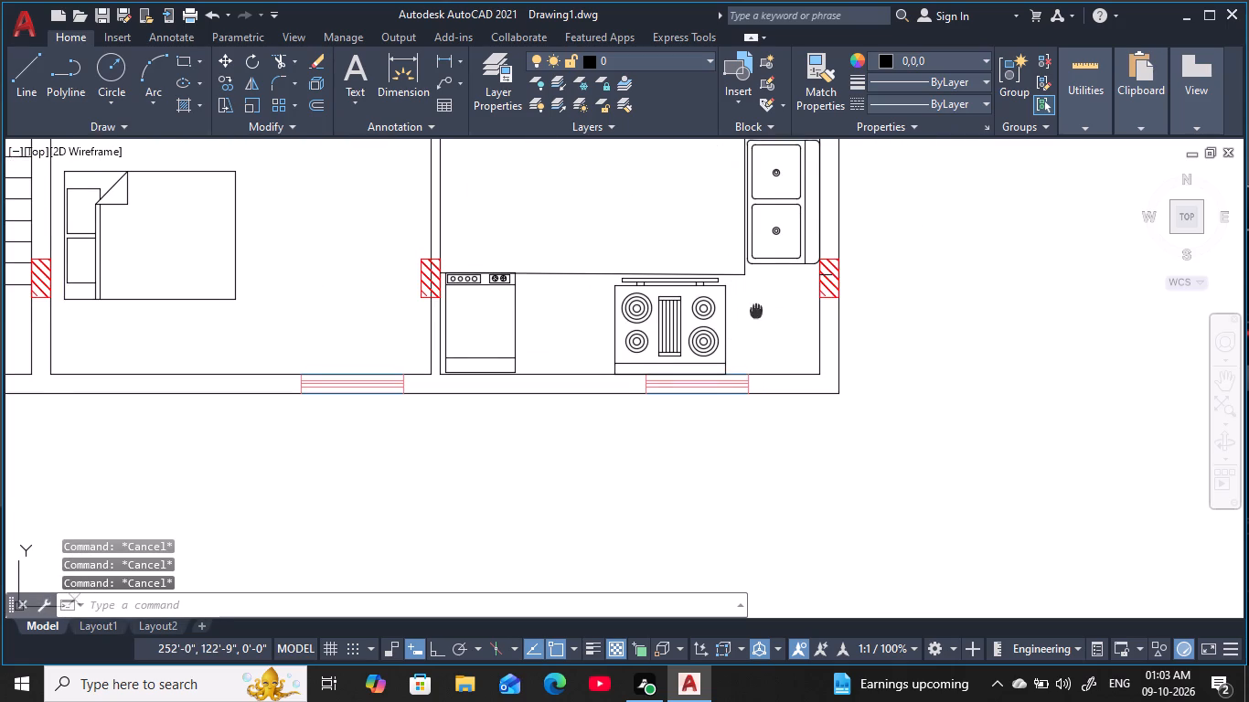
pyautogui.moveTo(755, 311); pyautogui.dragTo(728, 357, button='middle')
pyautogui.scroll(-1, 728, 358)
pyautogui.scroll(-1, 675, 298)
pyautogui.moveTo(675, 297); pyautogui.dragTo(746, 324, button='middle')
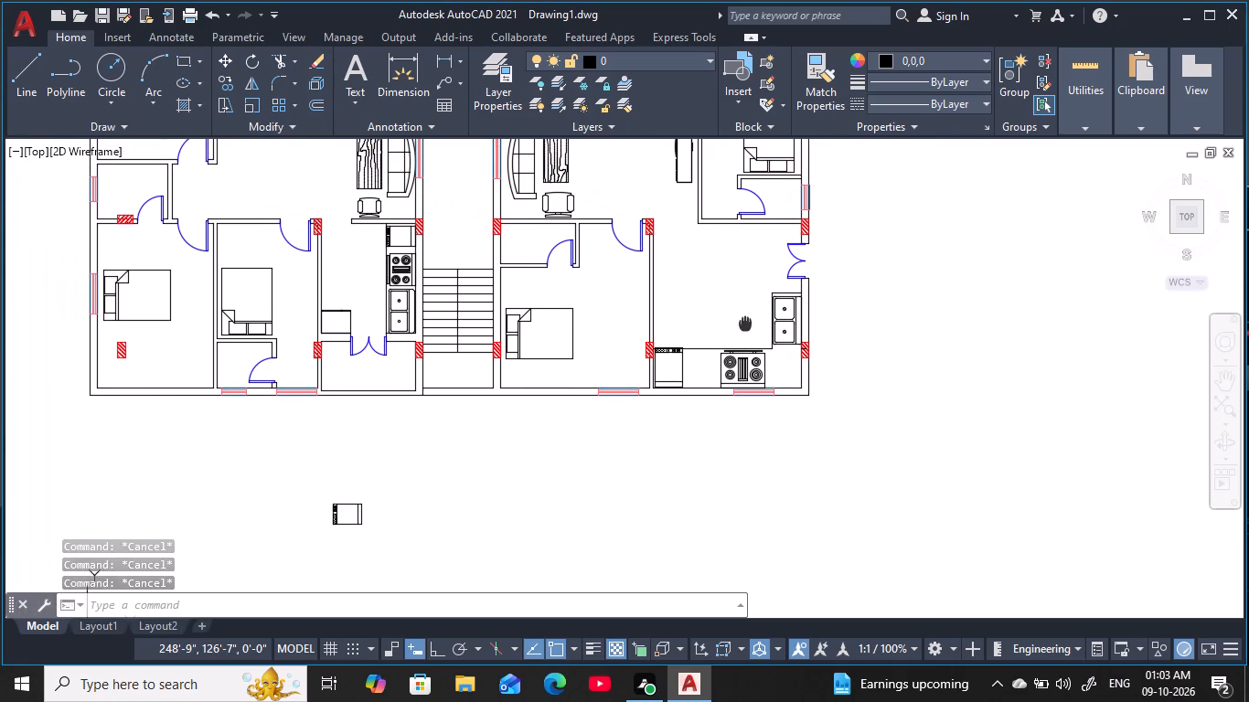
pyautogui.moveTo(746, 324); pyautogui.dragTo(748, 324, button='middle')
pyautogui.press('Escape')
pyautogui.press('Escape')
pyautogui.press('Escape')
pyautogui.press('Escape')
pyautogui.moveTo(709, 284); pyautogui.dragTo(669, 297, button='middle')
pyautogui.press('Escape')
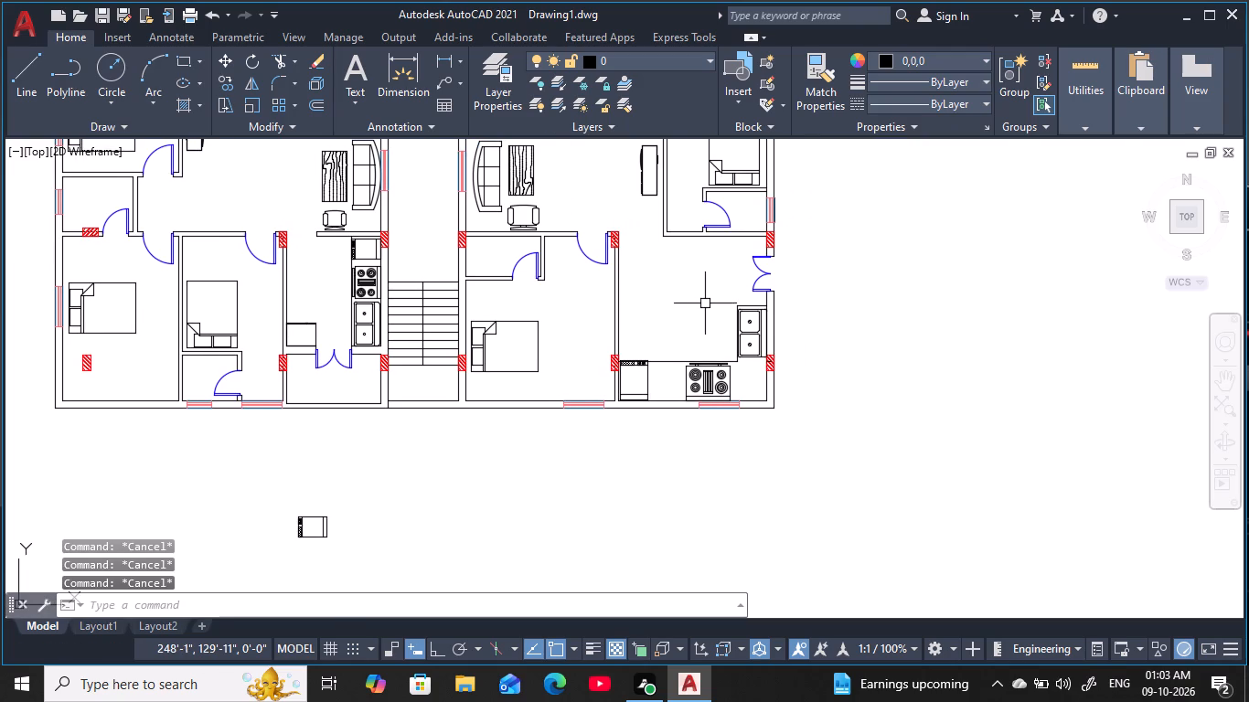
pyautogui.moveTo(708, 303); pyautogui.dragTo(688, 277, button='middle')
# Draw a horizontal line about 10'-4" long, with Ortho on, westward from the east wall between the sink counter and the double door.
pyautogui.press('Escape')
pyautogui.press('Escape')
pyautogui.press('Escape')
pyautogui.write('L')
pyautogui.press('space')
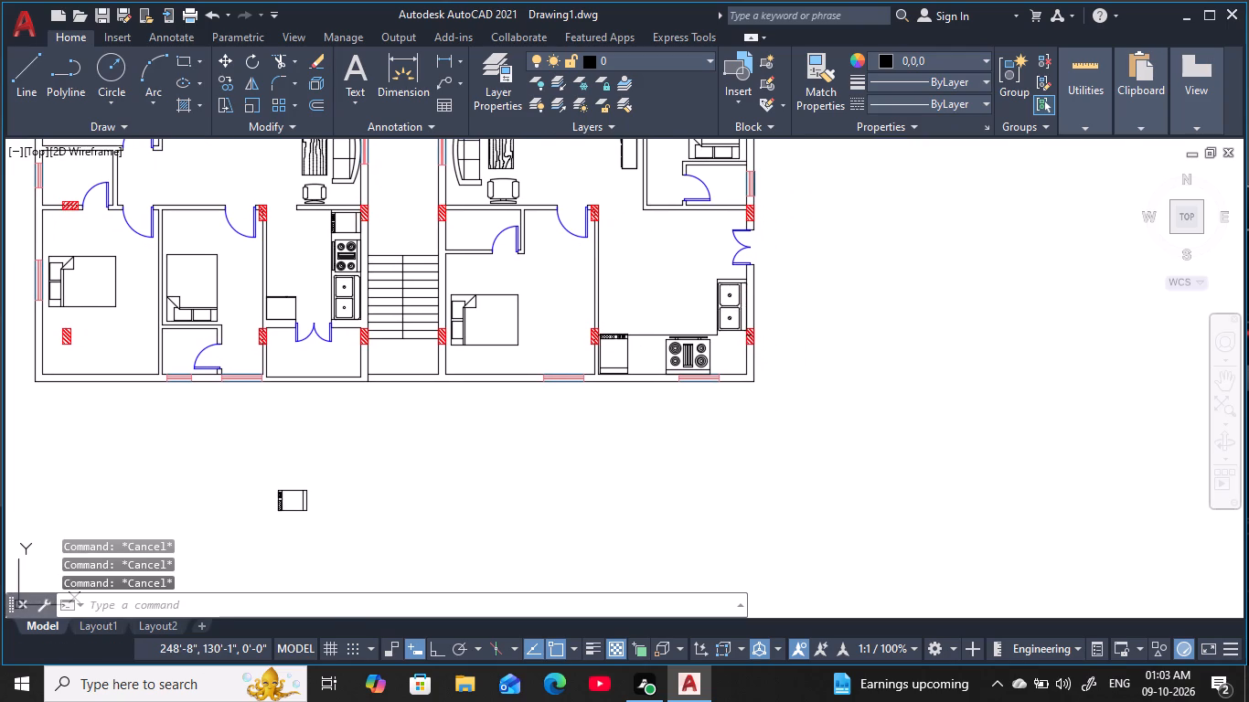
pyautogui.scroll(2, 728, 280)
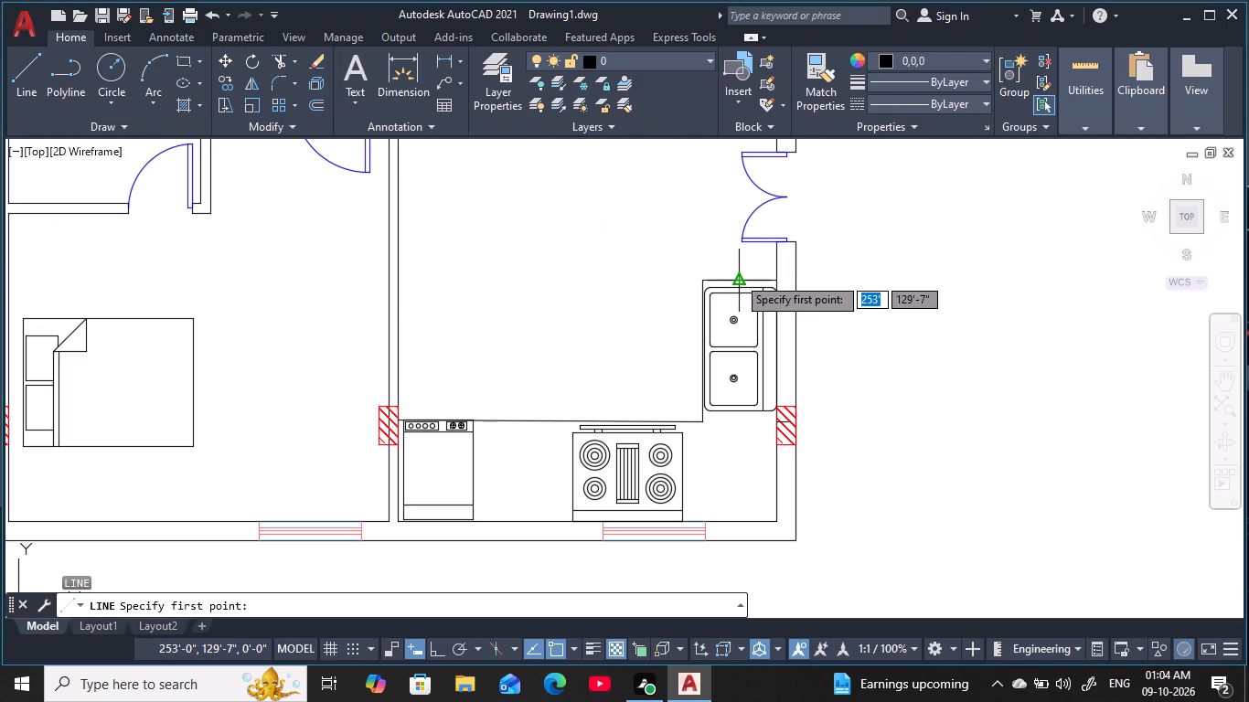
pyautogui.click(776, 263)
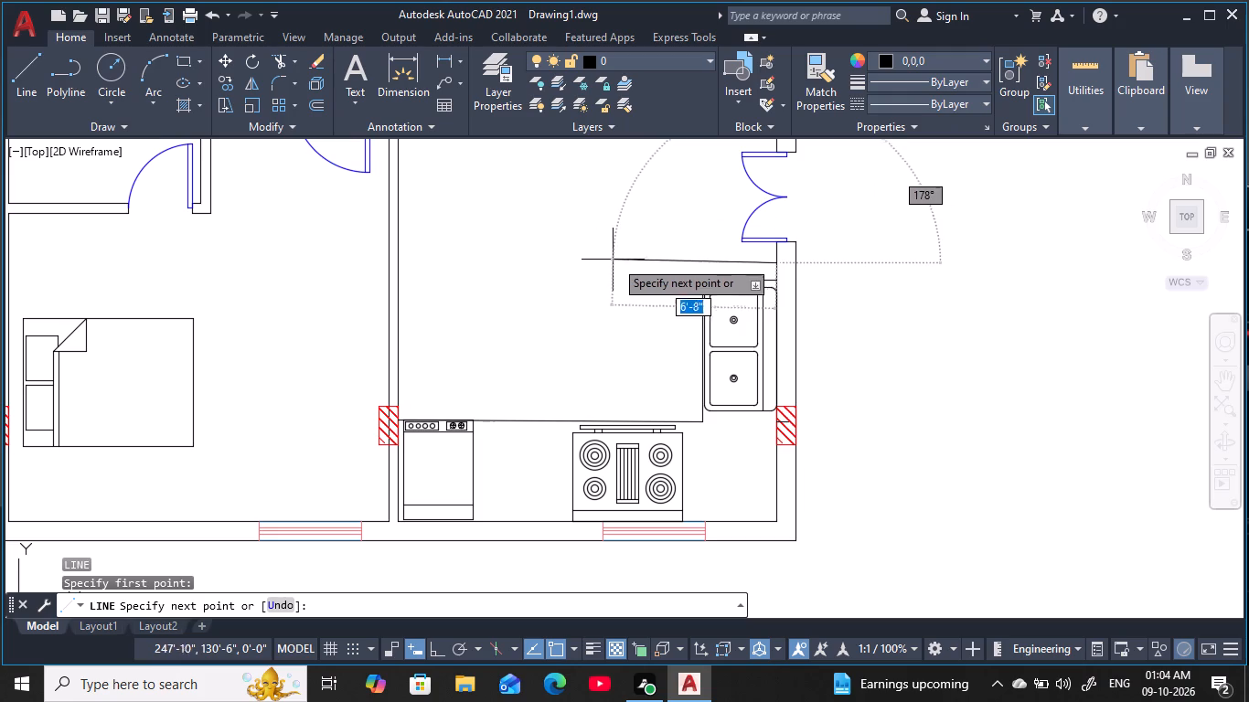
pyautogui.press('F8')
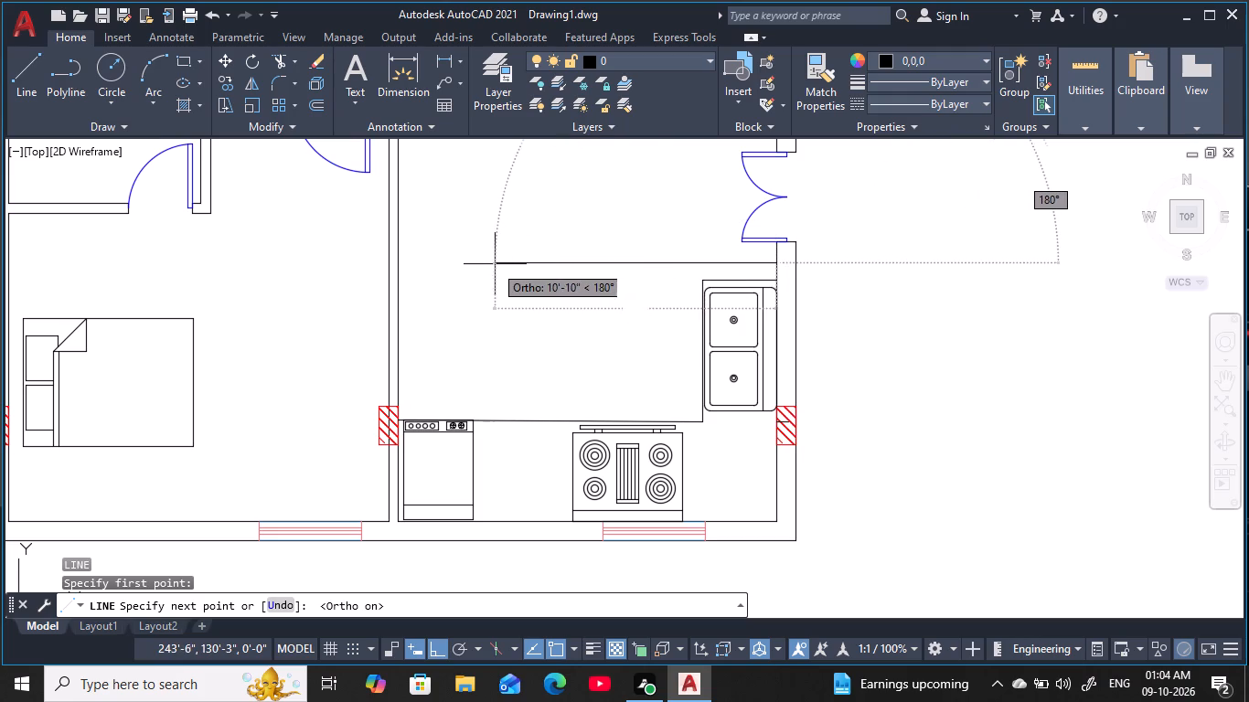
pyautogui.moveTo(510, 265); pyautogui.dragTo(507, 337, button='middle')
pyautogui.scroll(1, 506, 341)
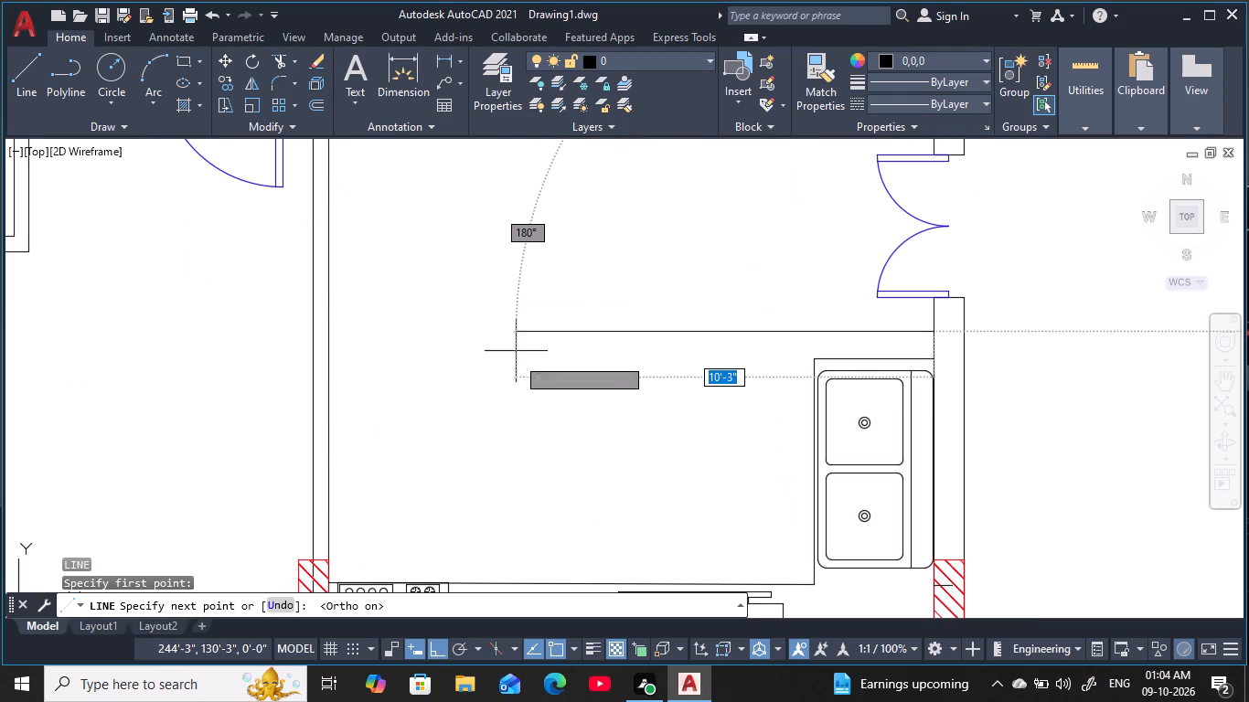
pyautogui.scroll(-2, 515, 318)
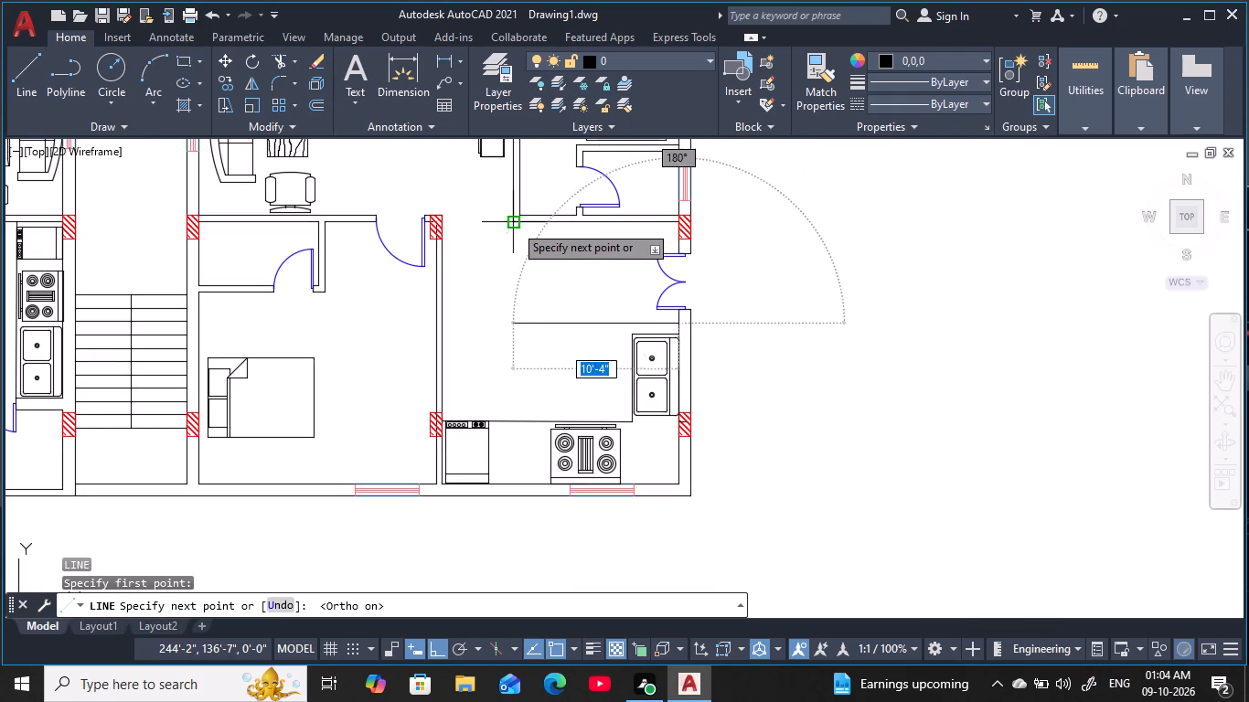
pyautogui.click(512, 324)
pyautogui.press('Escape')
pyautogui.press('Escape')
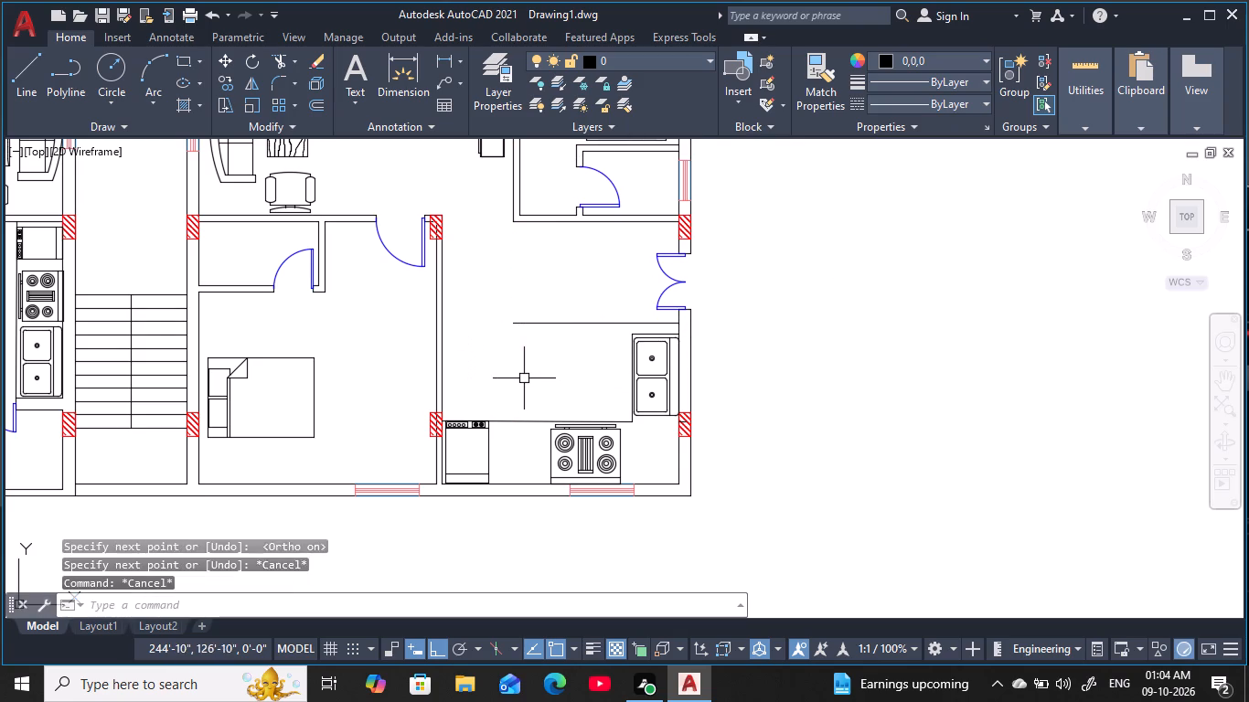
pyautogui.press('Escape')
pyautogui.press('Escape')
pyautogui.press('Escape')
pyautogui.press('Escape')
pyautogui.press('Escape')
pyautogui.press('Escape')
pyautogui.press('Escape')
# Examine the full floor plan, including the room layouts and furniture in both halves.
pyautogui.moveTo(581, 335); pyautogui.dragTo(579, 299, button='middle')
pyautogui.scroll(-1, 577, 300)
pyautogui.moveTo(574, 303); pyautogui.dragTo(631, 329, button='middle')
pyautogui.press('Escape')
pyautogui.press('Escape')
pyautogui.press('Escape')
pyautogui.moveTo(589, 291); pyautogui.dragTo(768, 303, button='middle')
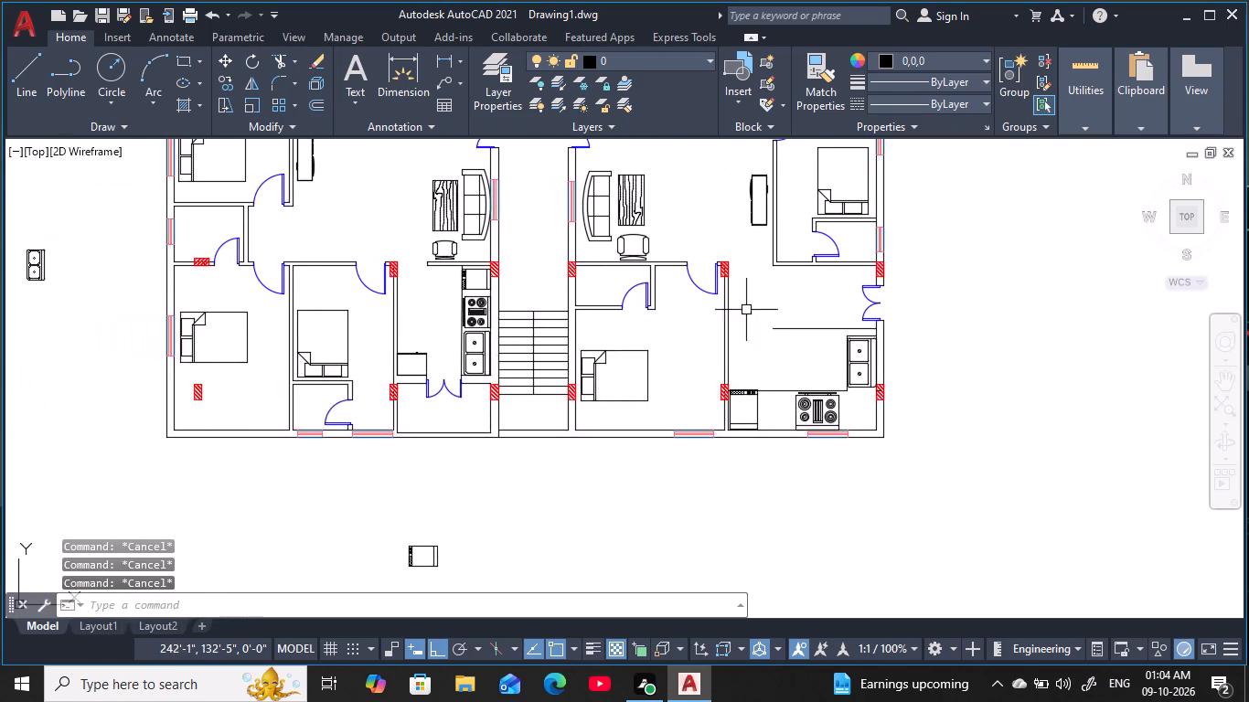
pyautogui.scroll(-1, 714, 318)
pyautogui.moveTo(669, 340); pyautogui.dragTo(708, 333, button='middle')
pyautogui.press('Escape')
pyautogui.press('Escape')
pyautogui.press('Escape')
pyautogui.moveTo(542, 239); pyautogui.dragTo(546, 240, button='middle')
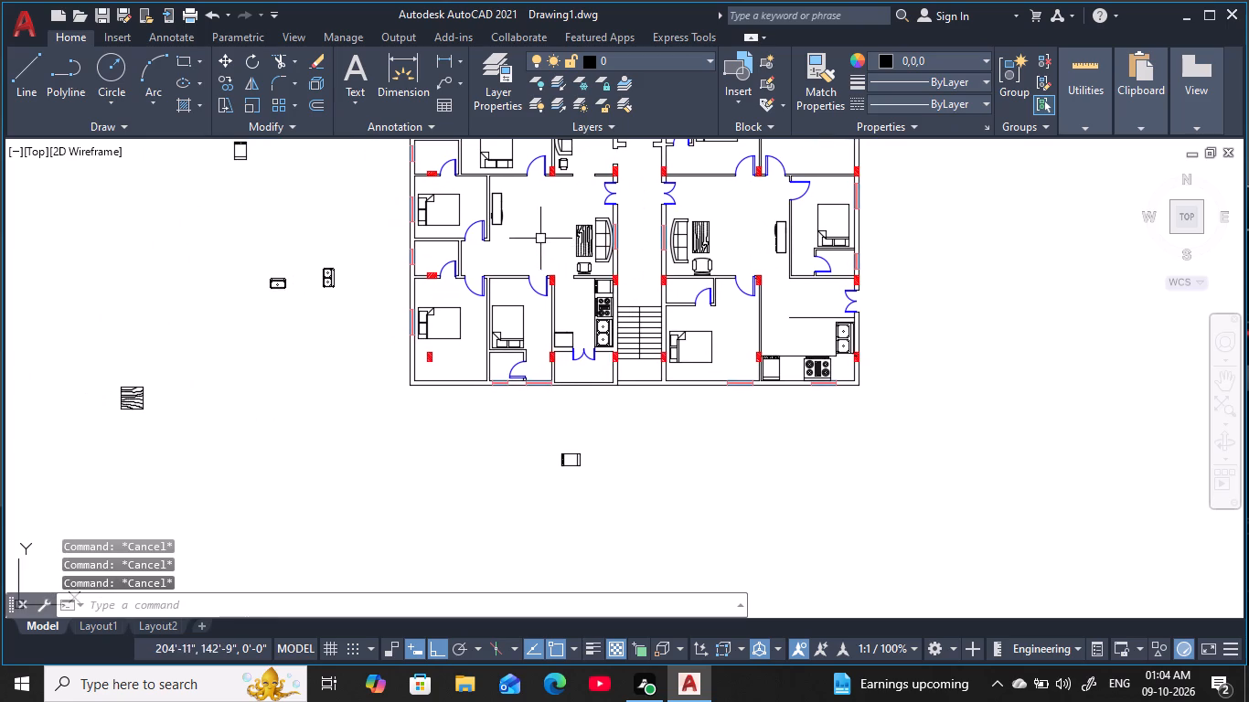
pyautogui.moveTo(546, 240); pyautogui.dragTo(584, 311, button='middle')
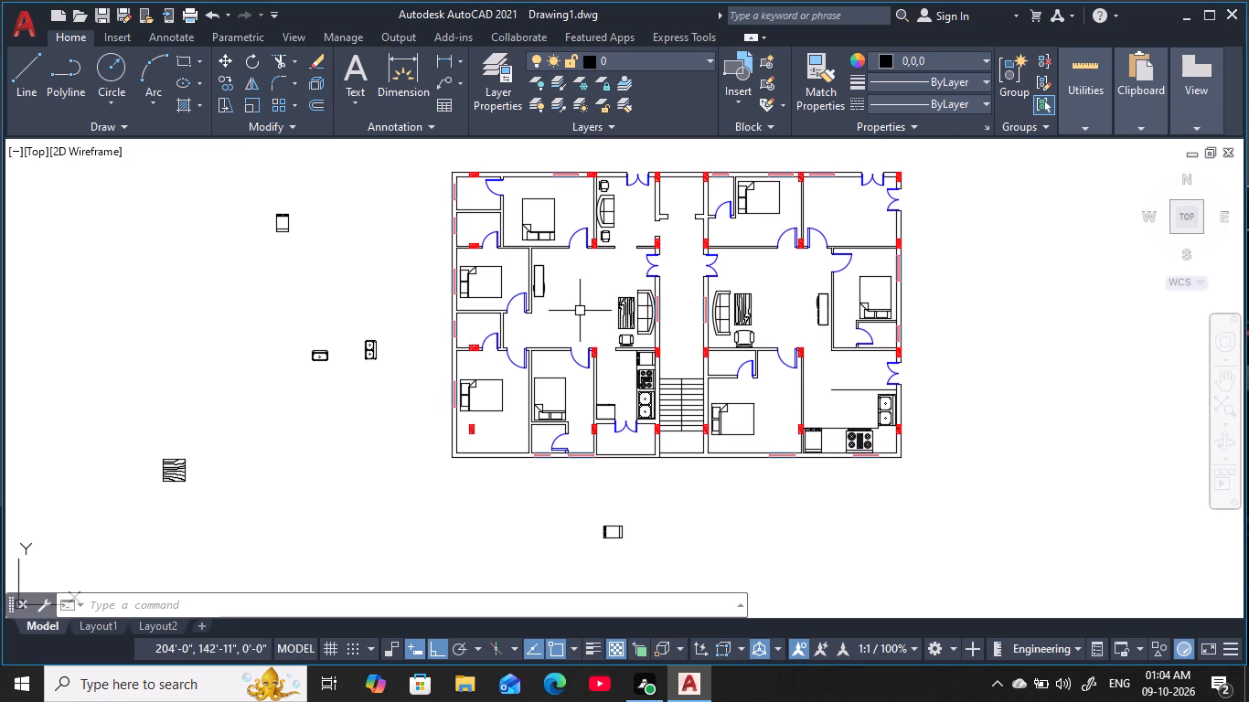
pyautogui.press('Escape')
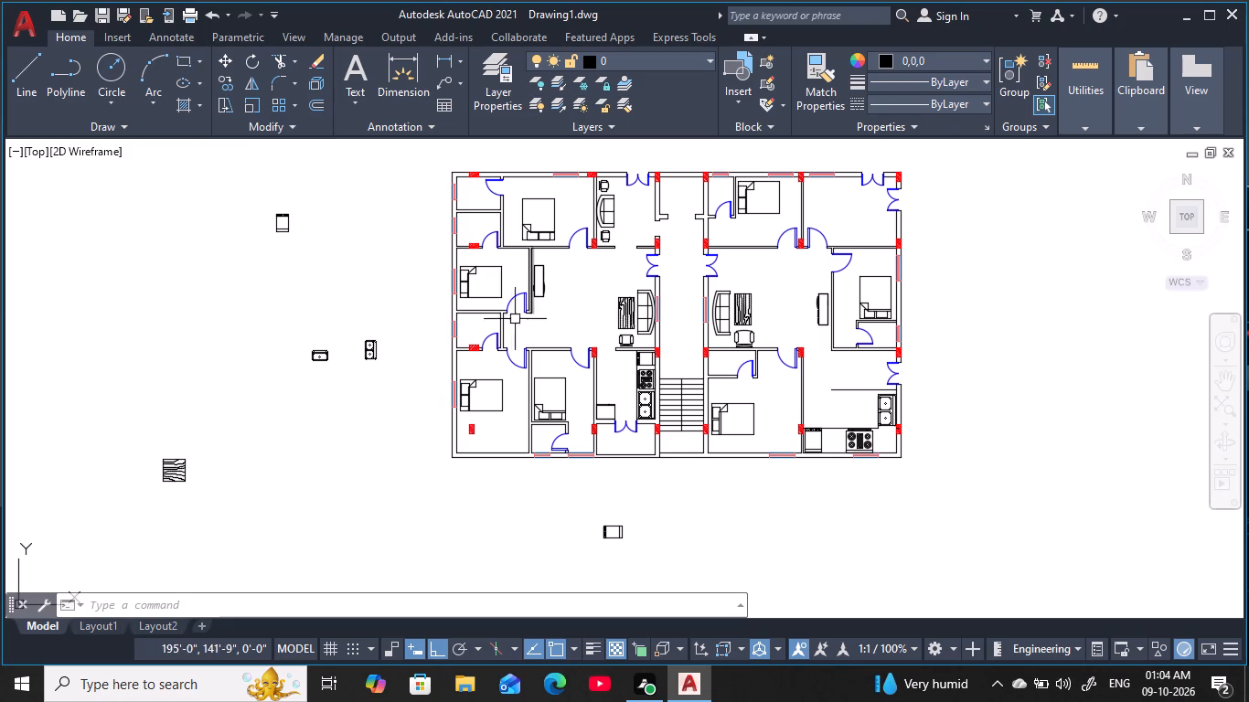
pyautogui.press('Escape')
pyautogui.press('Escape')
pyautogui.press('Escape')
pyautogui.press('Escape')
pyautogui.press('Escape')
pyautogui.press('Escape')
pyautogui.press('Escape')
pyautogui.press('Escape')
pyautogui.press('Escape')
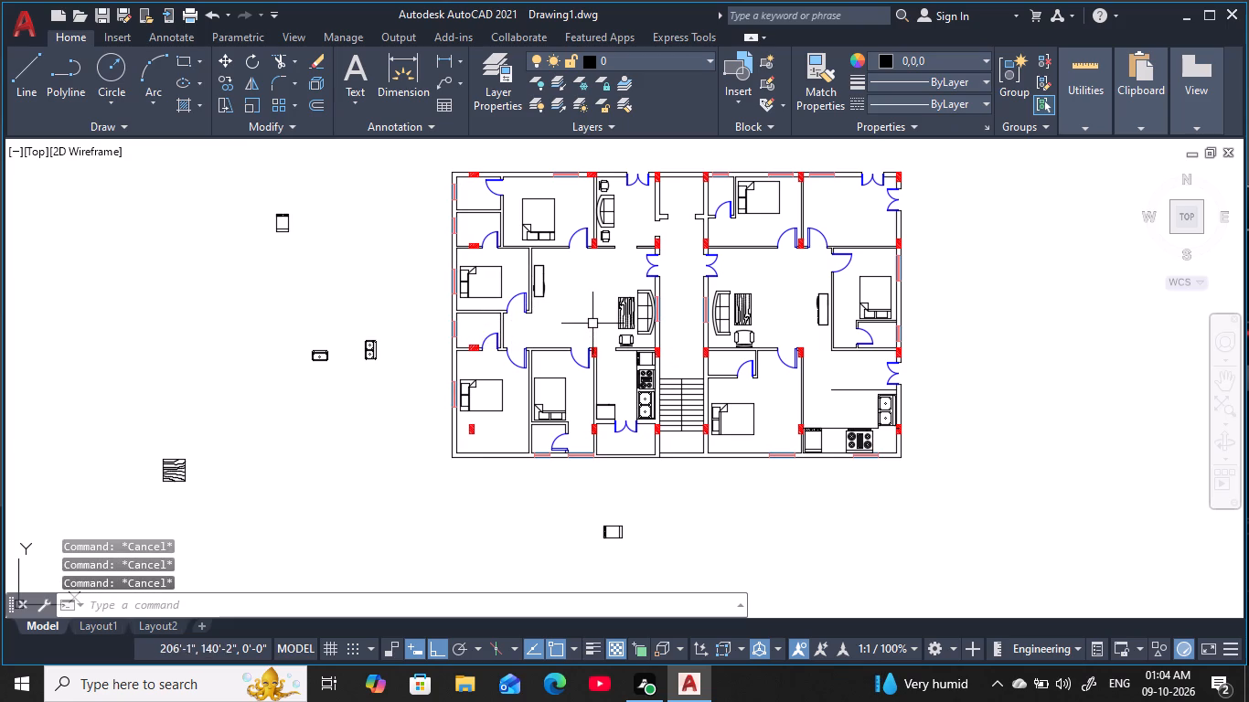
# Start a single-line text for labelling the floor plan.
pyautogui.moveTo(592, 311); pyautogui.dragTo(580, 386, button='middle')
pyautogui.scroll(1, 580, 385)
pyautogui.press('Escape')
pyautogui.press('Escape')
pyautogui.press('d')
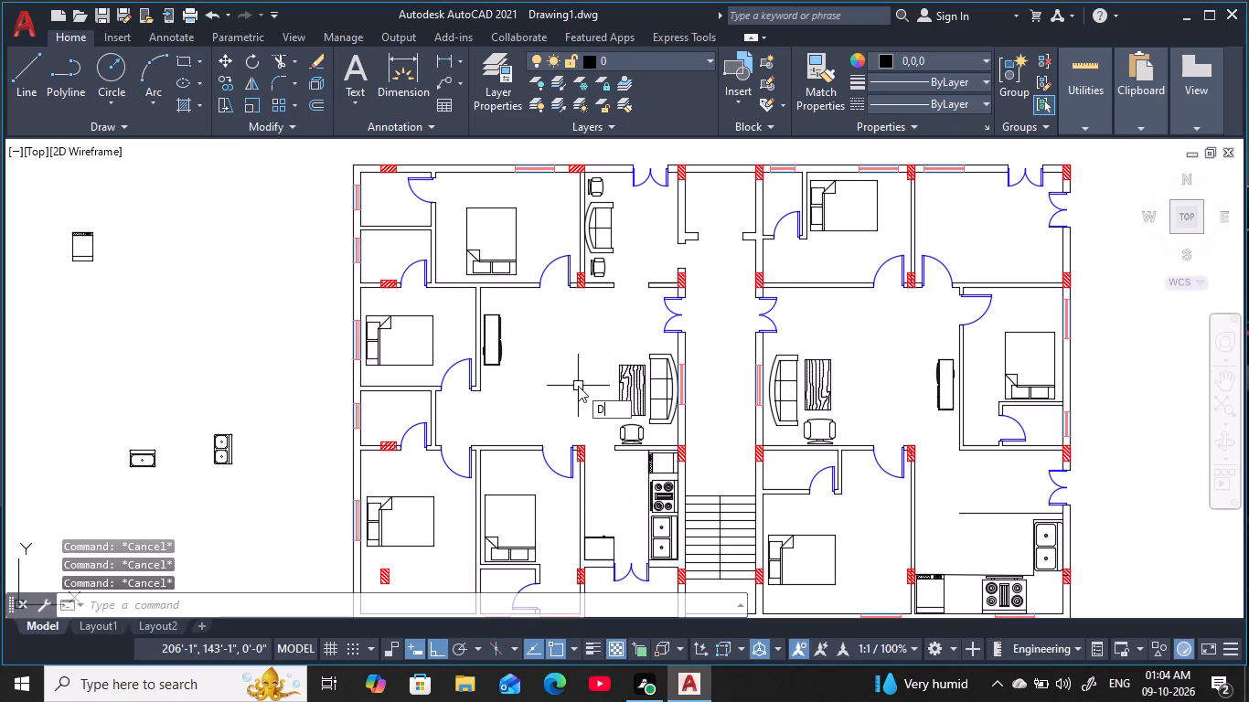
pyautogui.press('t')
pyautogui.press('space')
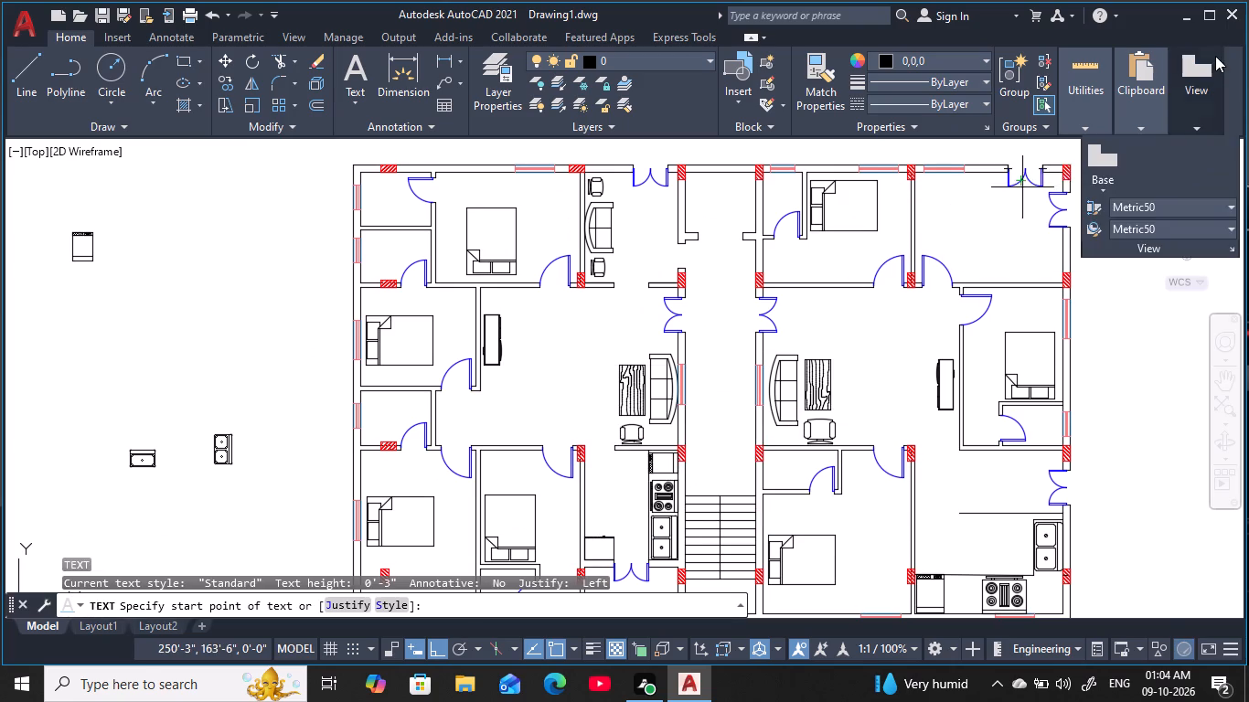
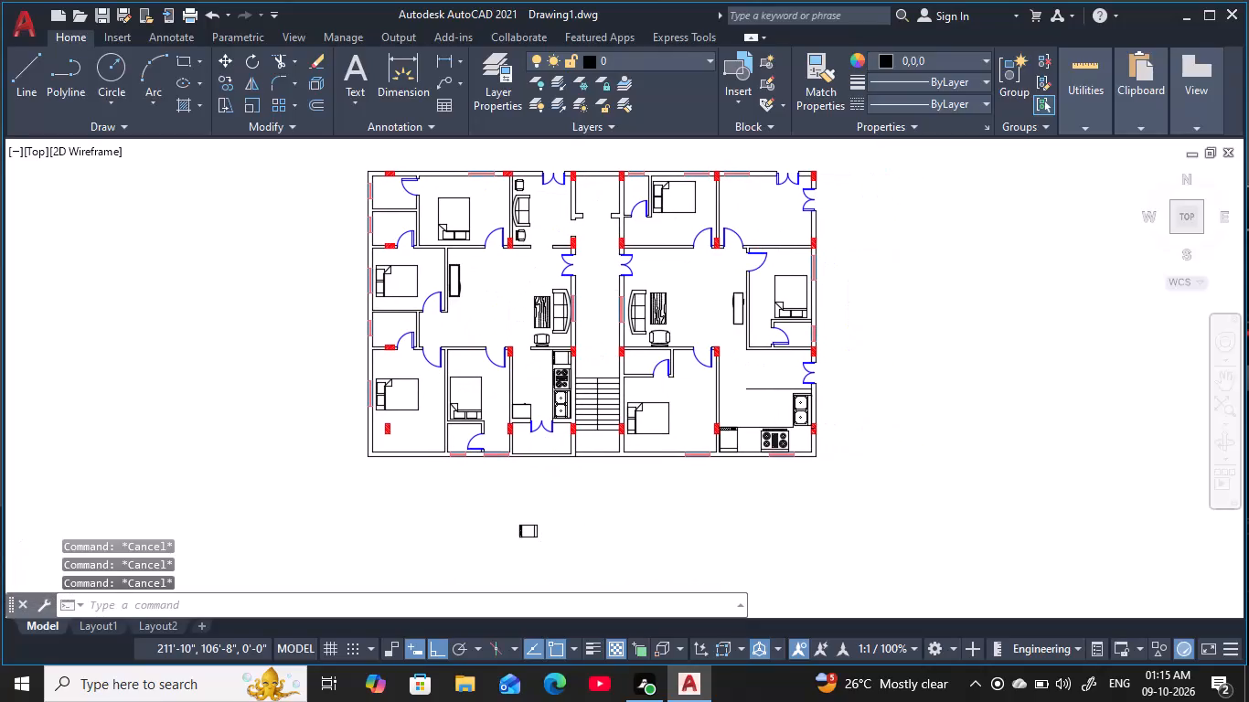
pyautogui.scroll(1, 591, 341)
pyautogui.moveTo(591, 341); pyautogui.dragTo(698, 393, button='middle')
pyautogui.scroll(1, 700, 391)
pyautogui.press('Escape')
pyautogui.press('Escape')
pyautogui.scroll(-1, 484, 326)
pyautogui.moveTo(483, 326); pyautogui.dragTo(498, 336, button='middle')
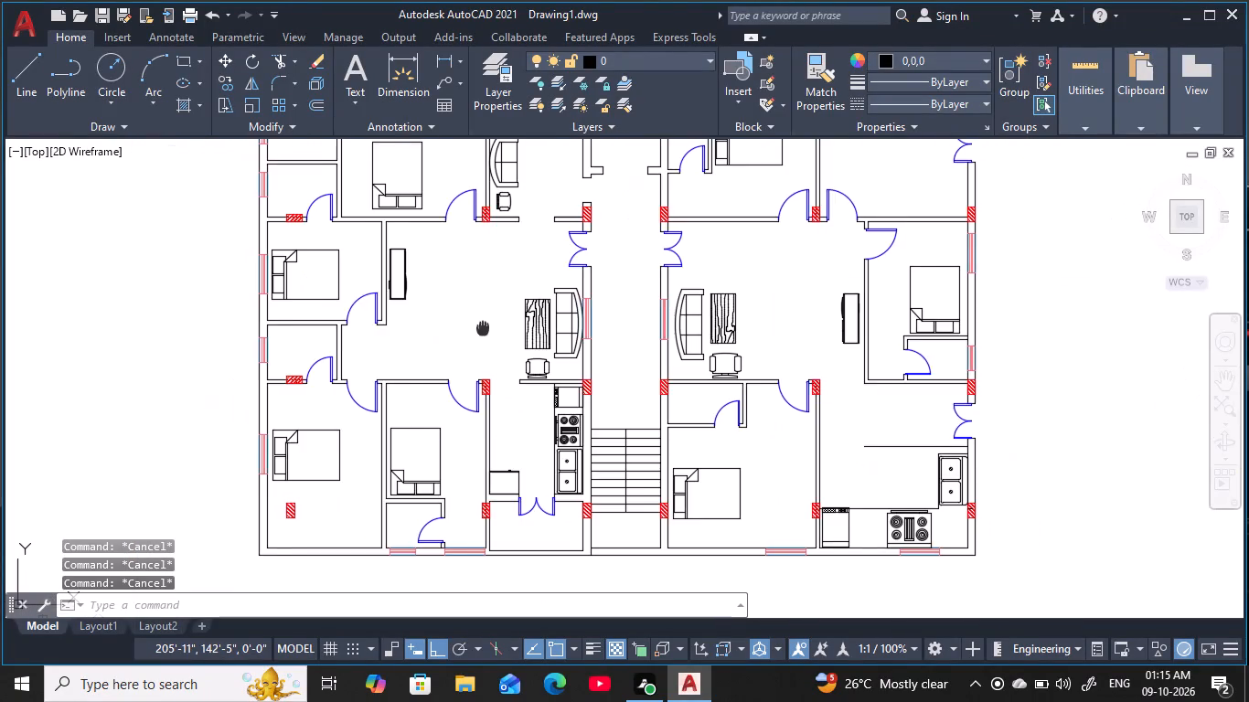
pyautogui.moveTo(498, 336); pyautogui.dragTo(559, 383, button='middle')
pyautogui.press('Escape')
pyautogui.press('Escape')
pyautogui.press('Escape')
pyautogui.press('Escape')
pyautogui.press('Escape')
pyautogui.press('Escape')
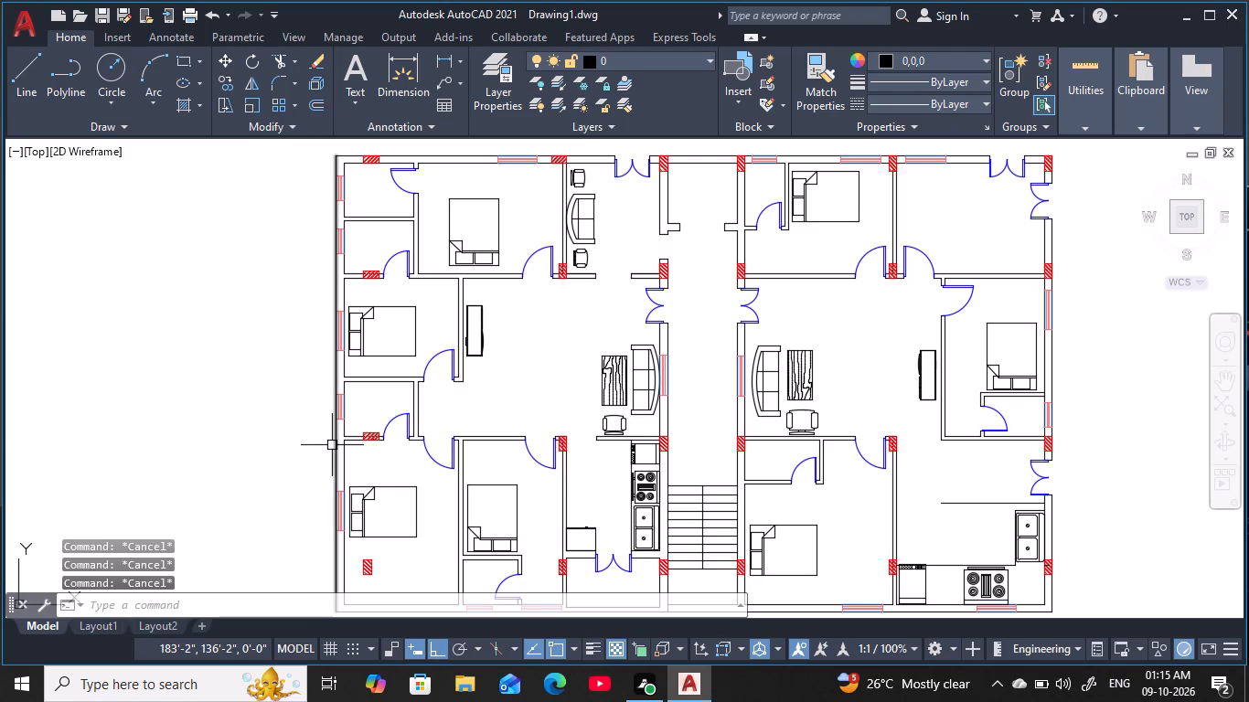
# Open DesignCenter and browse the en-us sample folder to the blocks of House Designer.dwg.
pyautogui.hotkey('ctrl', '2')
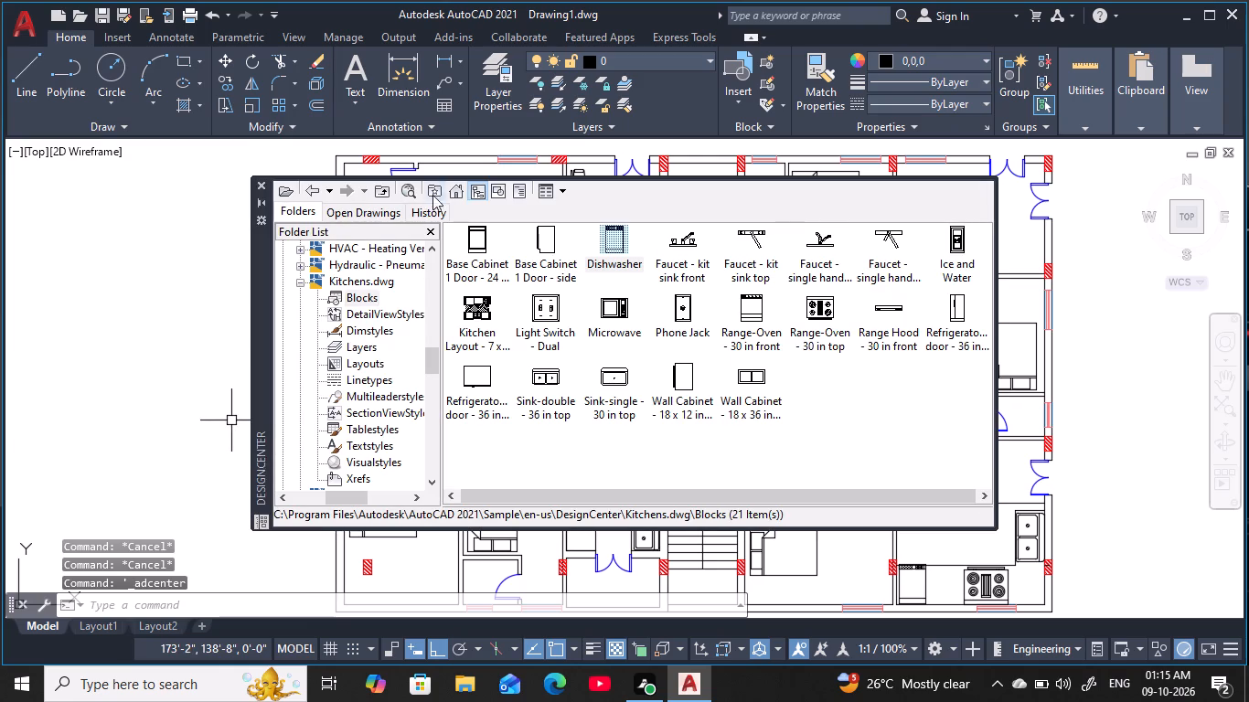
pyautogui.click(461, 191)
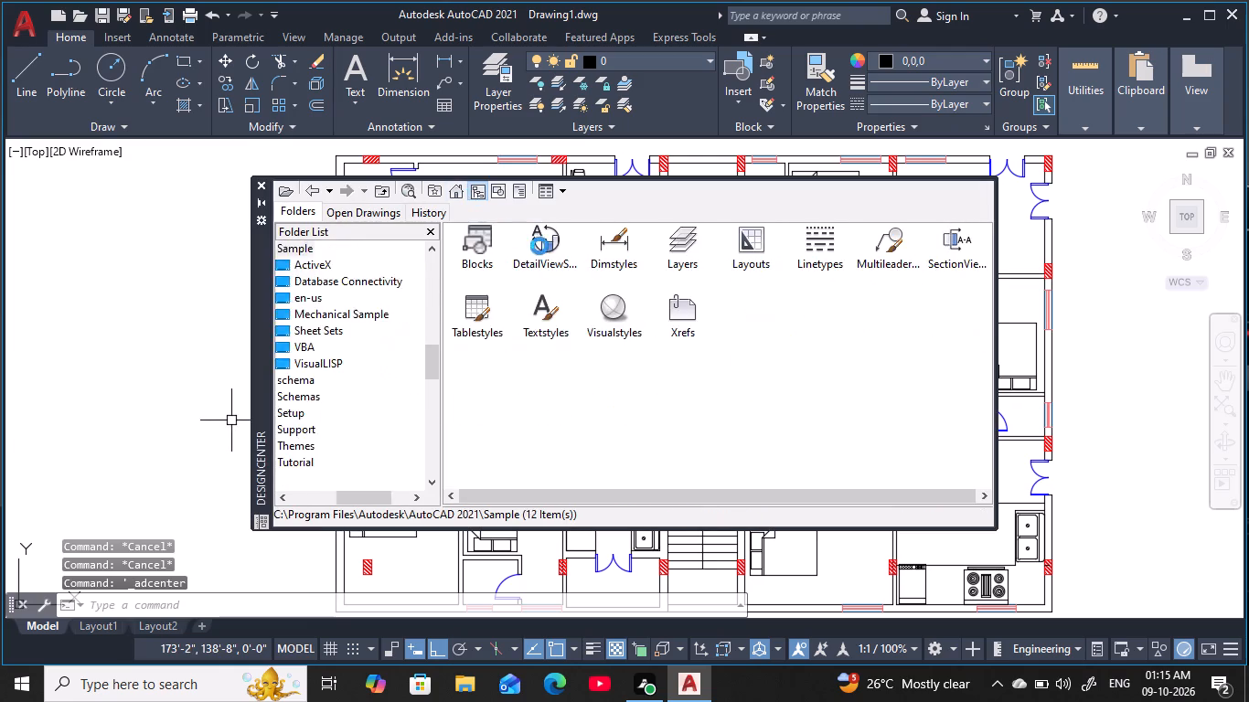
pyautogui.doubleClick(608, 253)
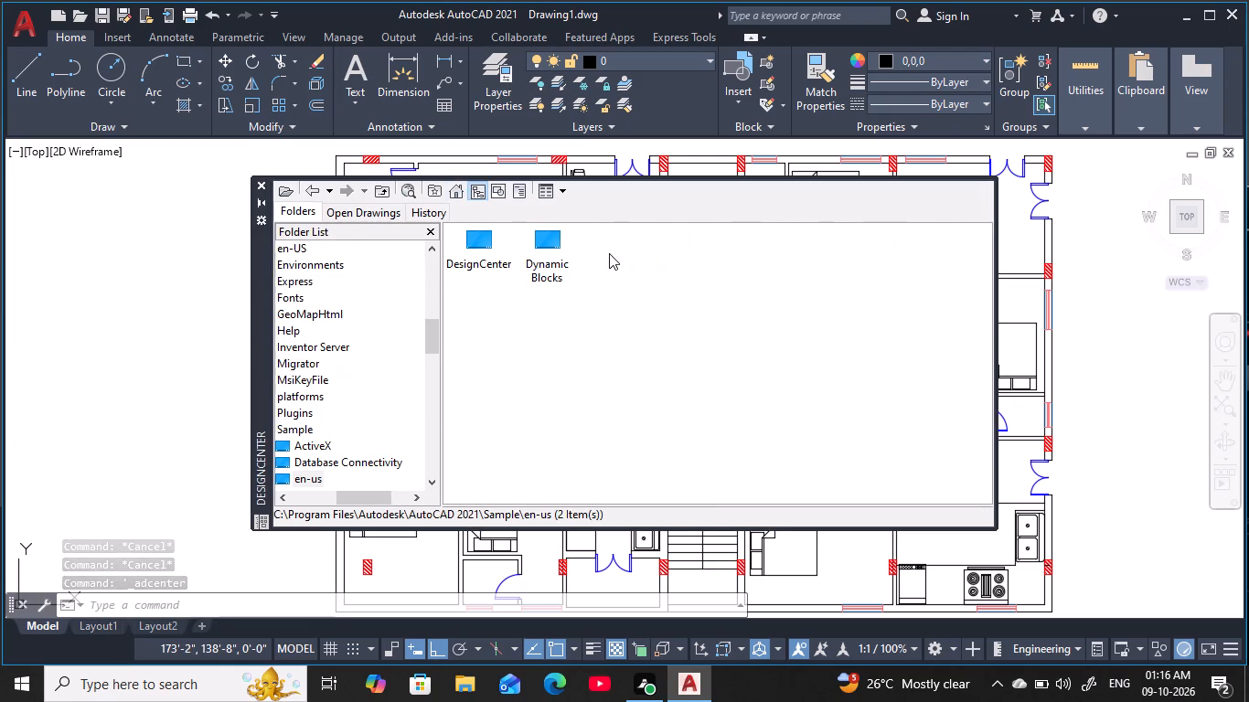
pyautogui.doubleClick(480, 253)
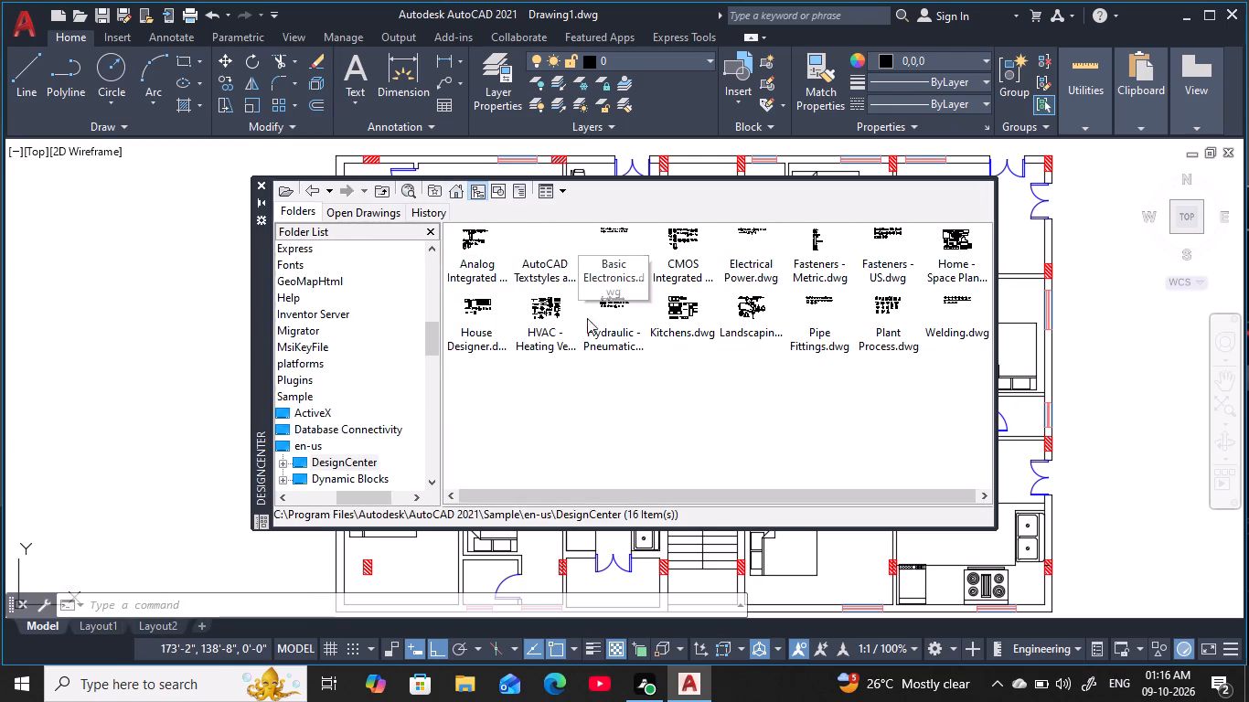
pyautogui.click(471, 335)
pyautogui.doubleClick(471, 335)
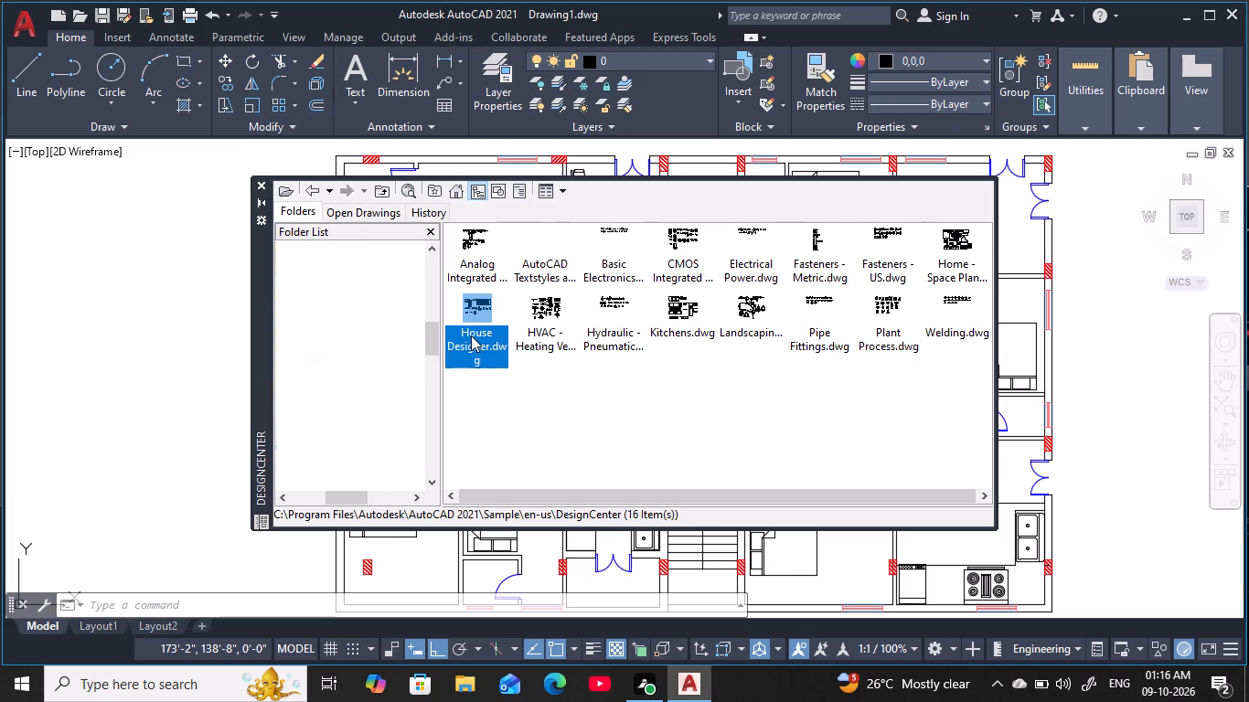
pyautogui.doubleClick(493, 253)
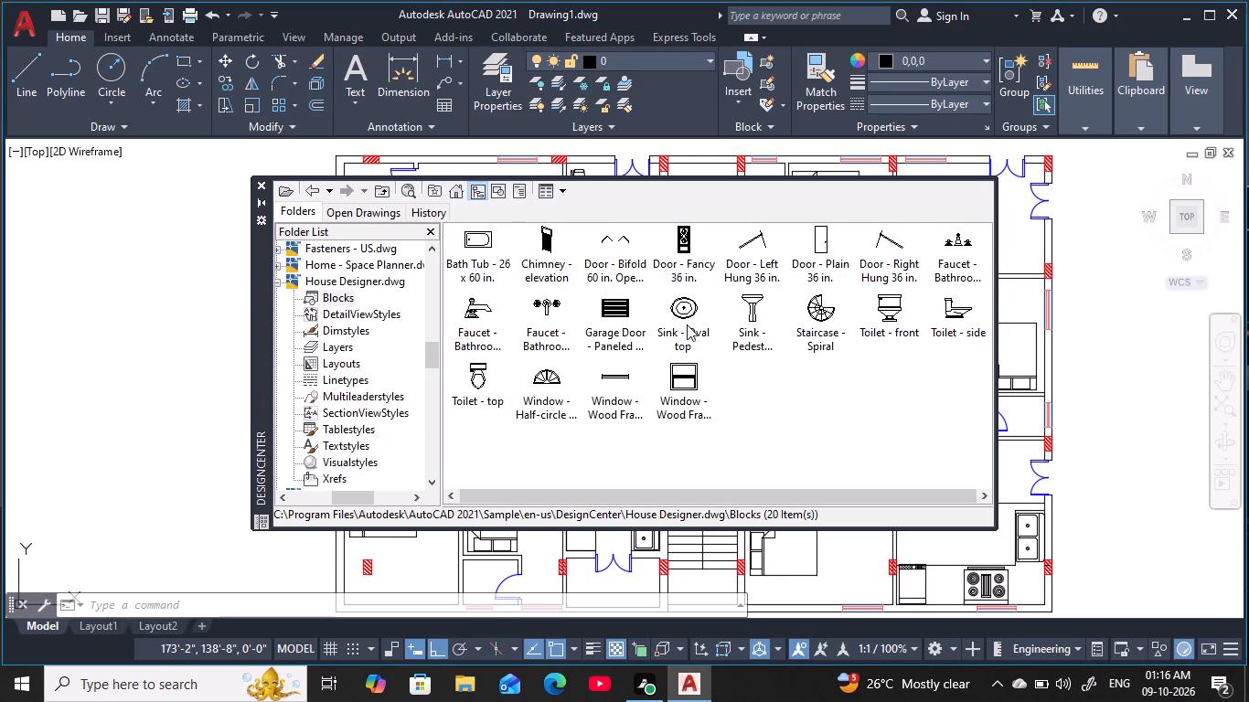
# Insert the Sink - Oval top and Toilet - top blocks into the empty area west of the floor plan, and close DesignCenter.
pyautogui.moveTo(688, 324); pyautogui.dragTo(182, 297)
pyautogui.moveTo(485, 378); pyautogui.dragTo(206, 390)
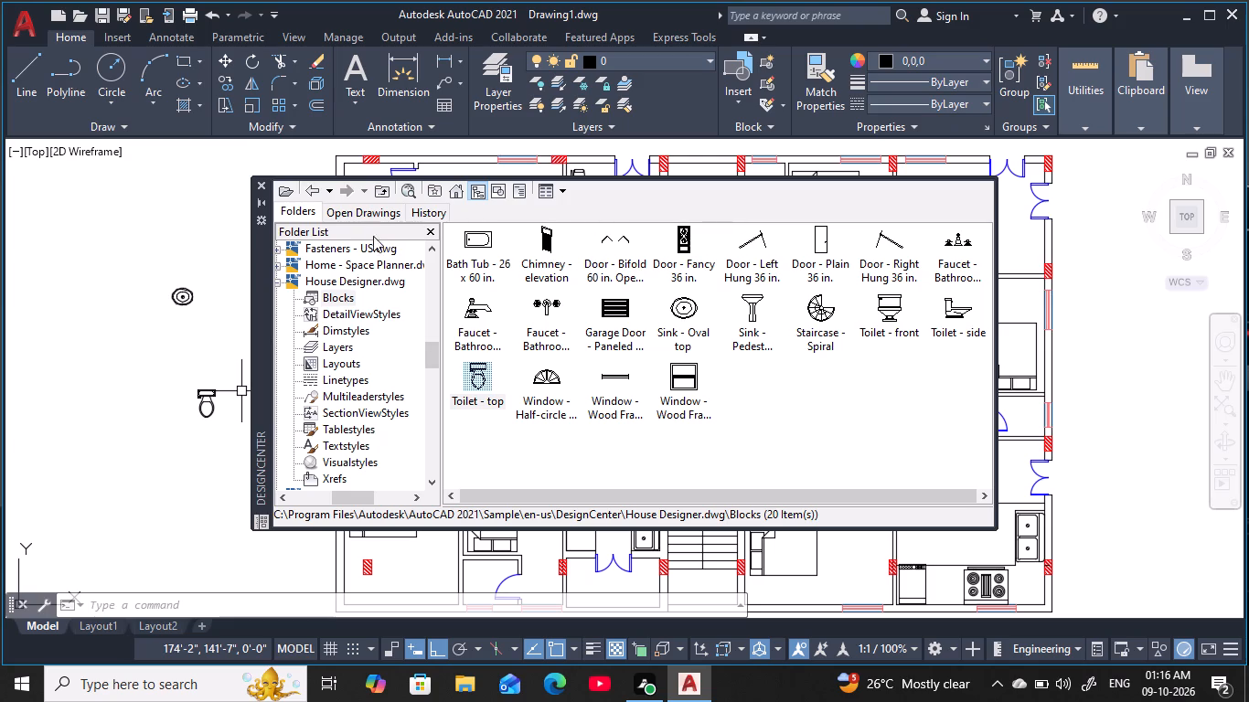
pyautogui.click(265, 184)
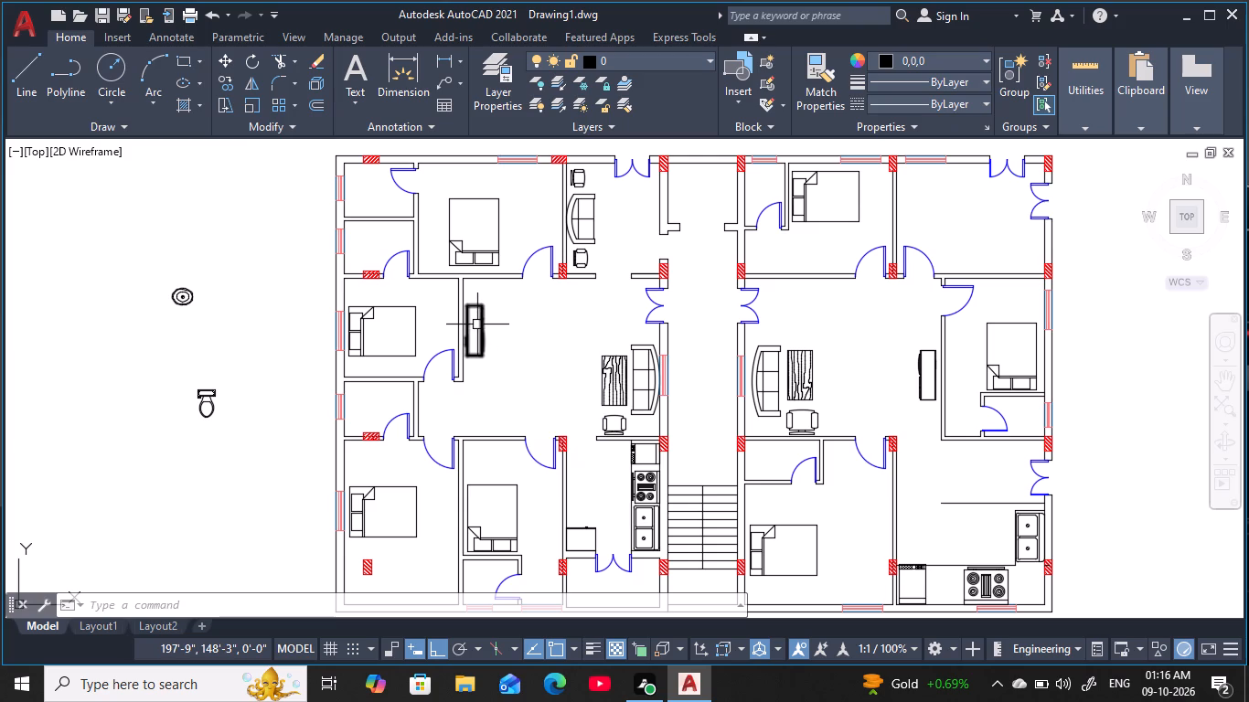
pyautogui.press('Escape')
pyautogui.press('Escape')
pyautogui.press('Escape')
pyautogui.press('Escape')
# Copy the toilet a short distance east, keeping the copy outside the plan's west wall.
pyautogui.click(270, 426)
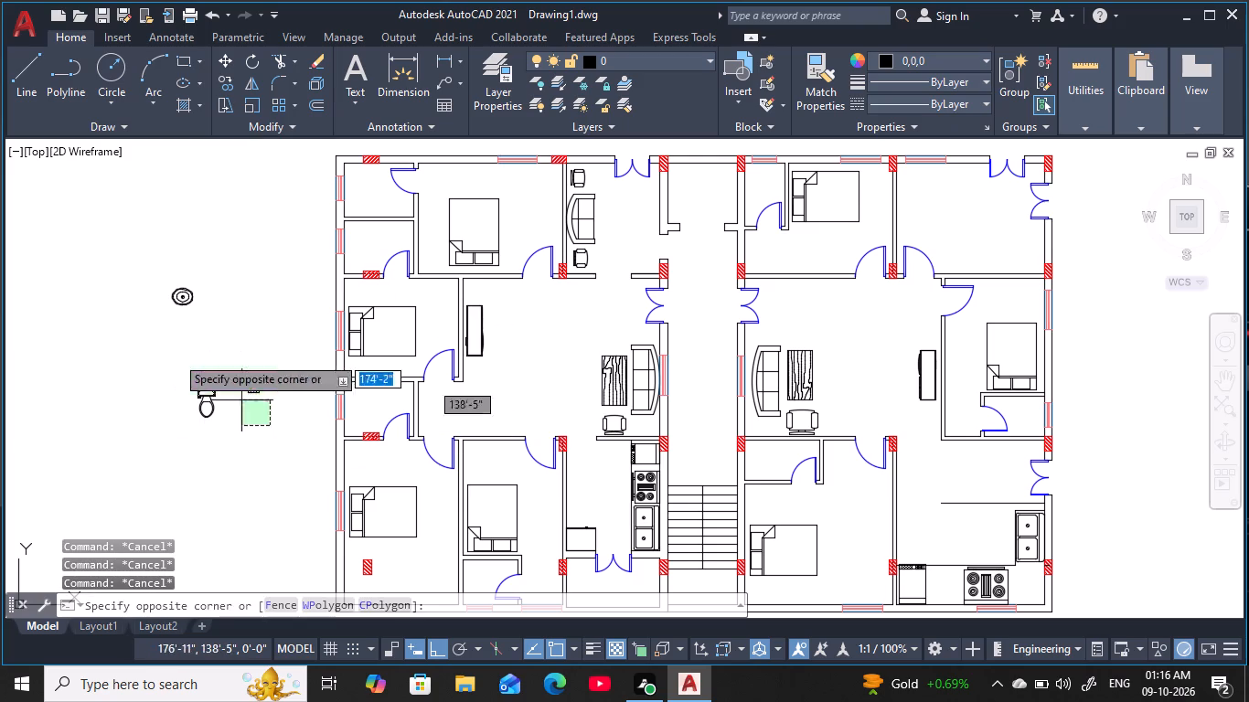
pyautogui.click(143, 343)
pyautogui.press('c')
pyautogui.press('o')
pyautogui.press('space')
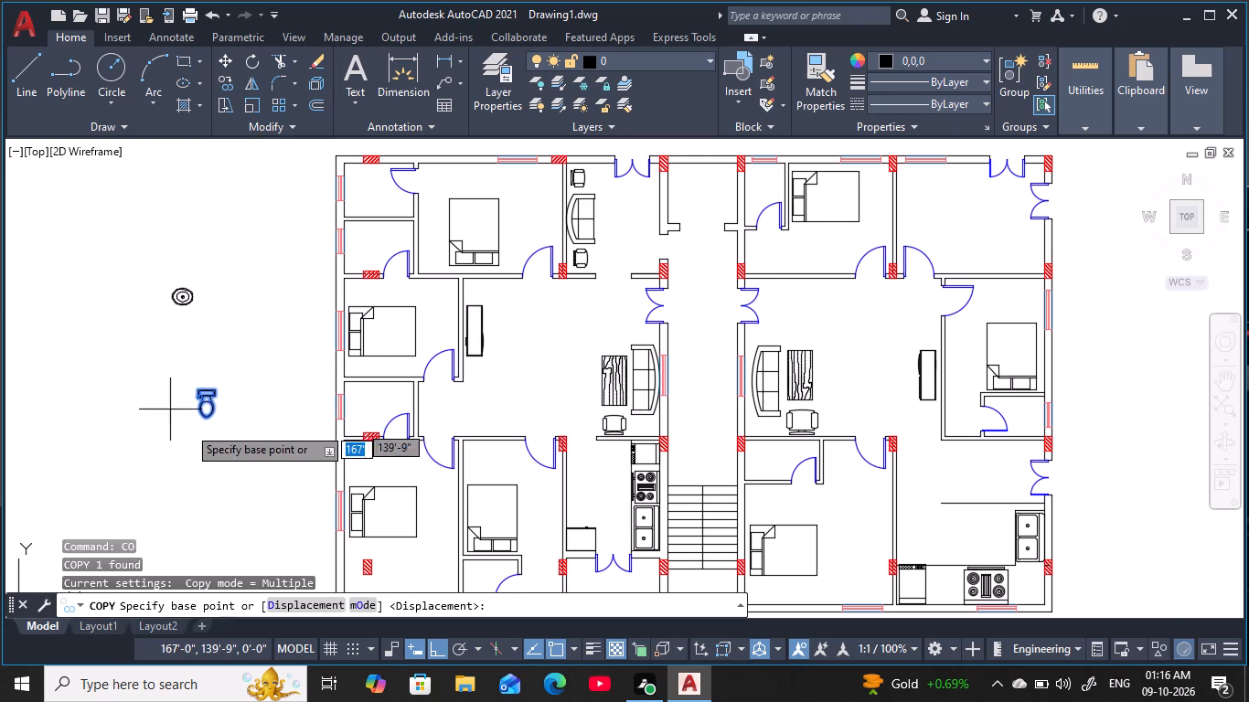
pyautogui.click(189, 426)
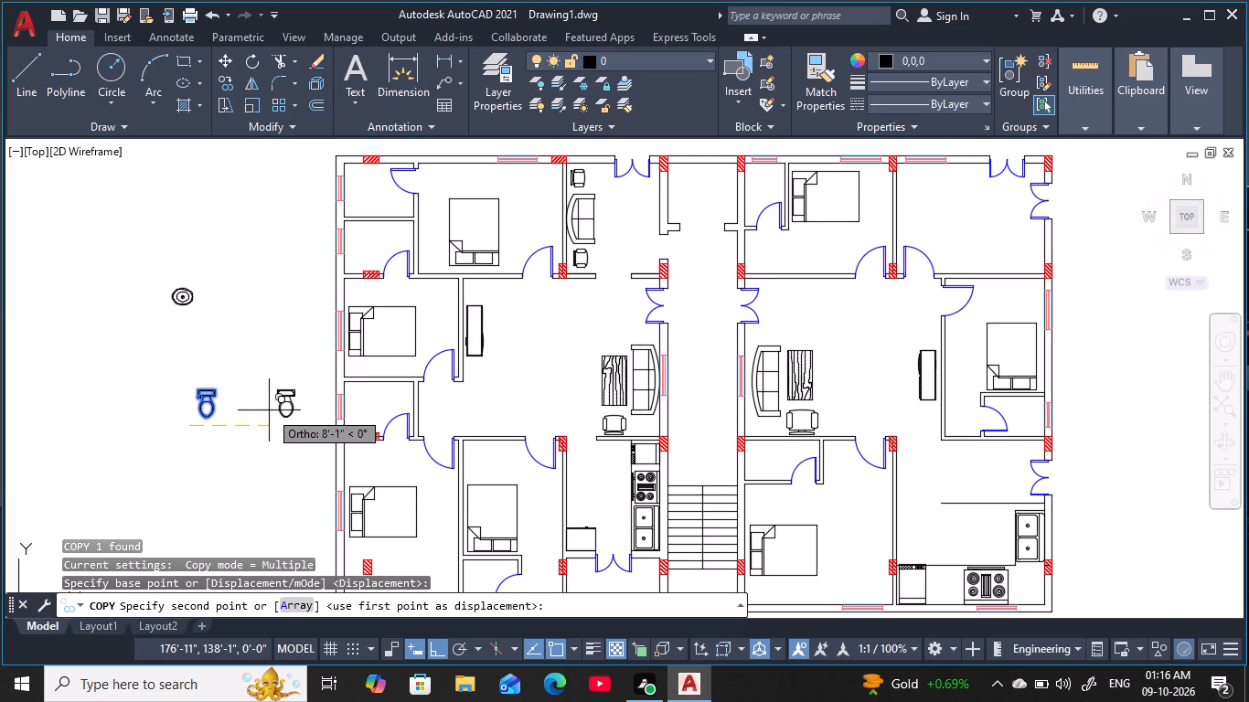
pyautogui.click(262, 410)
pyautogui.press('Escape')
pyautogui.press('Escape')
pyautogui.press('Escape')
pyautogui.press('Escape')
pyautogui.press('Escape')
# Rotate the copied toilet 180° so its tank faces south.
pyautogui.click(294, 434)
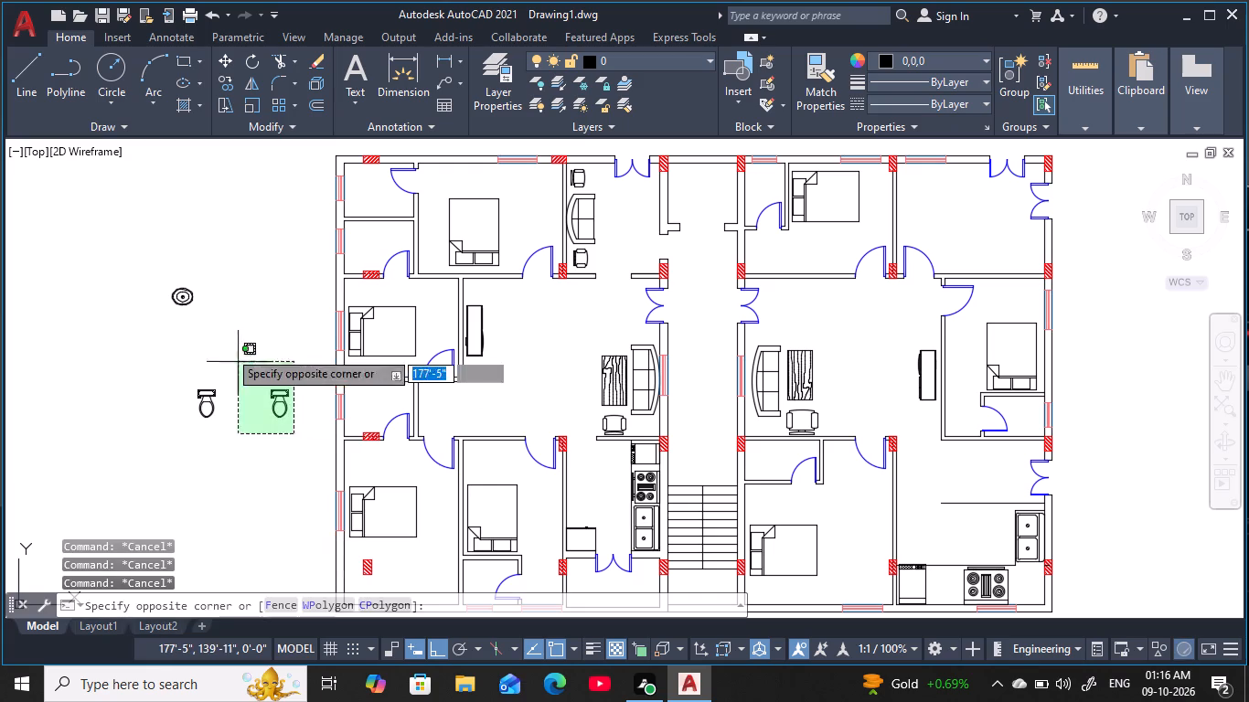
pyautogui.click(224, 340)
pyautogui.press('r')
pyautogui.press('o')
pyautogui.press('space')
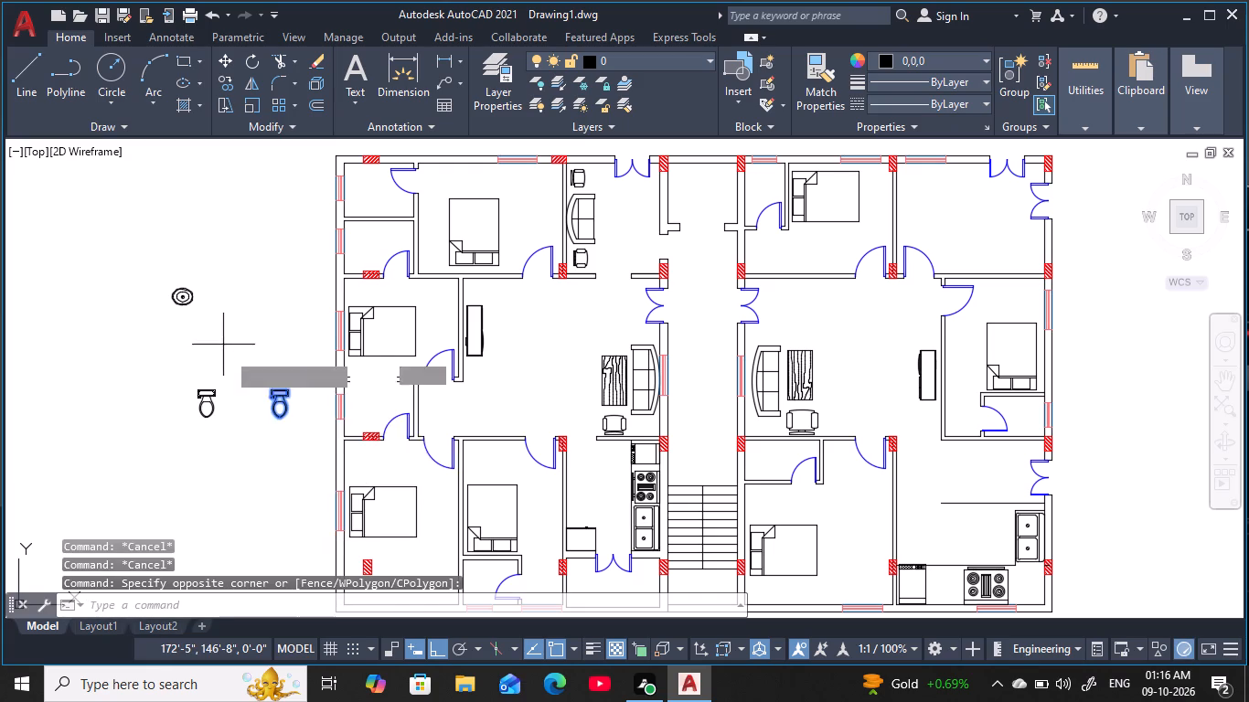
pyautogui.click(294, 414)
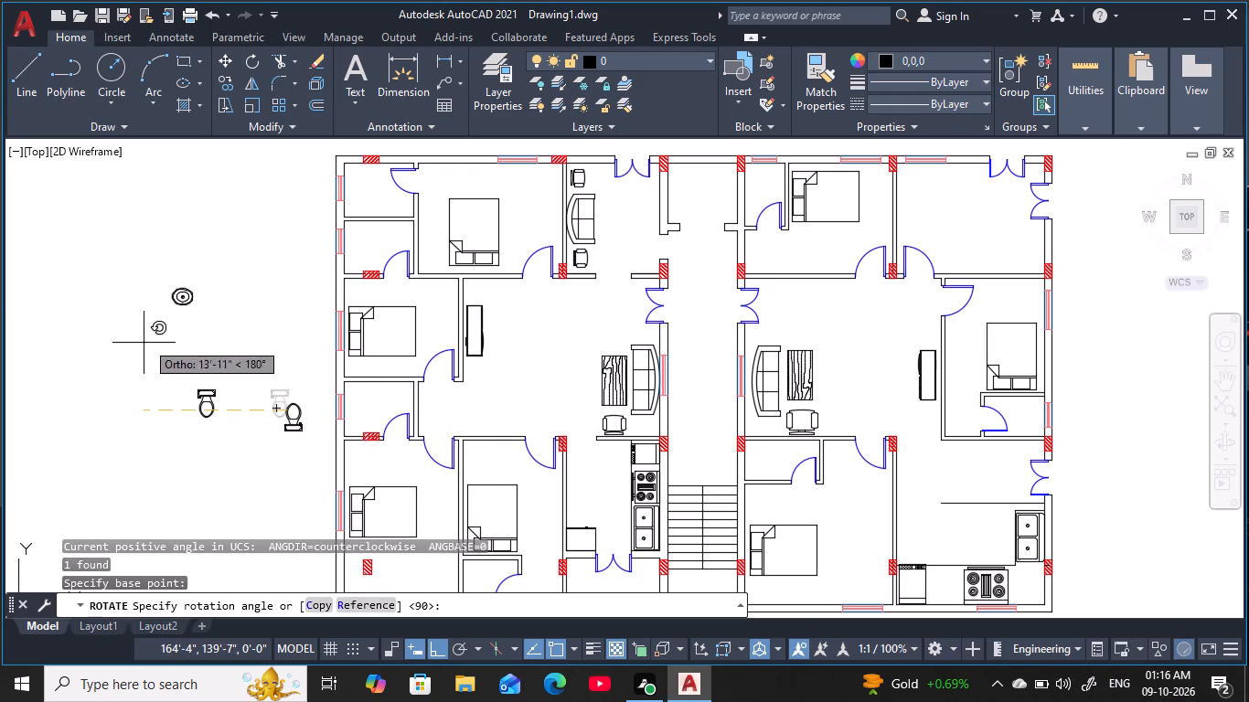
pyautogui.click(144, 343)
pyautogui.press('Escape')
pyautogui.press('Escape')
pyautogui.press('Escape')
pyautogui.press('Escape')
pyautogui.press('Escape')
pyautogui.press('Escape')
pyautogui.press('Escape')
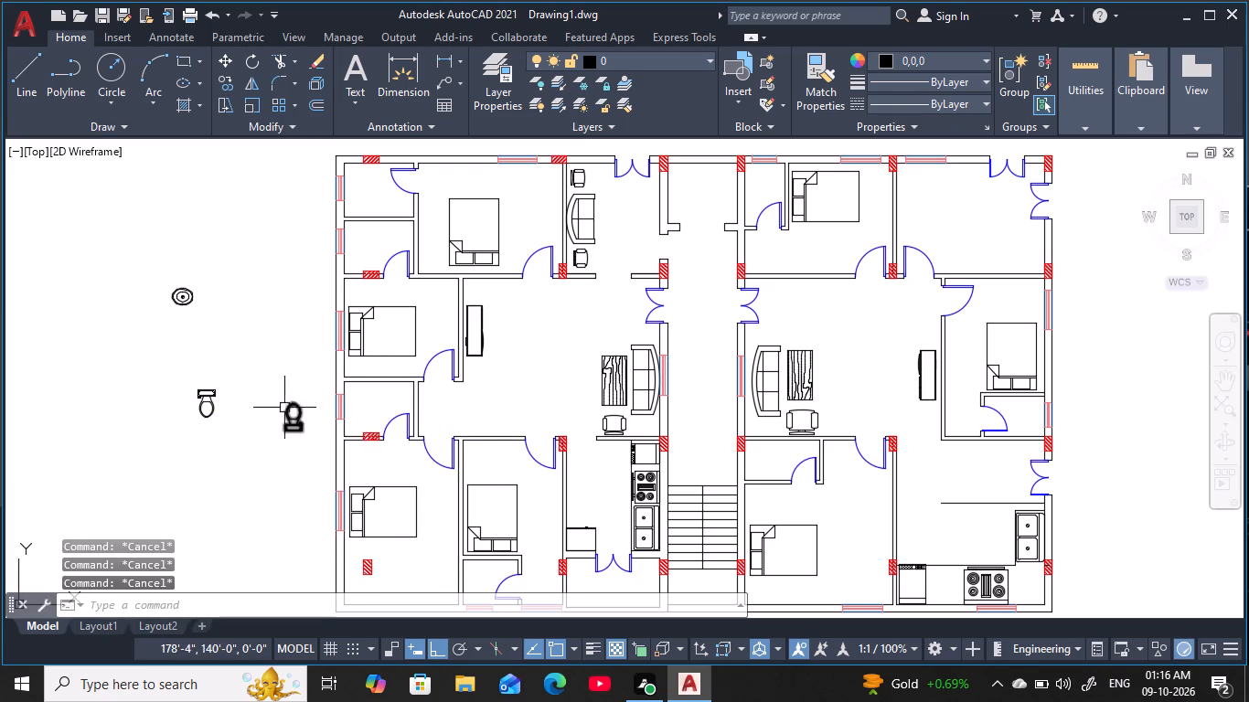
pyautogui.press('Escape')
pyautogui.press('Escape')
pyautogui.press('Escape')
pyautogui.press('Escape')
pyautogui.press('Escape')
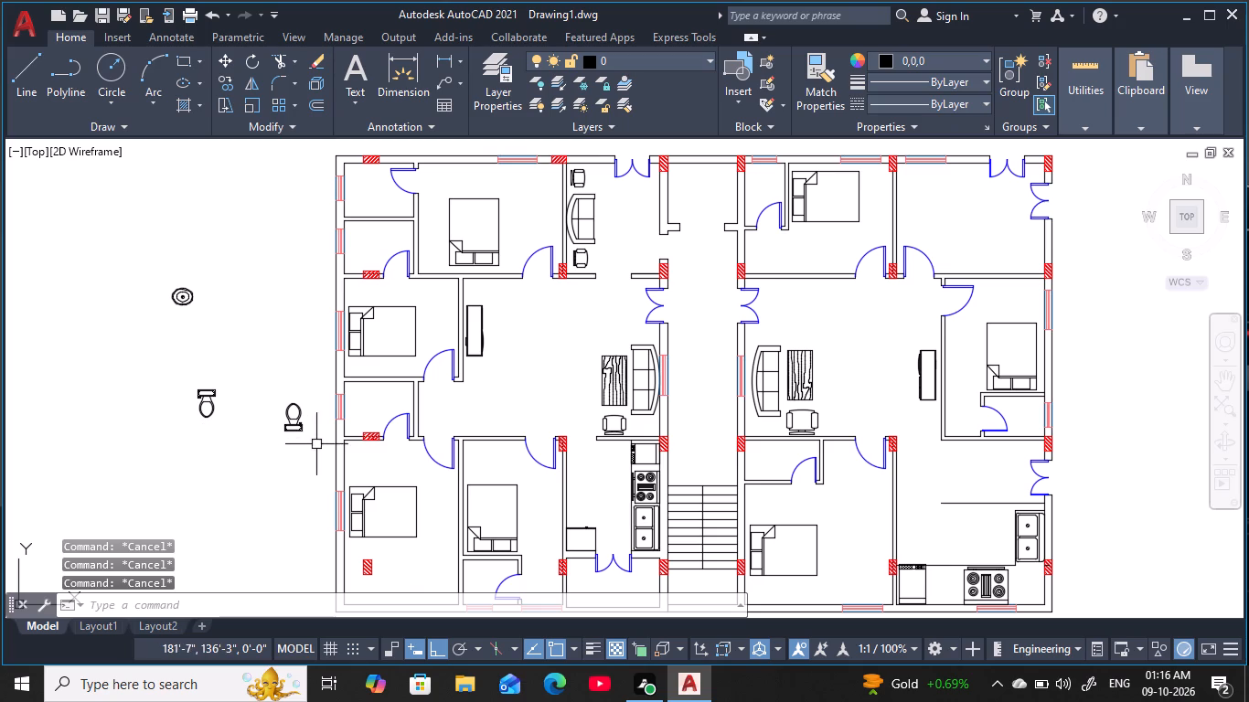
# With Ortho off, copy the rotated toilet into the northwest corner bathroom, with its tank at the south wall.
pyautogui.click(317, 444)
pyautogui.click(265, 379)
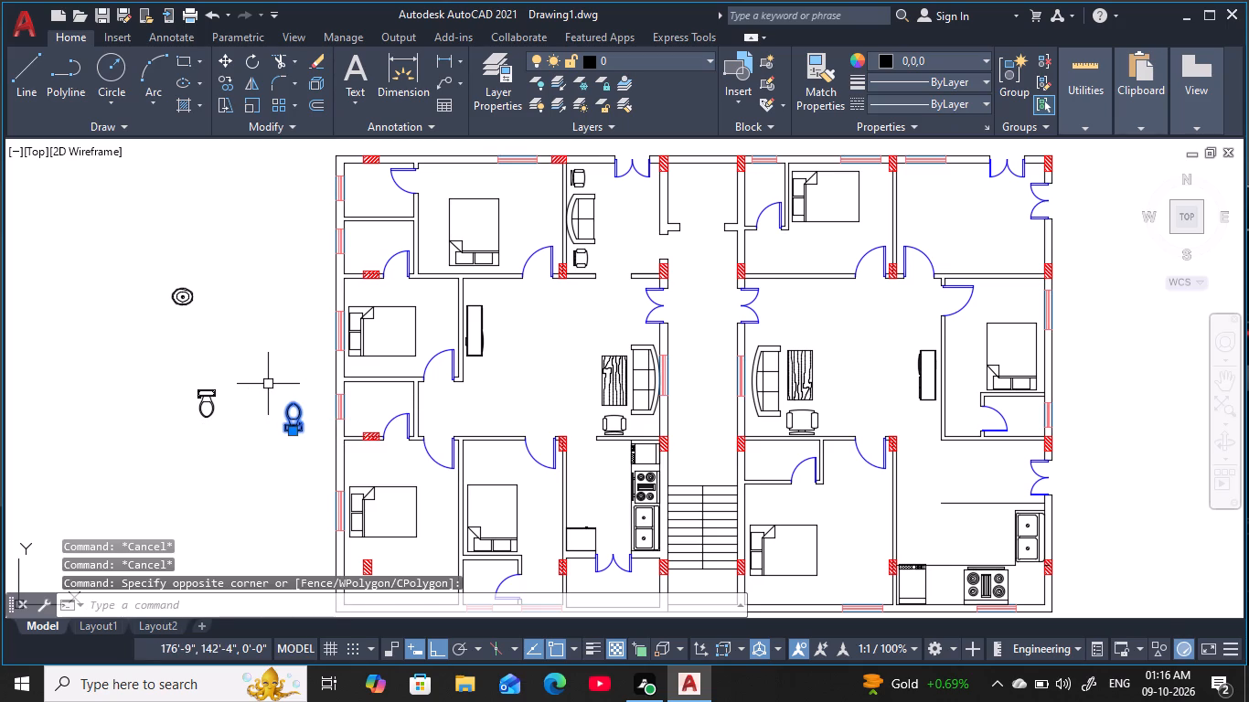
pyautogui.press('c')
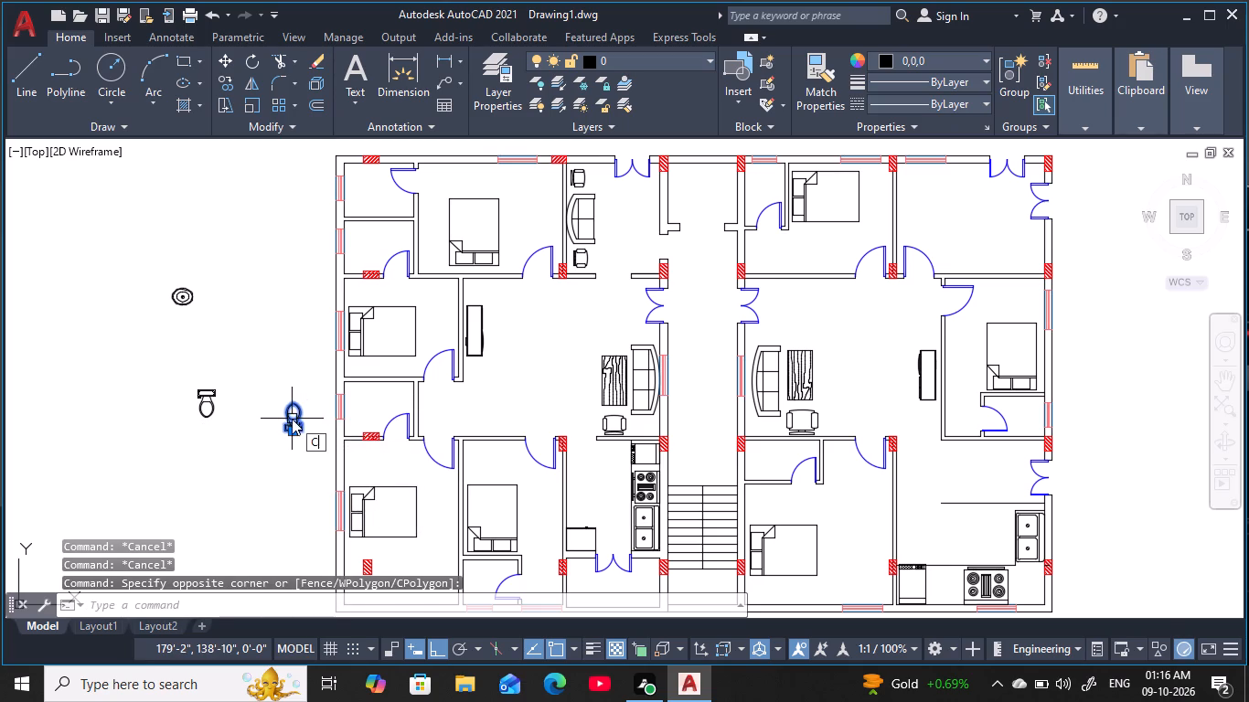
pyautogui.press('o')
pyautogui.press('space')
pyautogui.click(294, 431)
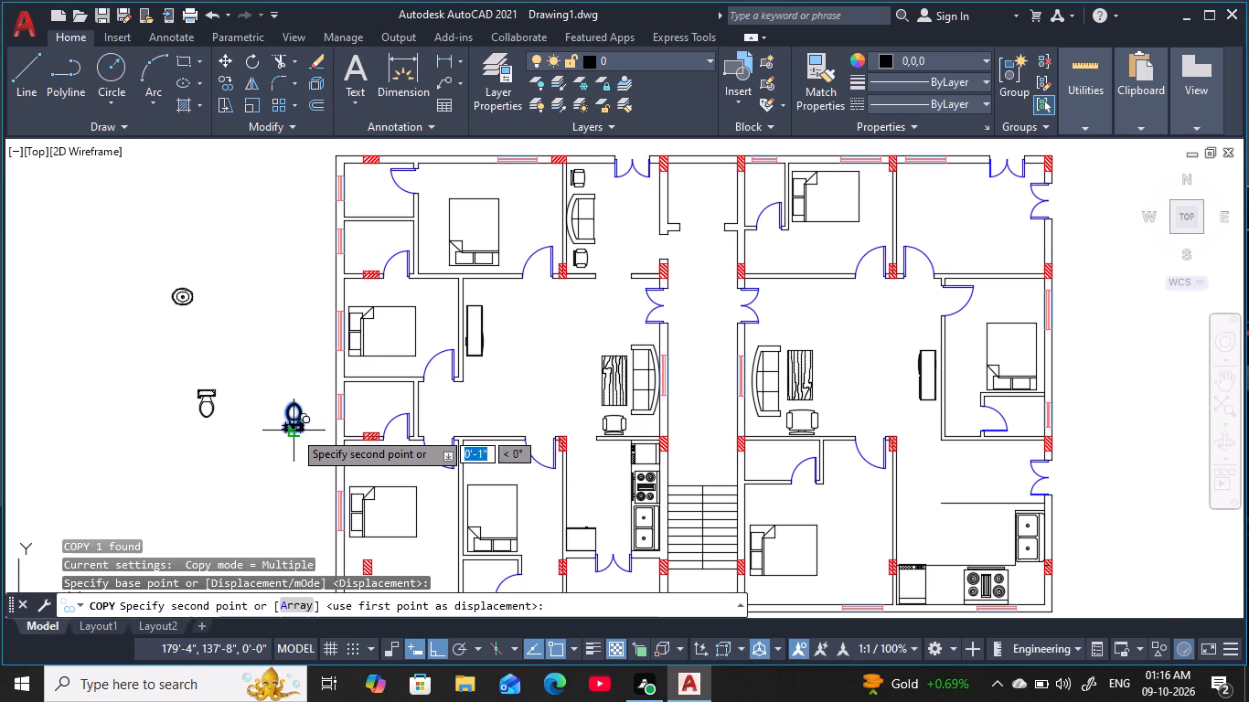
pyautogui.press('F8')
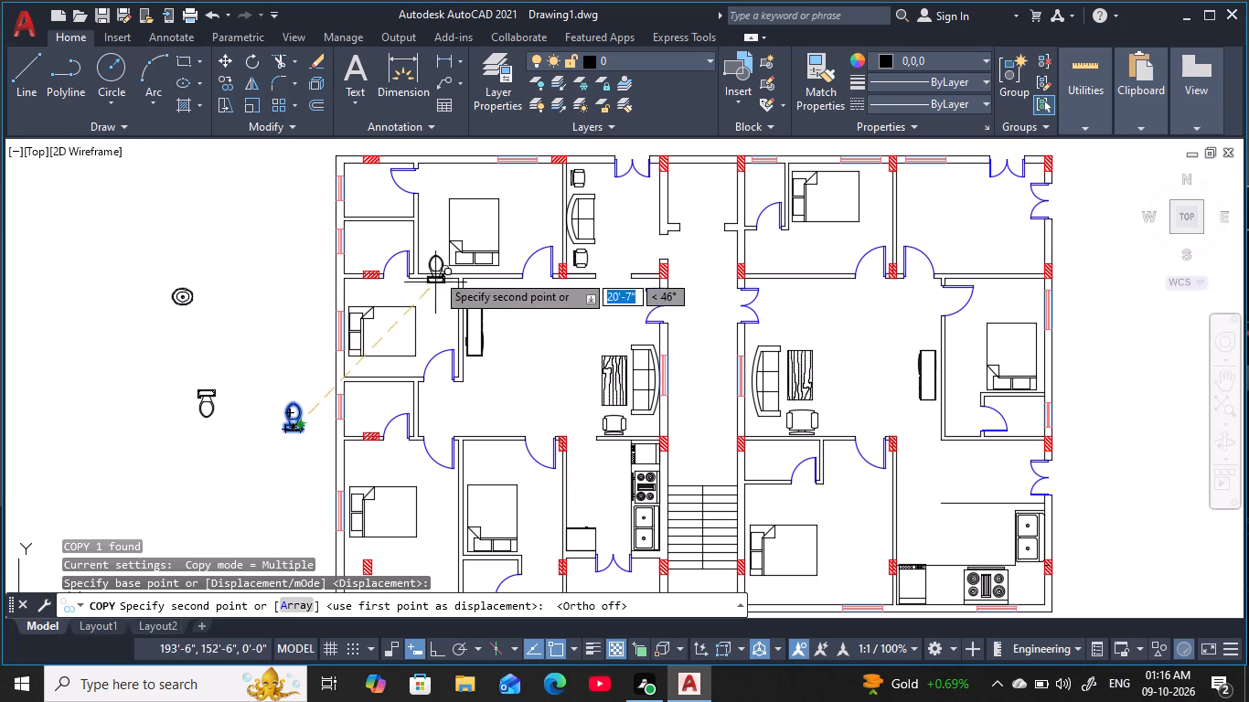
pyautogui.scroll(2, 372, 213)
pyautogui.moveTo(372, 213); pyautogui.dragTo(388, 331, button='middle')
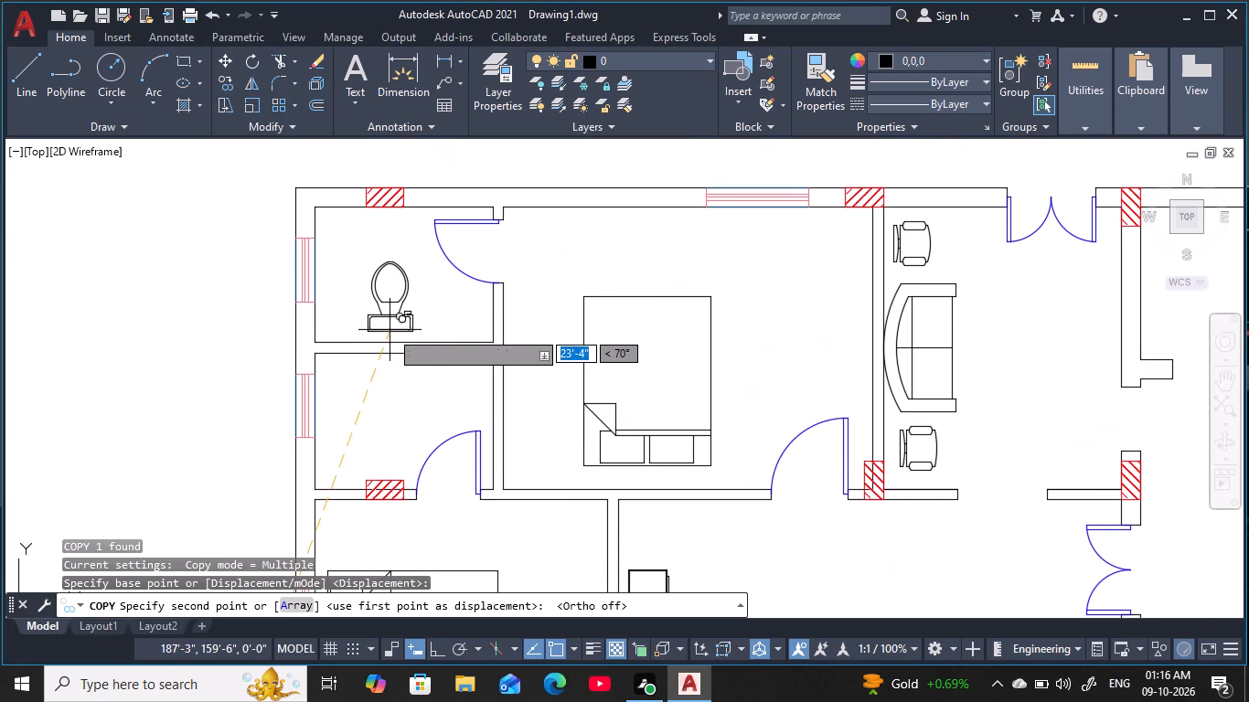
pyautogui.scroll(1, 372, 333)
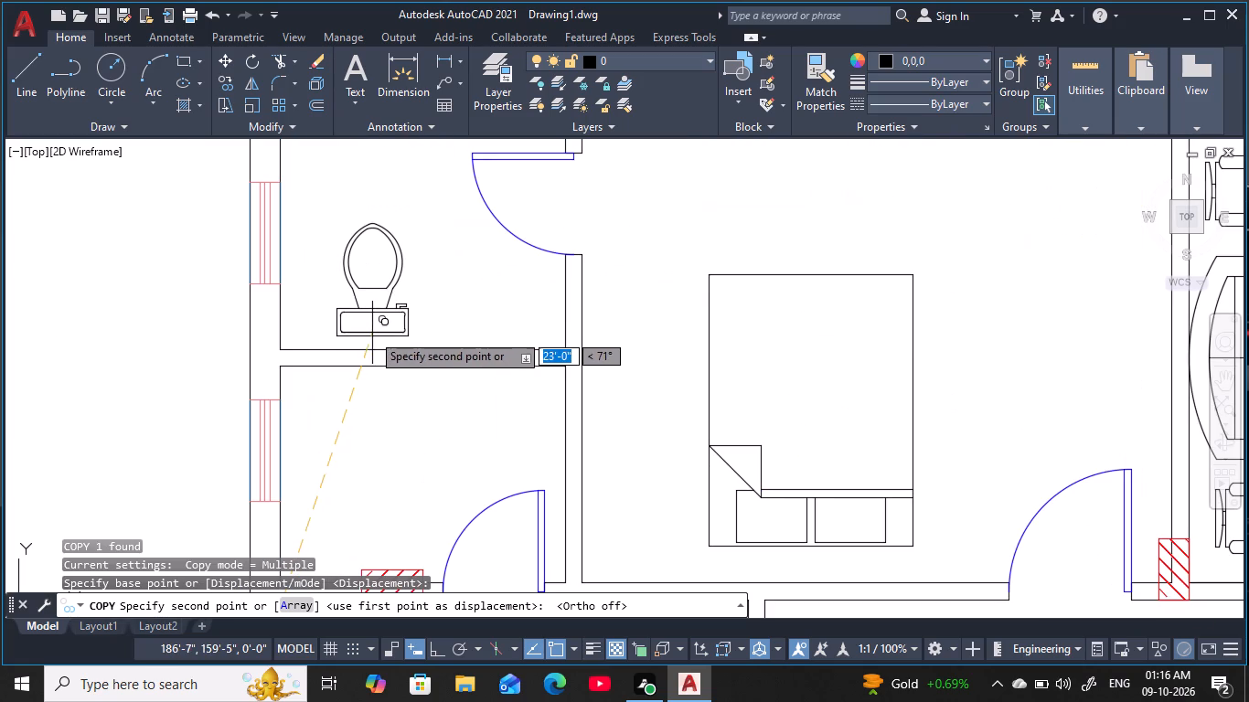
pyautogui.click(358, 342)
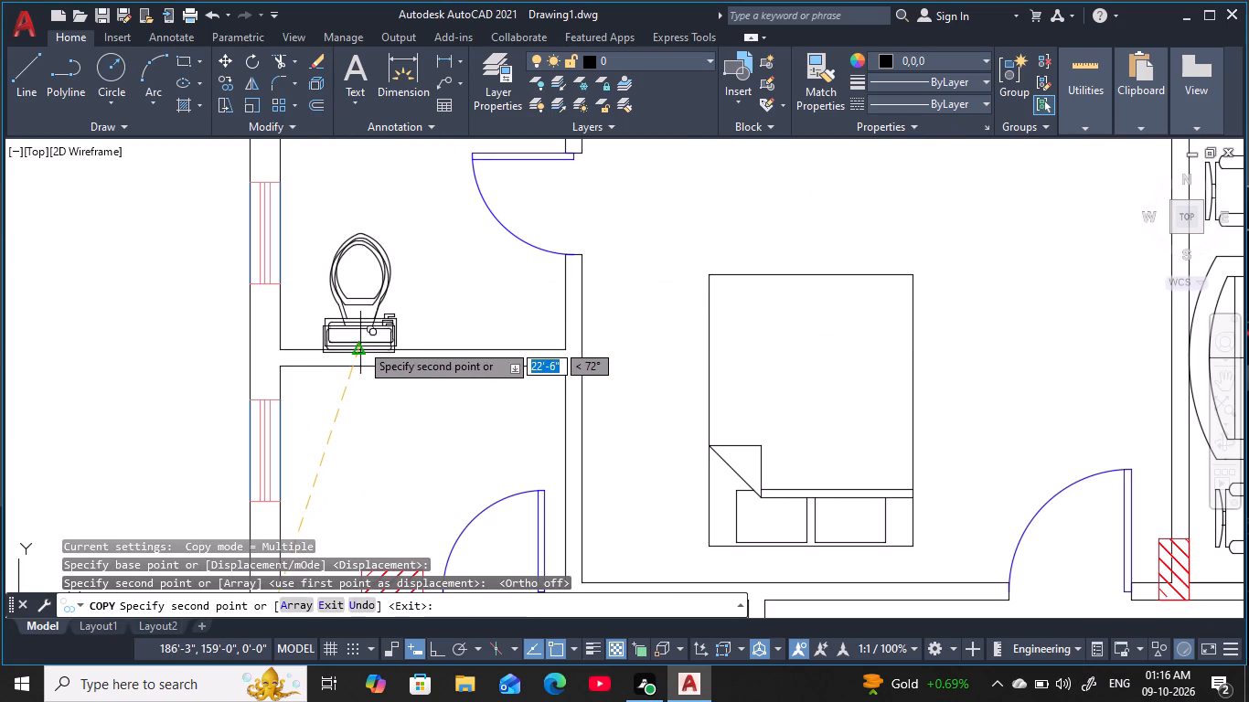
pyautogui.moveTo(404, 347); pyautogui.dragTo(425, 272, button='middle')
pyautogui.press('Escape')
pyautogui.press('Escape')
pyautogui.press('Escape')
pyautogui.press('Escape')
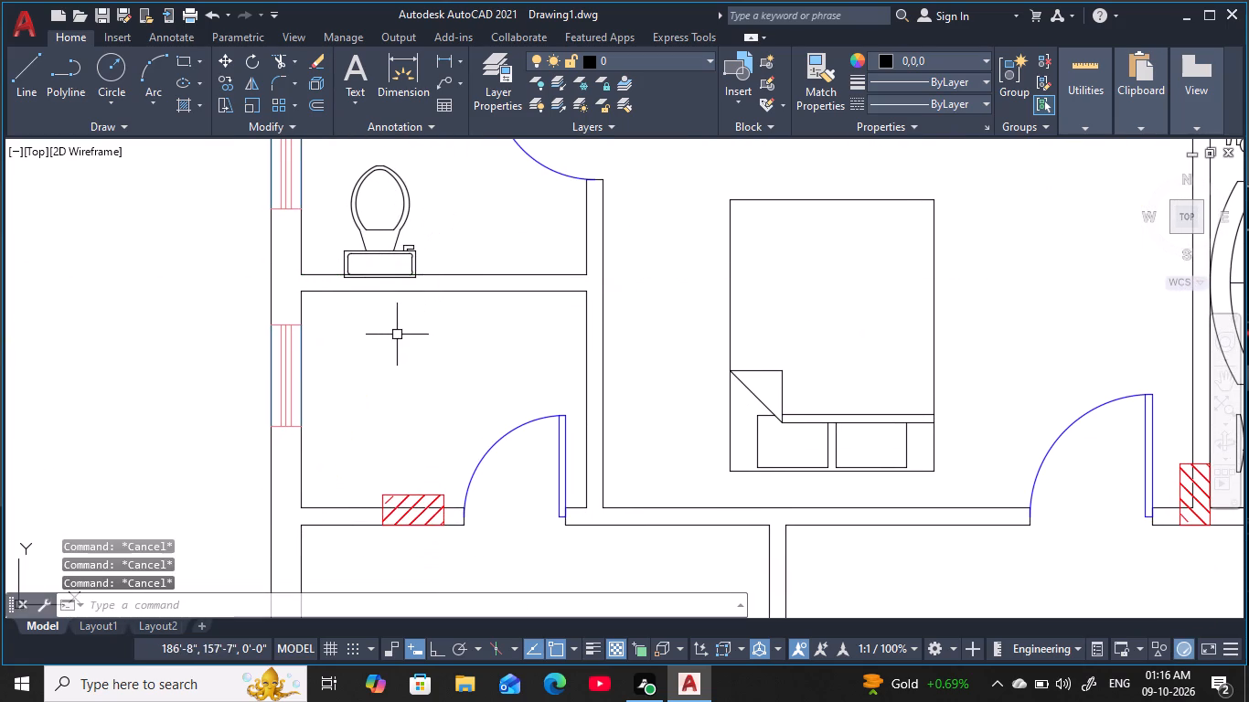
pyautogui.press('Escape')
pyautogui.press('Escape')
# Move the northwest bathroom's toilet slightly north so its tank clears the south wall line.
pyautogui.click(399, 256)
pyautogui.write('M')
pyautogui.press('space')
pyautogui.click(388, 268)
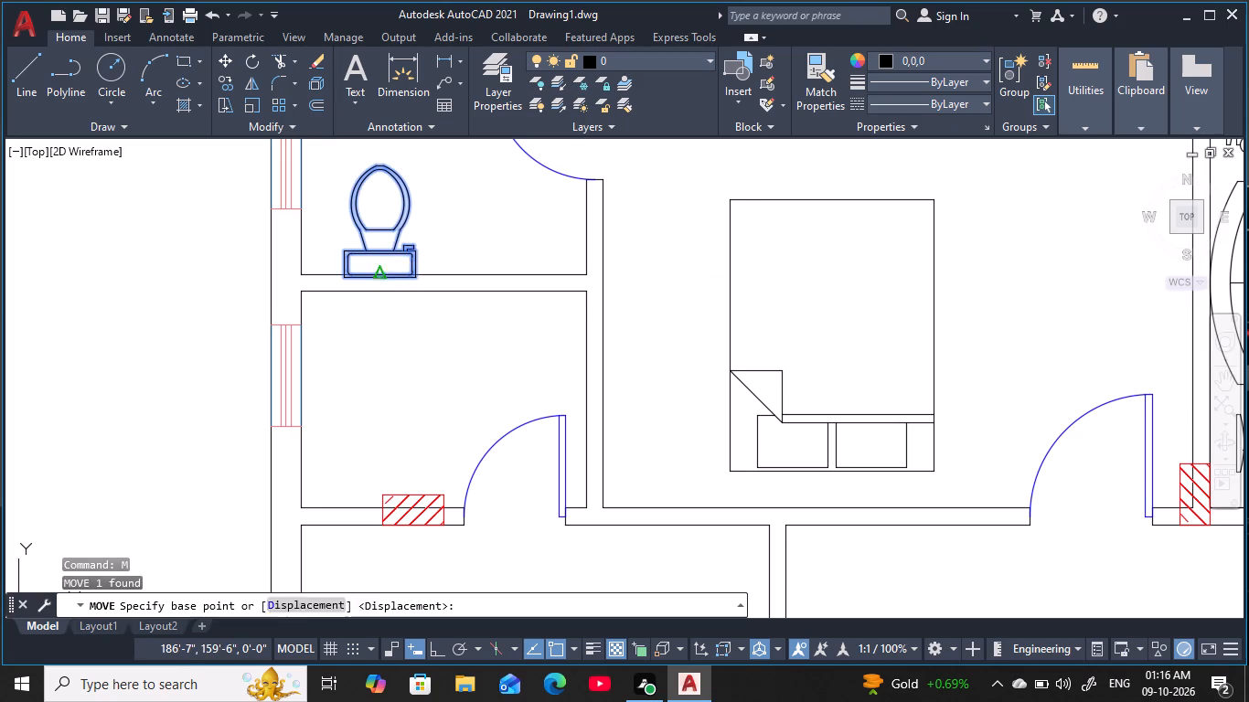
pyautogui.click(374, 265)
pyautogui.scroll(-2, 404, 269)
pyautogui.moveTo(411, 270); pyautogui.dragTo(422, 261, button='middle')
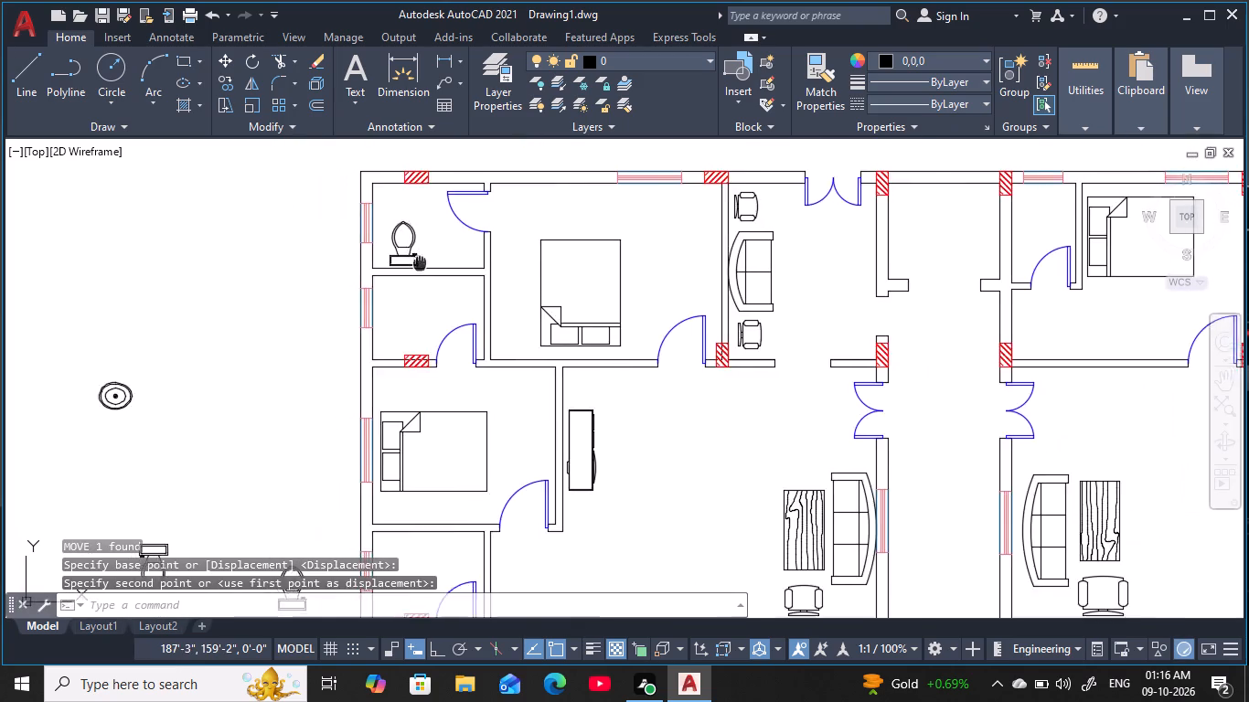
pyautogui.moveTo(422, 261); pyautogui.dragTo(450, 226, button='middle')
pyautogui.press('Escape')
pyautogui.press('Escape')
# Move the original unrotated toilet into the small bathroom directly below, with its tank just inside the north wall and aligned with the toilet above.
pyautogui.moveTo(216, 343); pyautogui.dragTo(289, 197, button='middle')
pyautogui.press('Escape')
pyautogui.press('Escape')
pyautogui.press('Escape')
pyautogui.click(310, 418)
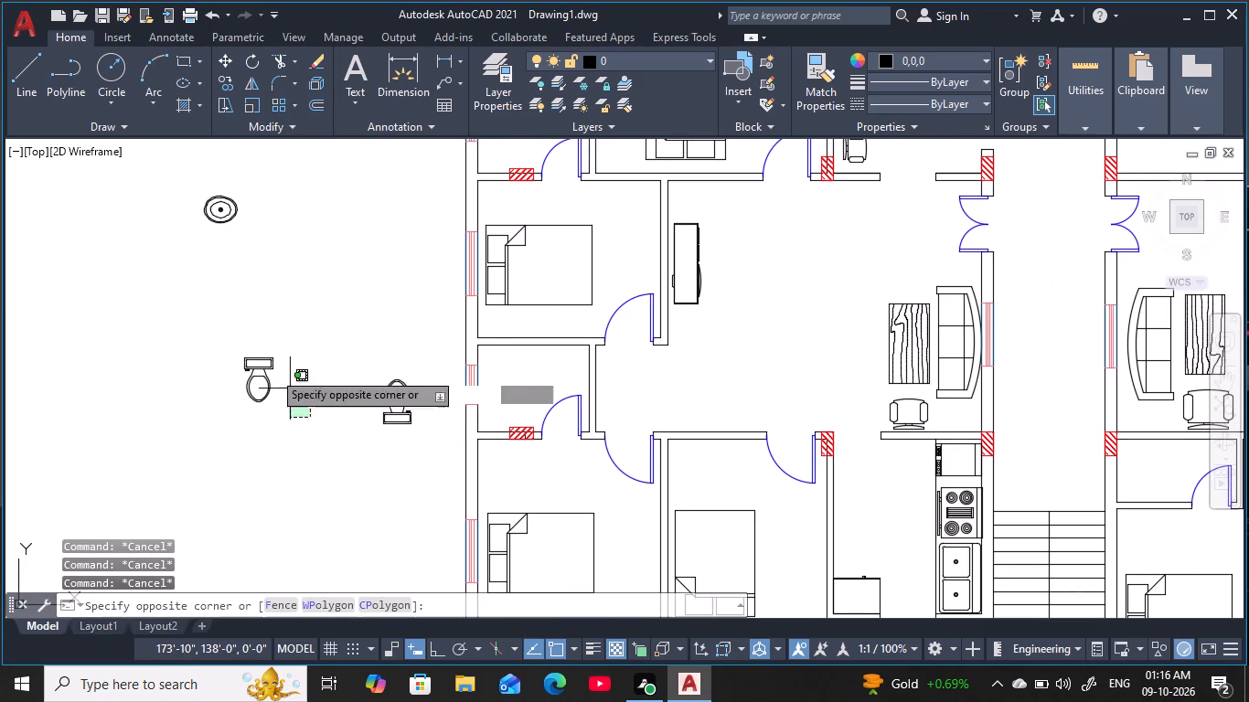
pyautogui.click(210, 320)
pyautogui.press('m')
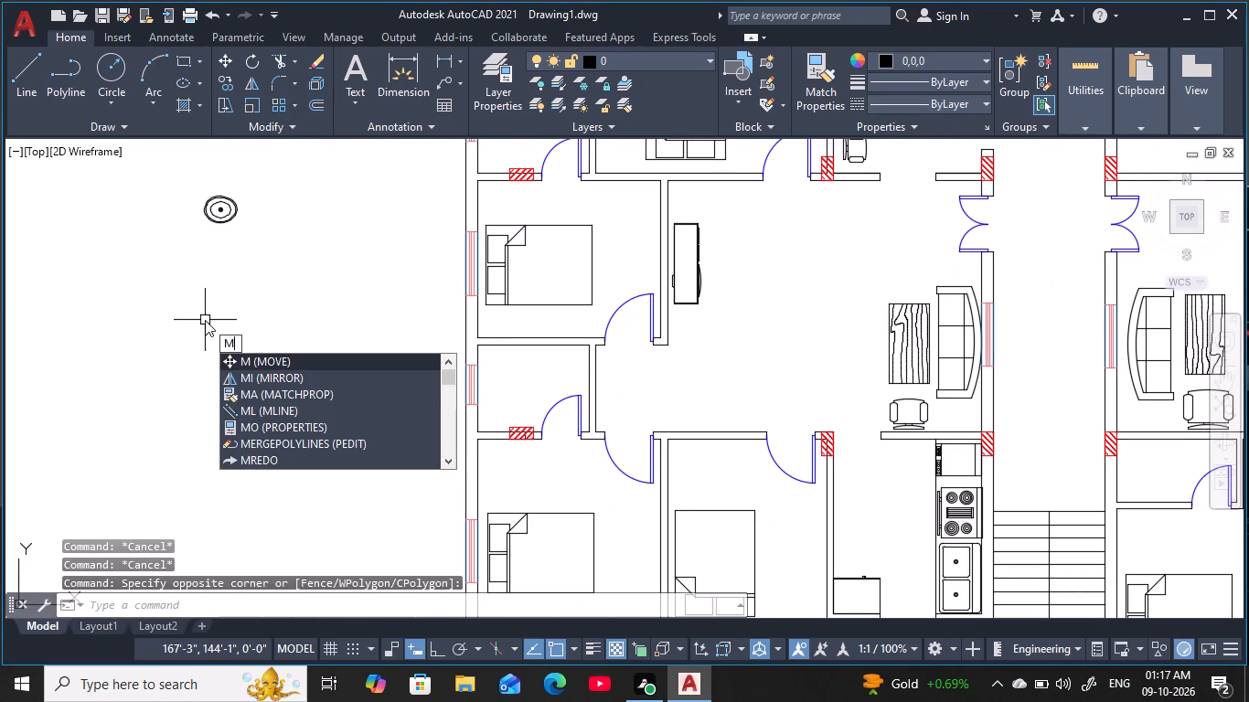
pyautogui.press('space')
pyautogui.click(263, 365)
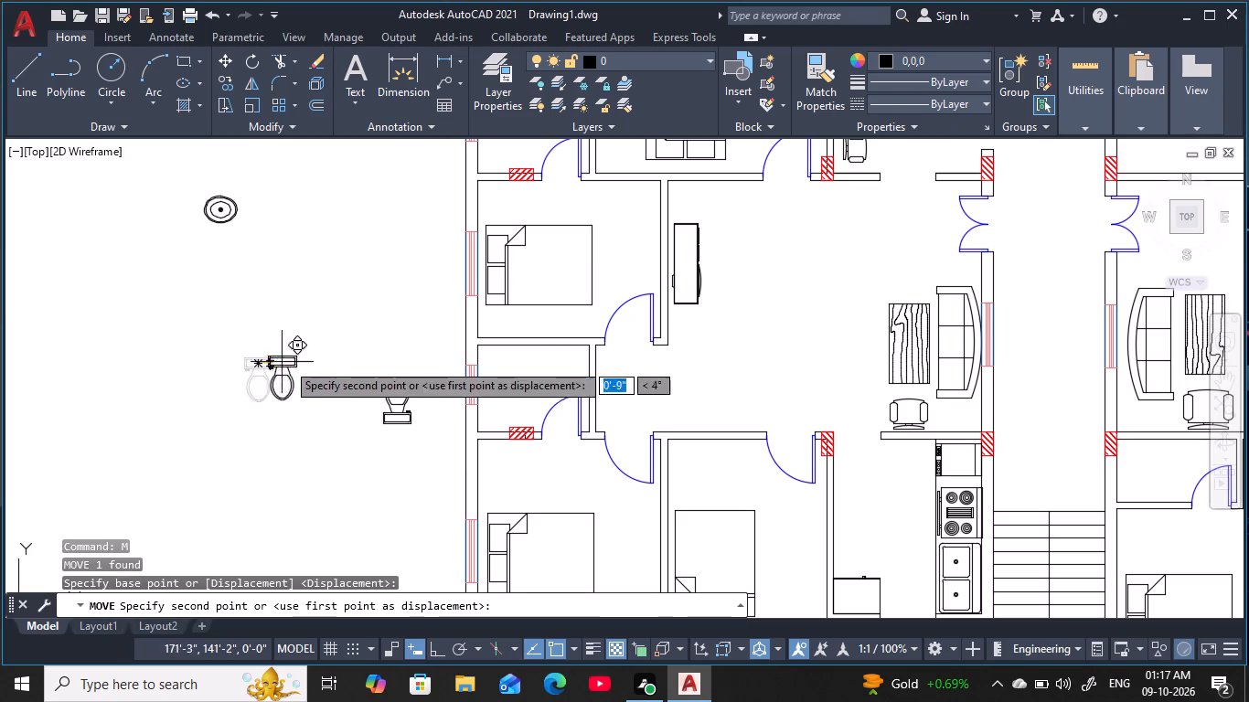
pyautogui.moveTo(548, 300); pyautogui.dragTo(472, 517, button='middle')
pyautogui.scroll(1, 425, 324)
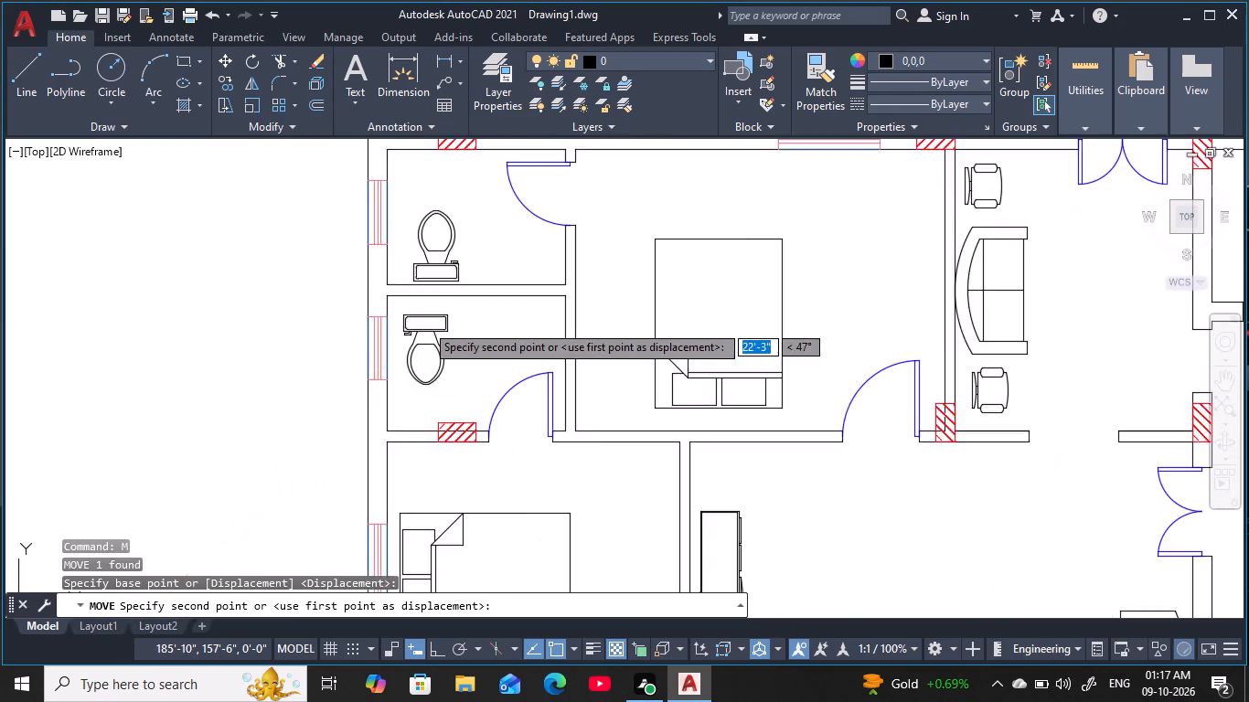
pyautogui.scroll(1, 425, 324)
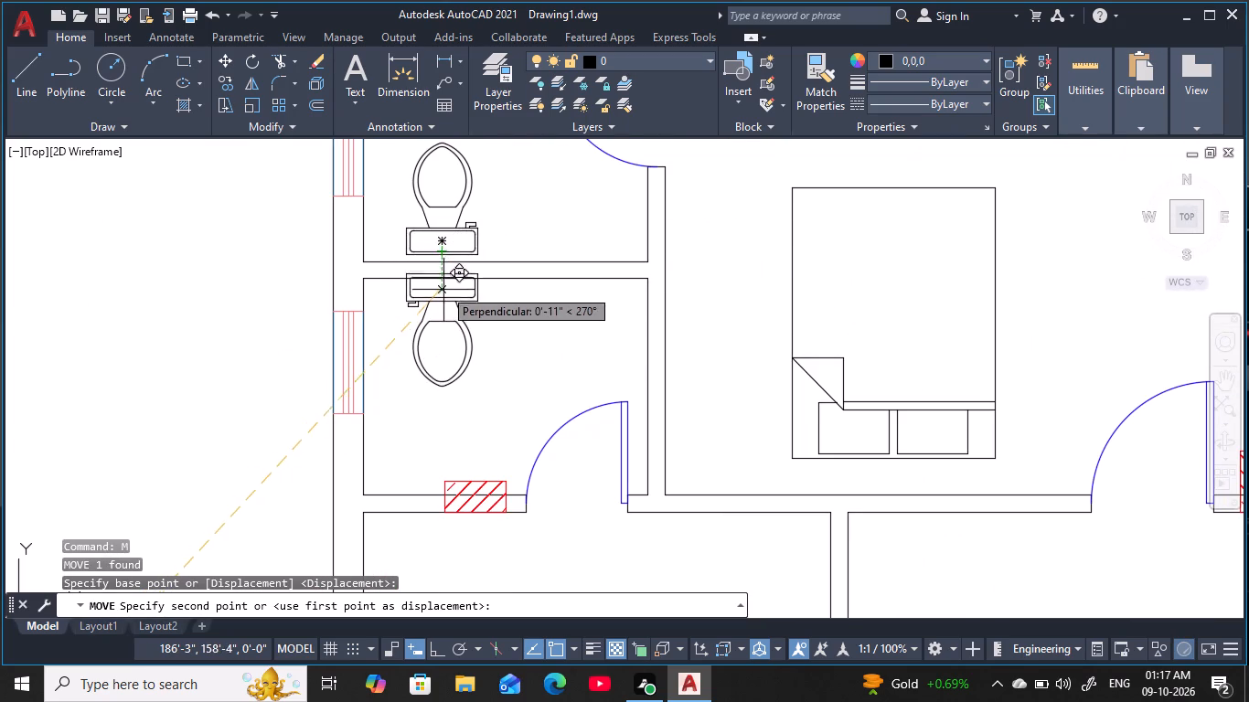
pyautogui.click(447, 303)
pyautogui.scroll(-1, 474, 327)
pyautogui.moveTo(476, 327); pyautogui.dragTo(481, 322, button='middle')
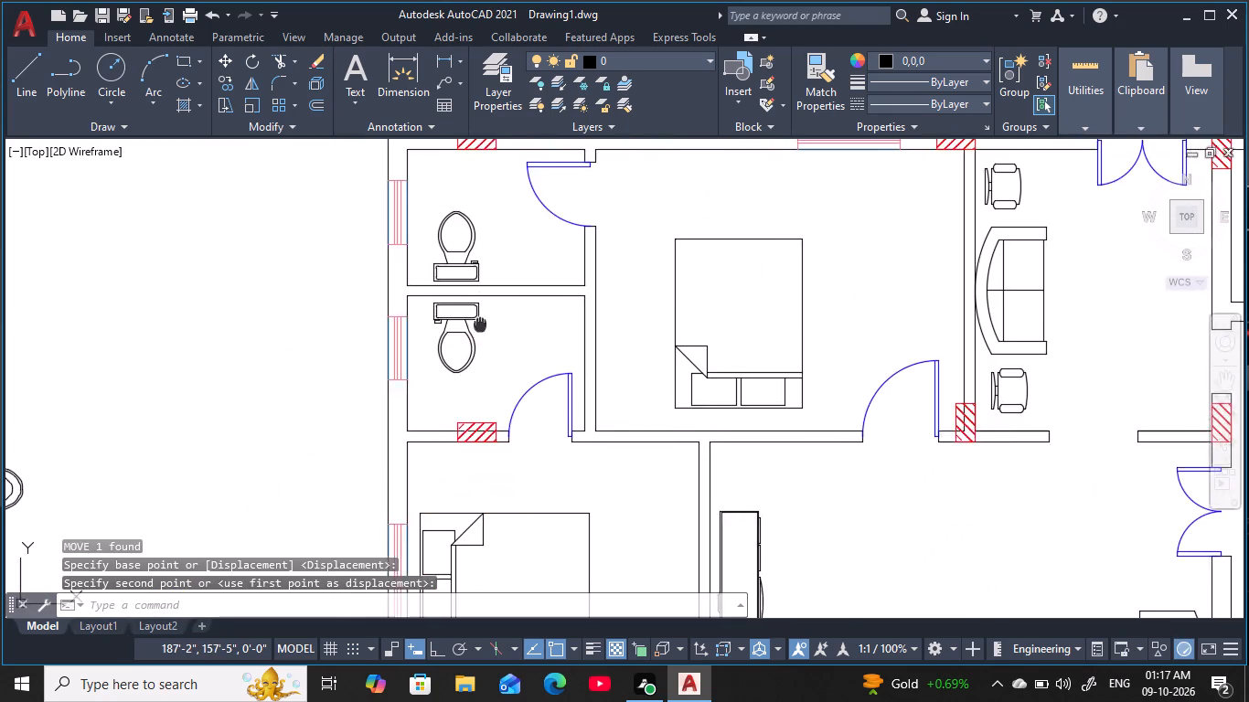
pyautogui.moveTo(481, 322); pyautogui.dragTo(510, 261, button='middle')
pyautogui.scroll(-1, 506, 282)
pyautogui.moveTo(506, 283); pyautogui.dragTo(414, 235, button='middle')
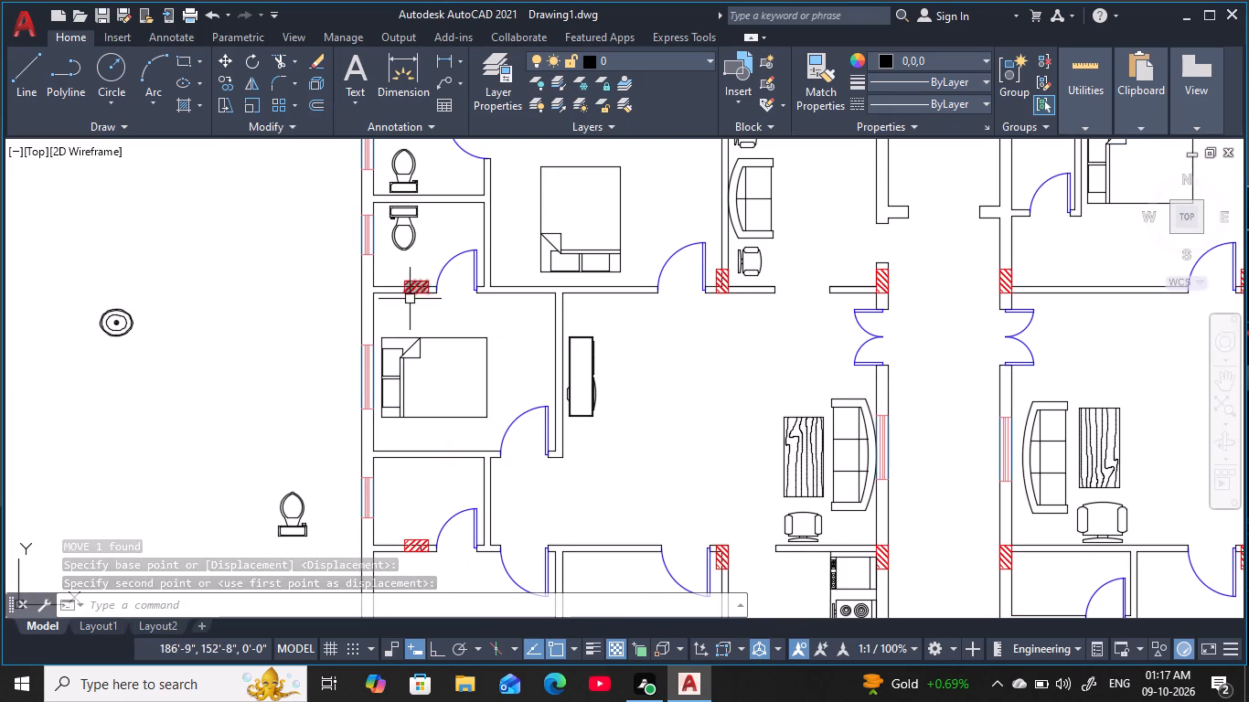
# Copy the toilet with the north-facing tank into the west bathroom between the two bedrooms, its tank just inside the north wall.
pyautogui.click(417, 240)
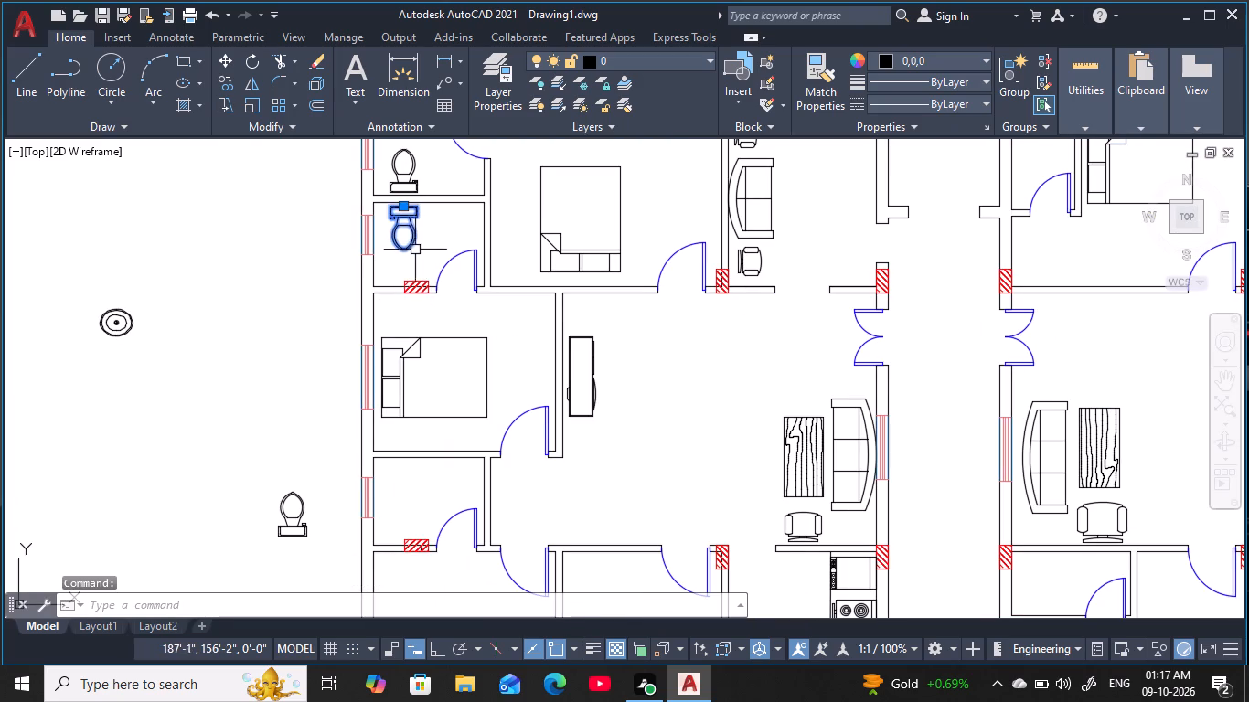
pyautogui.press('c')
pyautogui.press('o')
pyautogui.press('space')
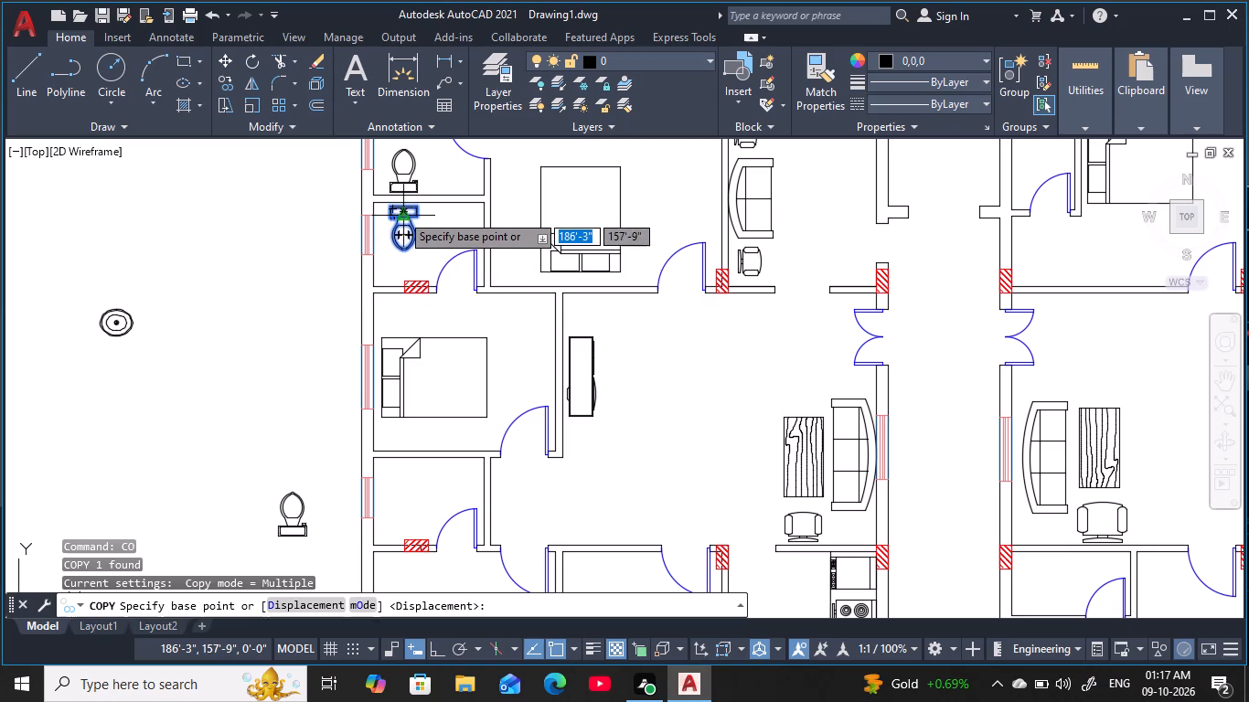
pyautogui.click(400, 213)
pyautogui.moveTo(419, 349); pyautogui.dragTo(447, 231, button='middle')
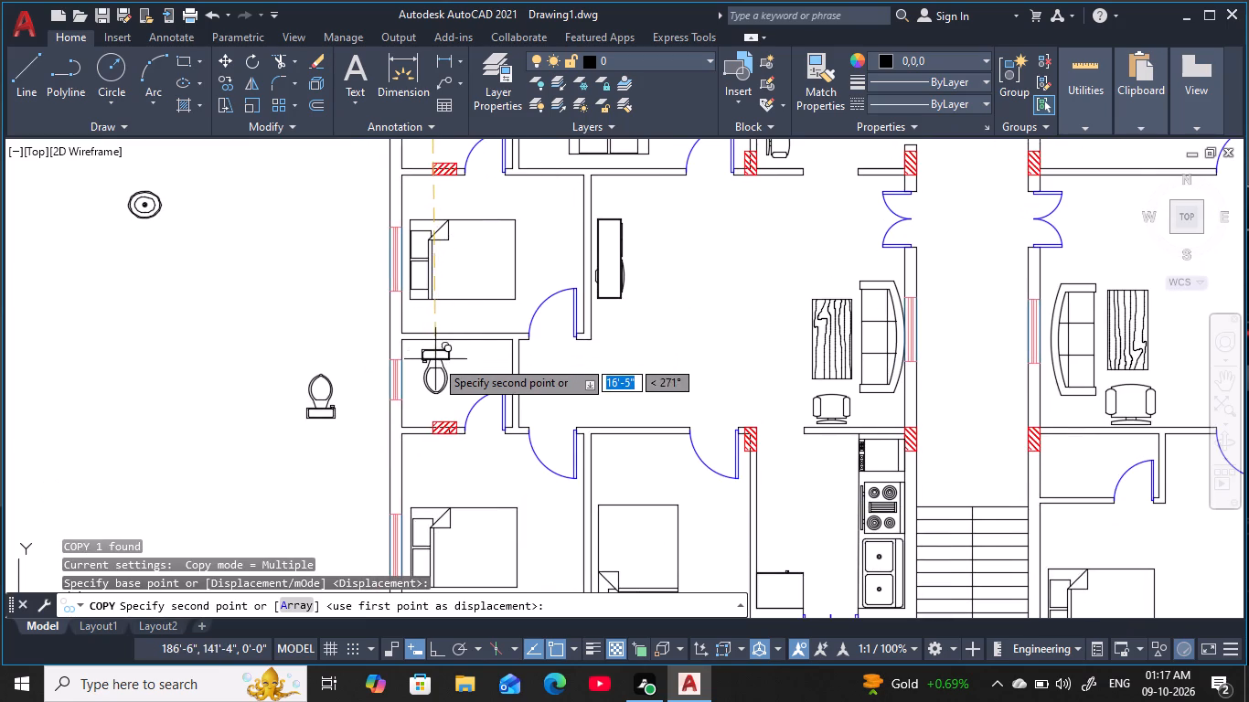
pyautogui.scroll(2, 435, 359)
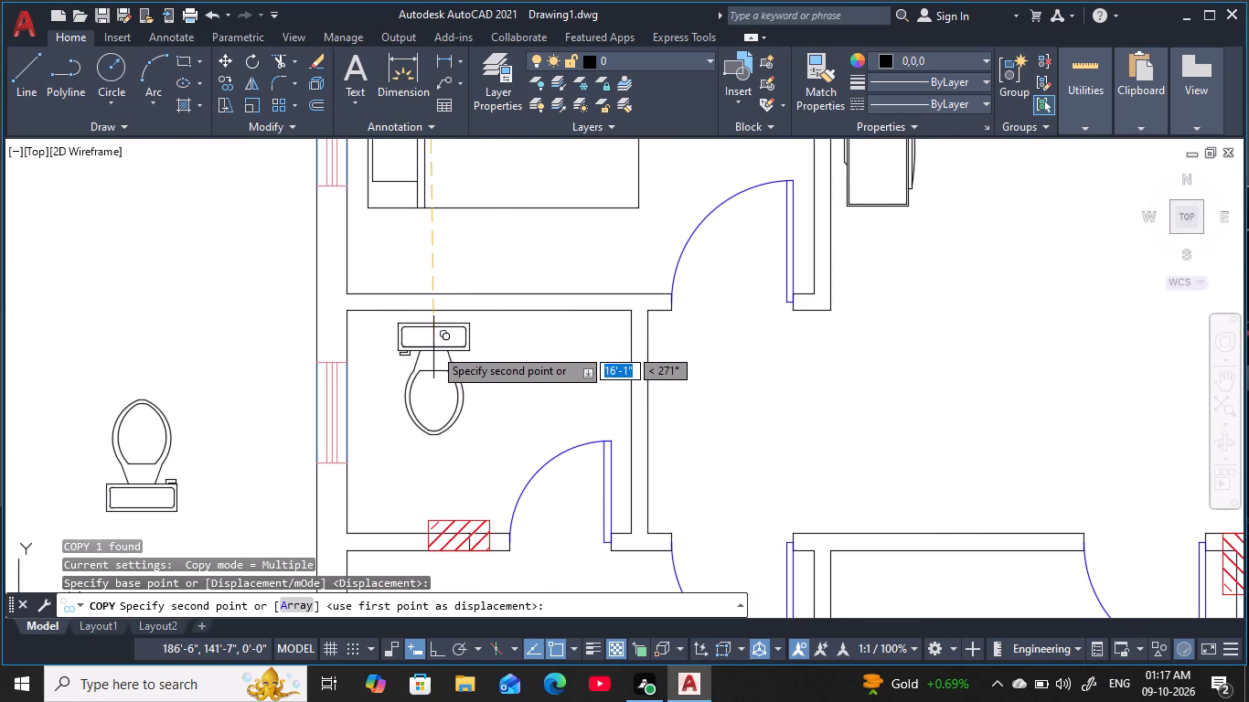
pyautogui.click(435, 345)
# Place another copy of the toilet in the small south bathroom below the bedroom, with its tank near the north wall.
pyautogui.scroll(-1, 479, 381)
pyautogui.moveTo(479, 381); pyautogui.dragTo(447, 249, button='middle')
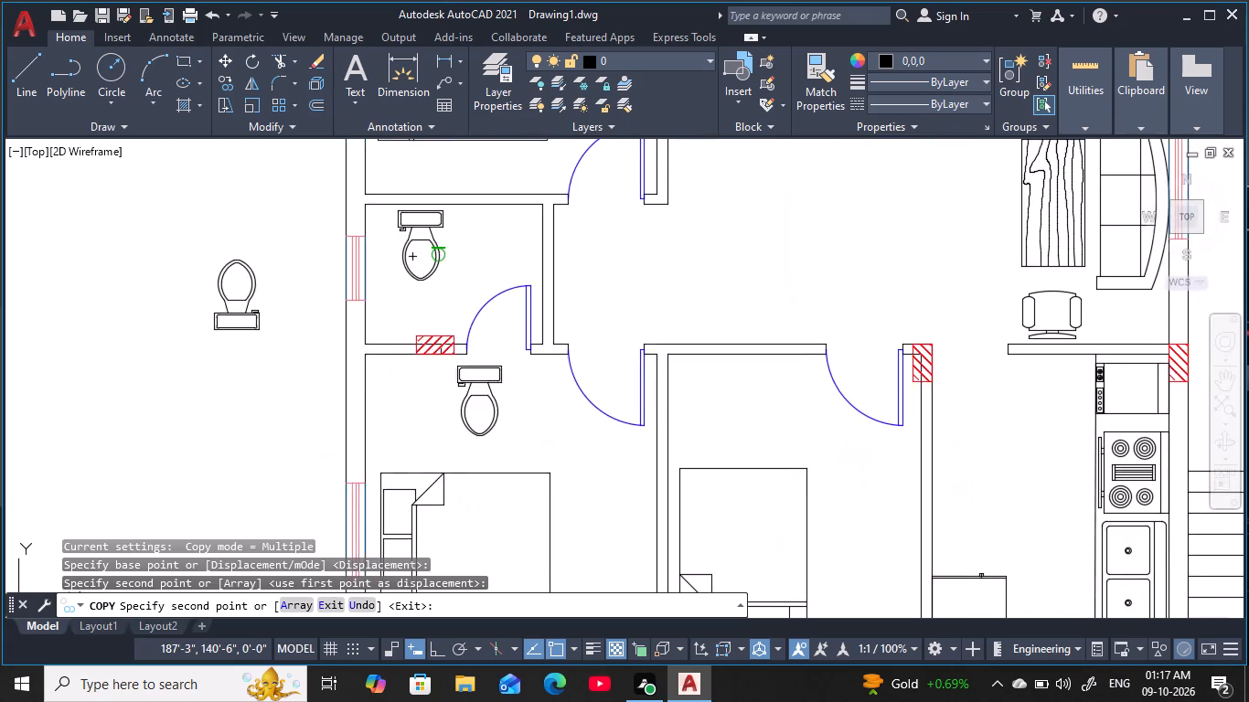
pyautogui.scroll(-2, 494, 343)
pyautogui.moveTo(513, 367); pyautogui.dragTo(490, 292, button='middle')
pyautogui.moveTo(620, 433); pyautogui.dragTo(601, 391, button='middle')
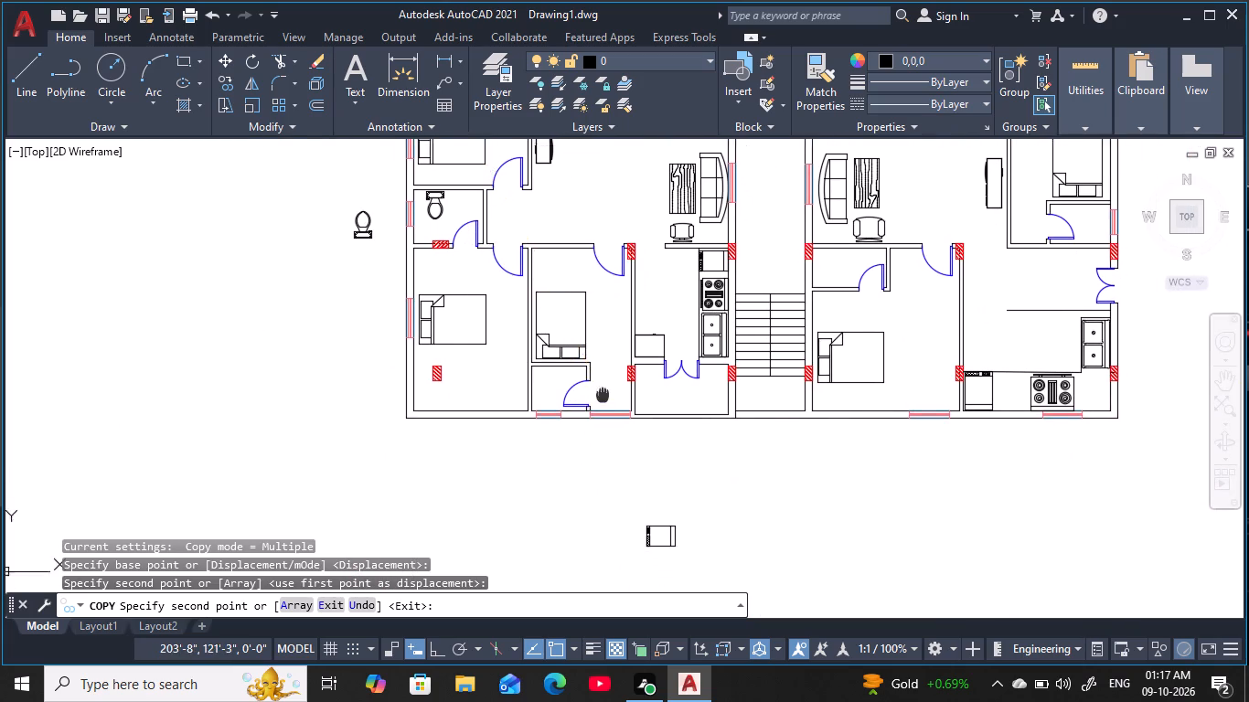
pyautogui.moveTo(601, 391); pyautogui.dragTo(574, 367, button='middle')
pyautogui.scroll(3, 507, 350)
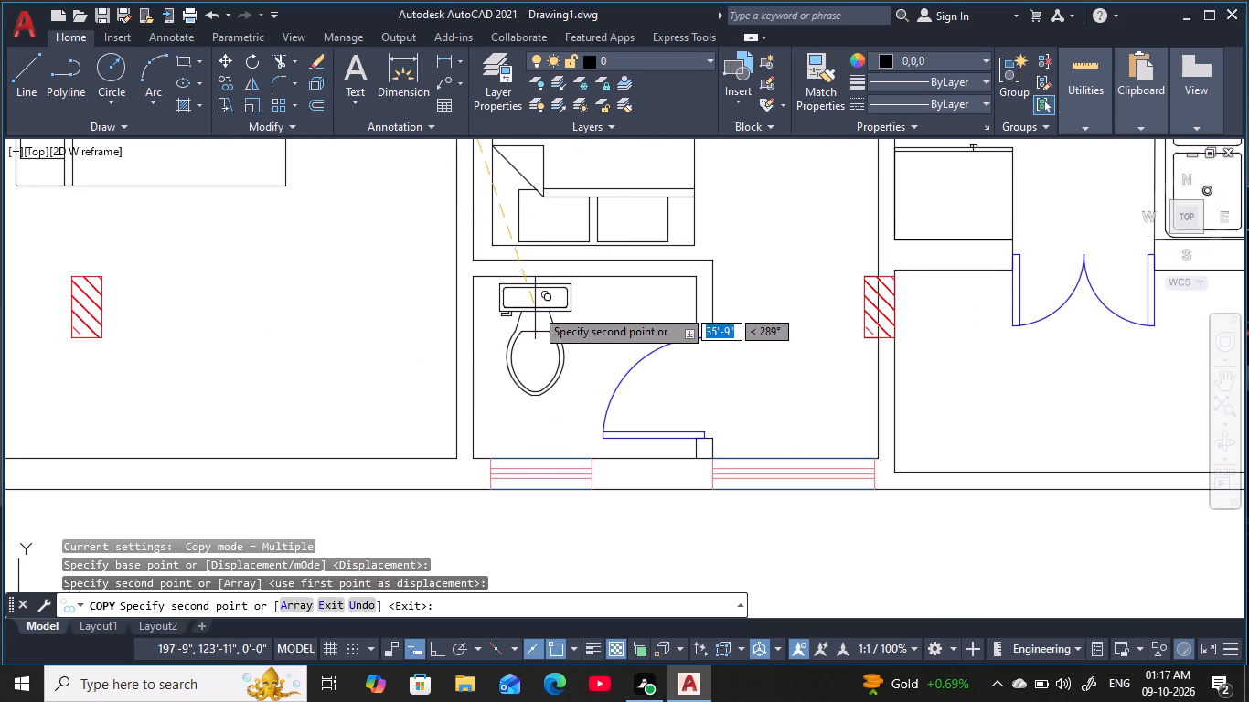
pyautogui.click(535, 308)
pyautogui.scroll(-1, 550, 346)
pyautogui.moveTo(550, 346); pyautogui.dragTo(479, 352, button='middle')
pyautogui.press('Escape')
pyautogui.press('Escape')
pyautogui.press('Escape')
pyautogui.scroll(-2, 562, 334)
pyautogui.press('Escape')
pyautogui.moveTo(562, 335); pyautogui.dragTo(557, 339, button='middle')
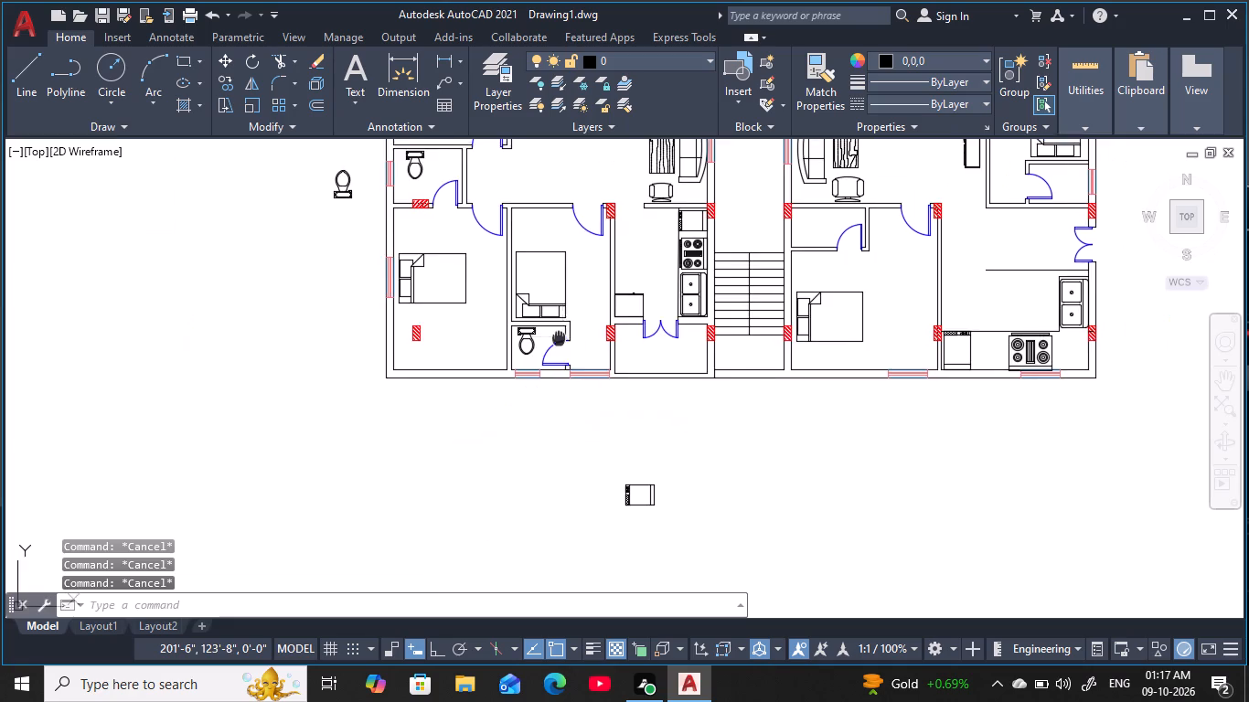
pyautogui.moveTo(557, 339); pyautogui.dragTo(417, 417, button='middle')
pyautogui.press('Escape')
pyautogui.press('Escape')
pyautogui.press('Escape')
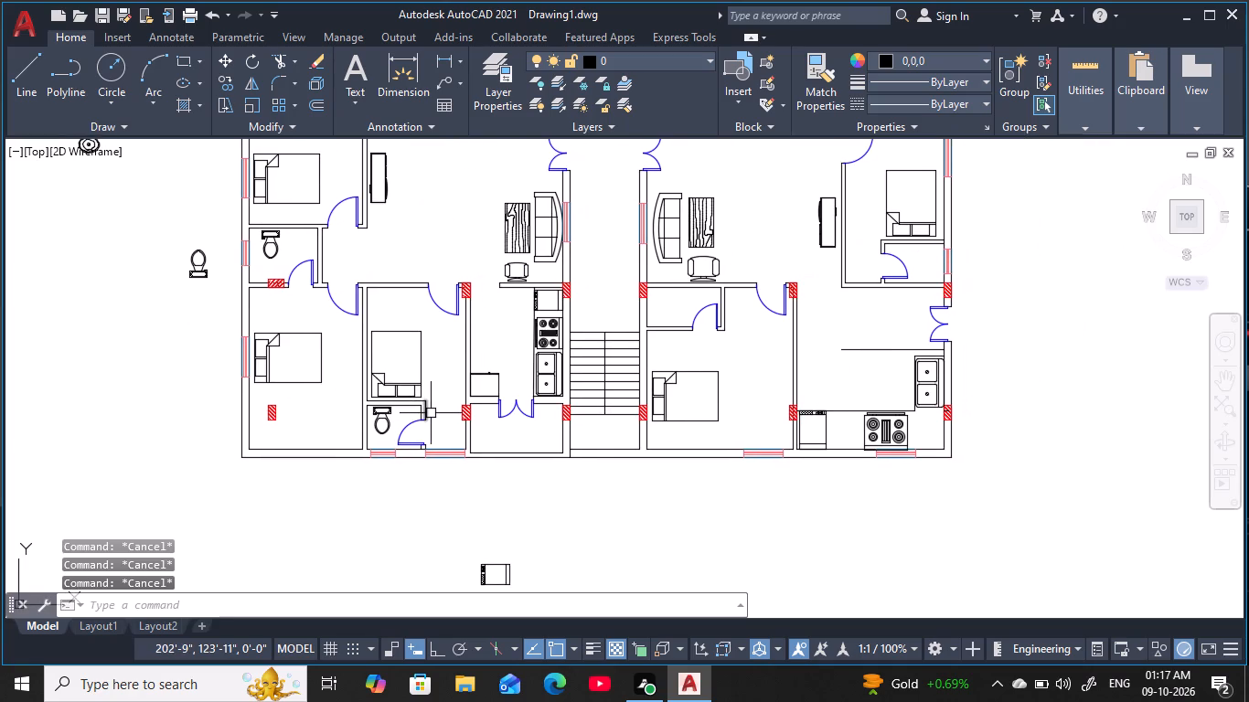
# Copy the south bathroom's toilet into the east unit's north bathroom, with its tank just inside the north wall below the window.
pyautogui.click(386, 421)
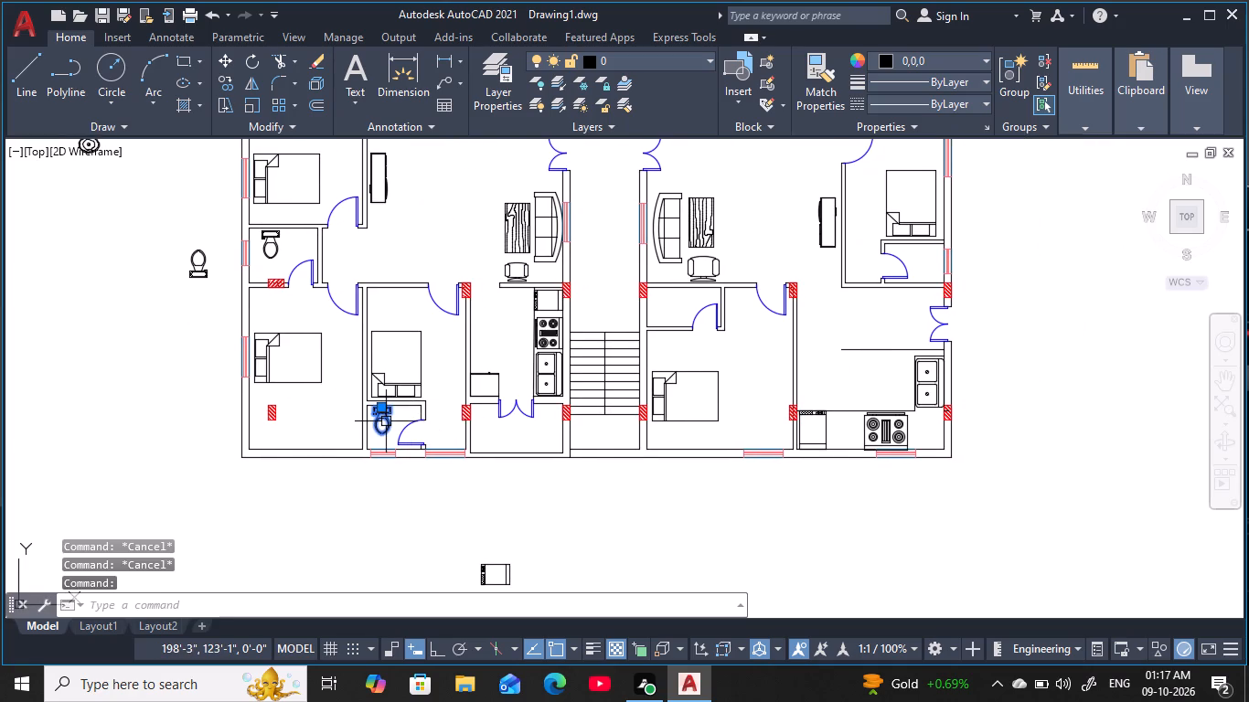
pyautogui.press('c')
pyautogui.press('o')
pyautogui.press('space')
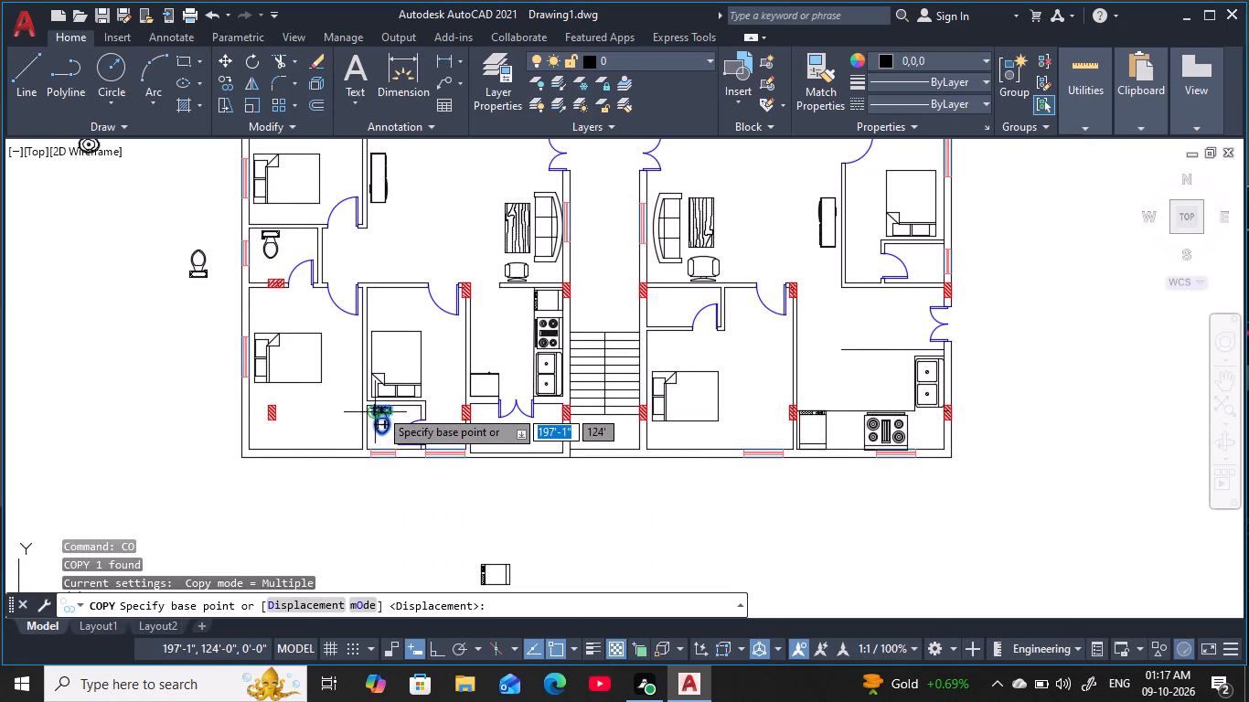
pyautogui.click(385, 408)
pyautogui.moveTo(464, 318); pyautogui.dragTo(252, 470, button='middle')
pyautogui.scroll(-2, 252, 470)
pyautogui.moveTo(391, 364); pyautogui.dragTo(389, 375, button='middle')
pyautogui.scroll(5, 349, 372)
pyautogui.moveTo(348, 361); pyautogui.dragTo(400, 441, button='middle')
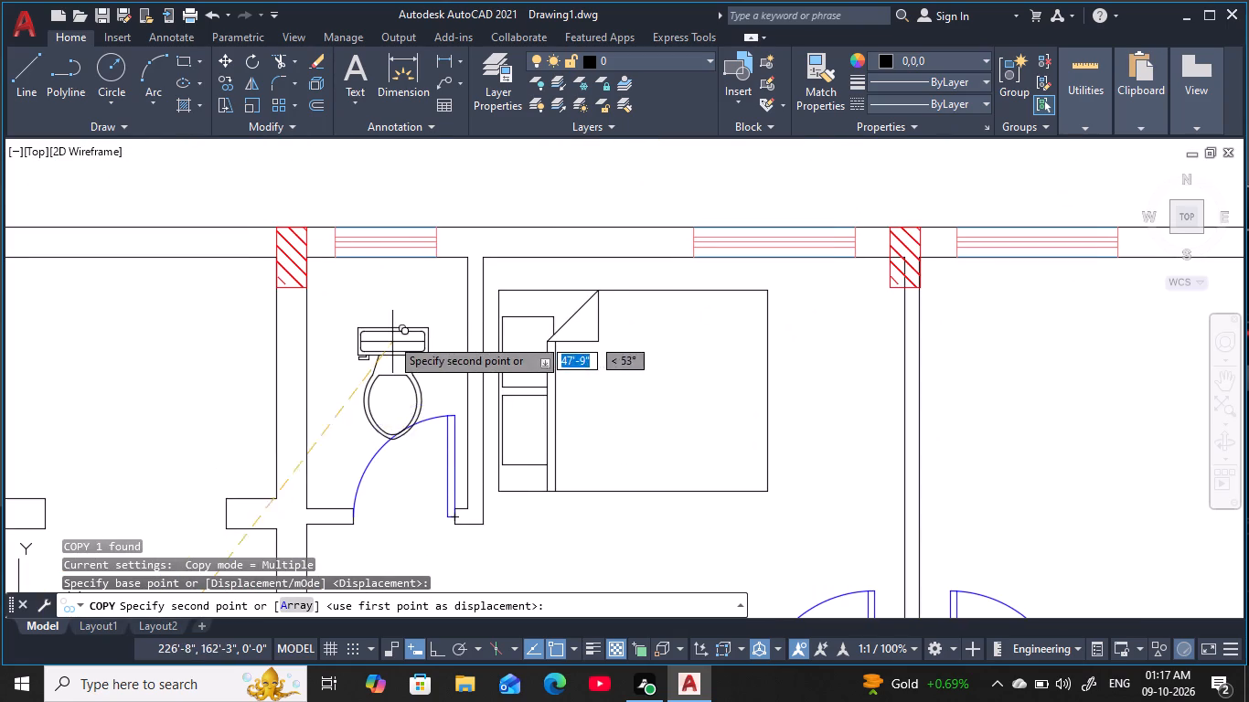
pyautogui.click(383, 282)
# Place another toilet copy in the east unit's bathroom beside the staircase, with its tank just inside the north wall.
pyautogui.scroll(-1, 395, 383)
pyautogui.moveTo(397, 388); pyautogui.dragTo(403, 282, button='middle')
pyautogui.scroll(-2, 405, 284)
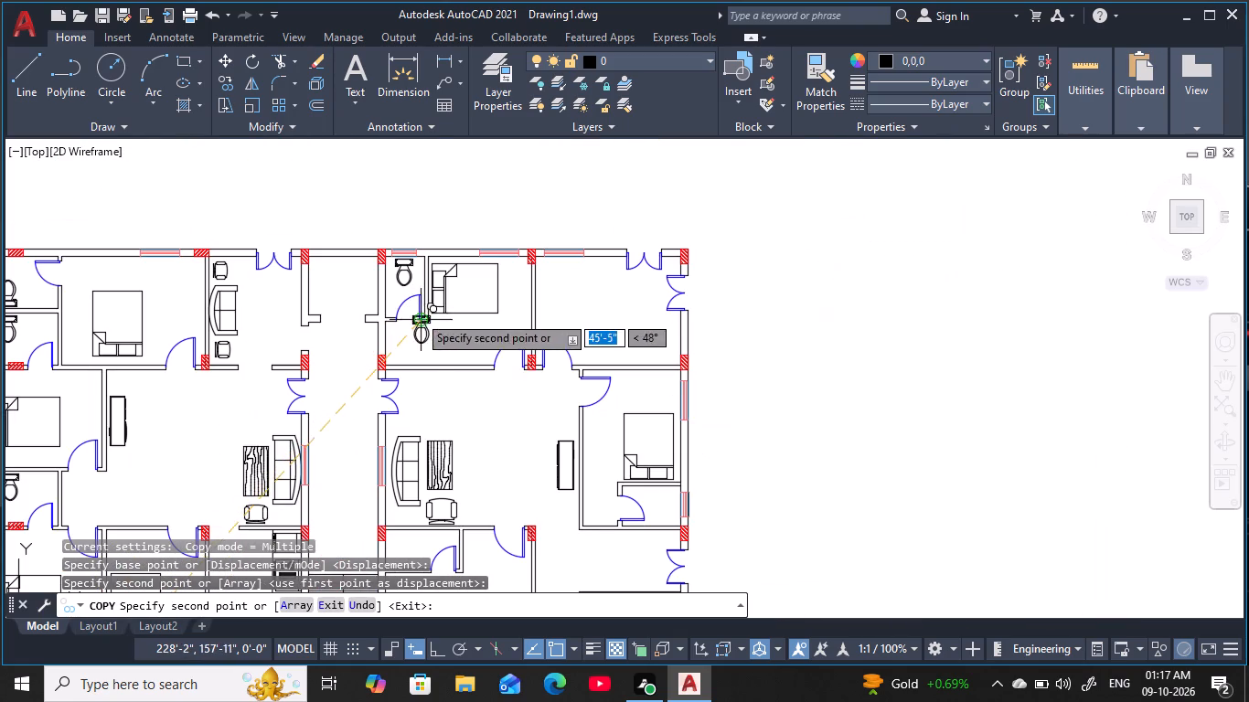
pyautogui.moveTo(443, 384); pyautogui.dragTo(517, 157, button='middle')
pyautogui.scroll(3, 467, 328)
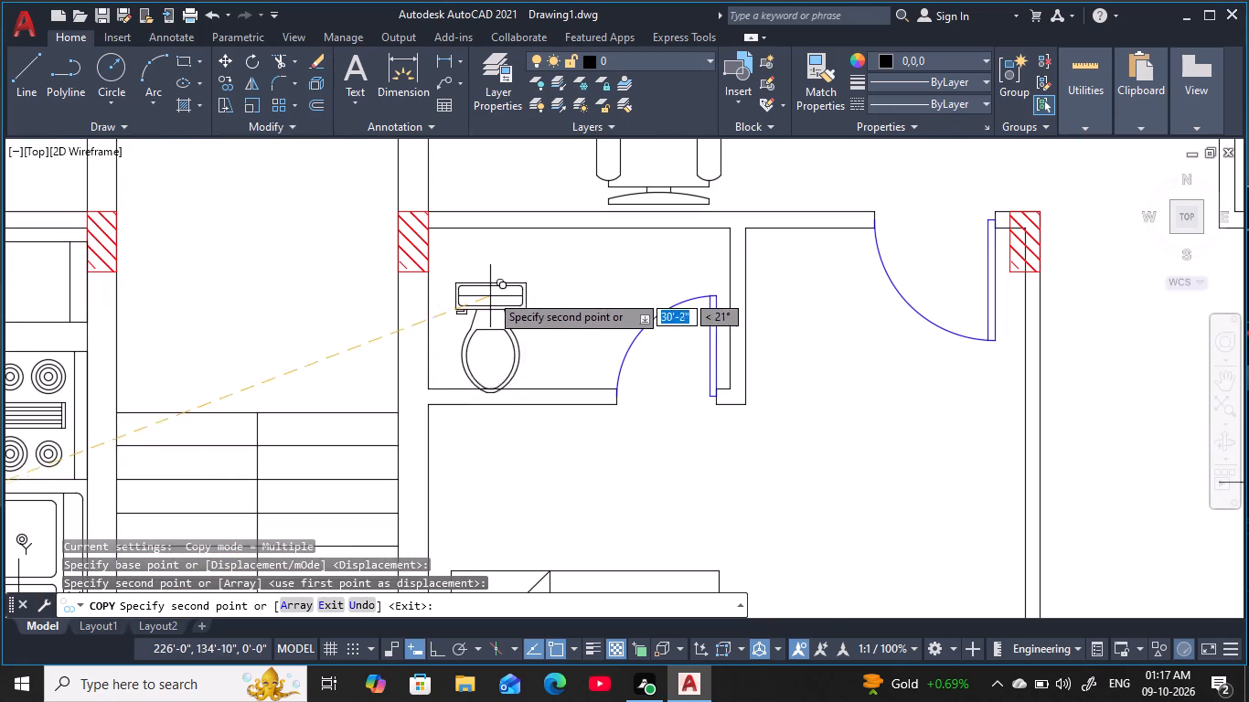
pyautogui.click(503, 249)
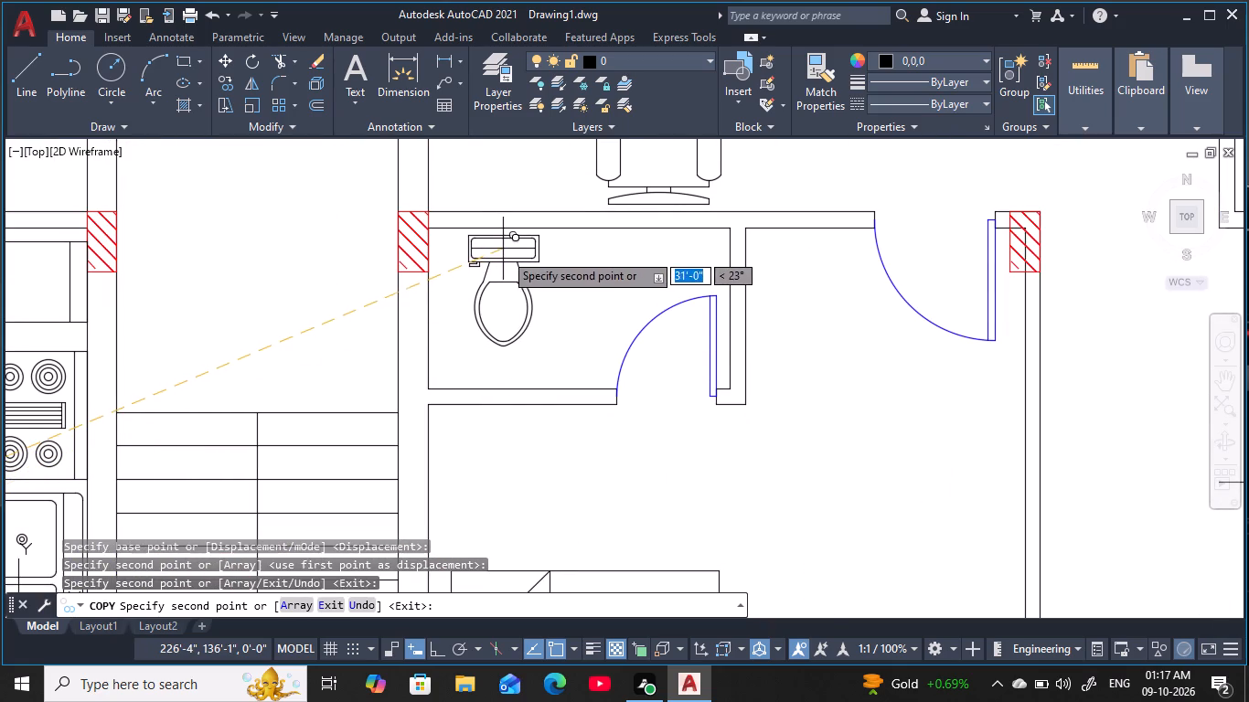
pyautogui.scroll(-1, 531, 327)
pyautogui.moveTo(532, 329); pyautogui.dragTo(363, 260, button='middle')
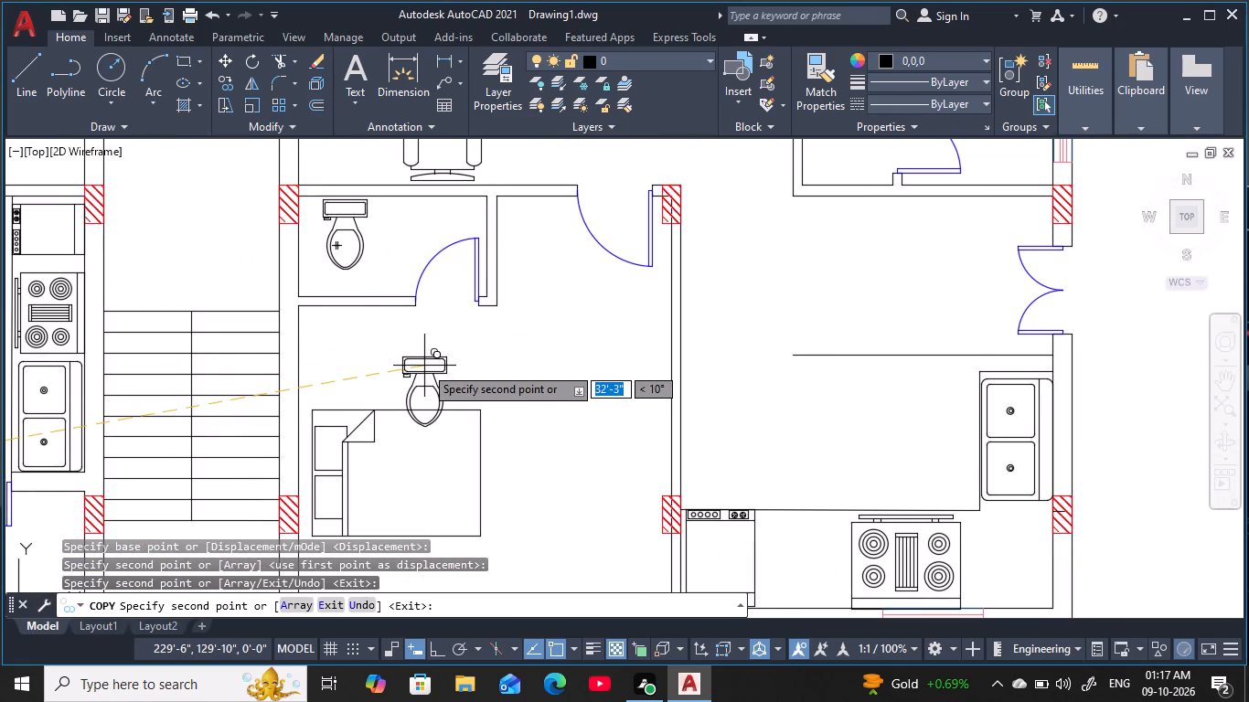
pyautogui.scroll(-2, 491, 370)
pyautogui.moveTo(486, 370); pyautogui.dragTo(534, 375, button='middle')
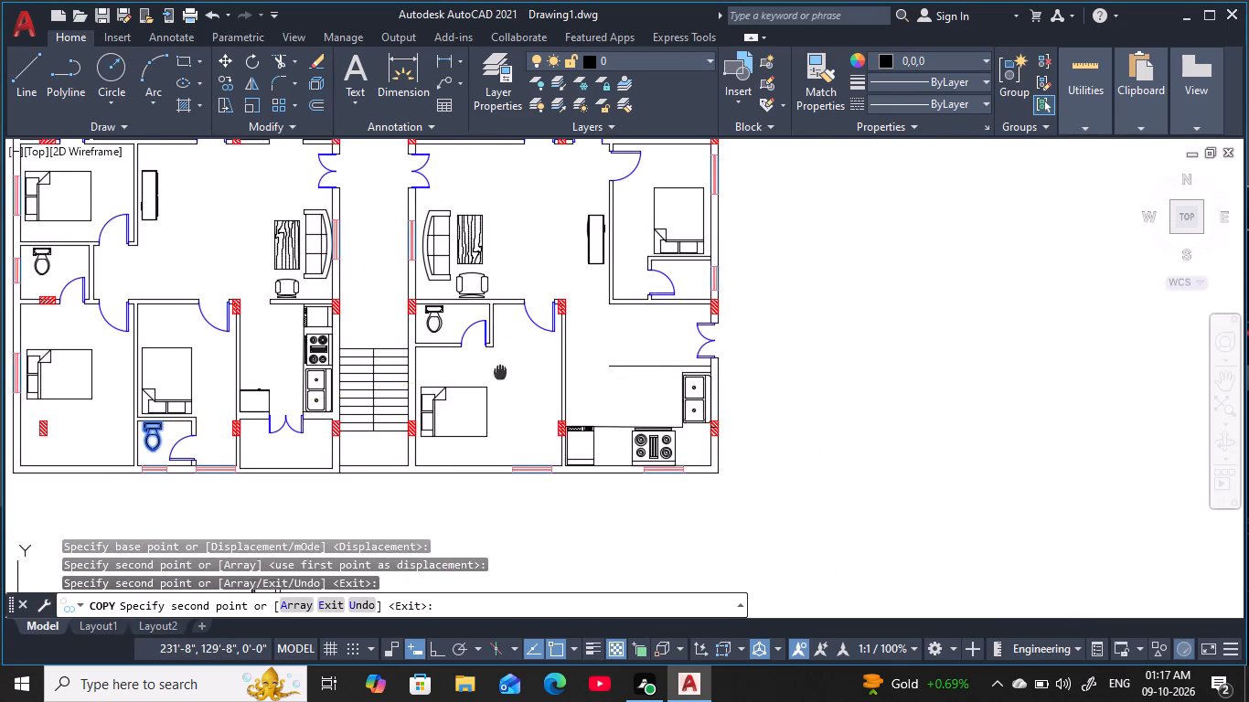
pyautogui.moveTo(534, 375); pyautogui.dragTo(857, 440, button='middle')
pyautogui.moveTo(343, 263); pyautogui.dragTo(359, 333, button='middle')
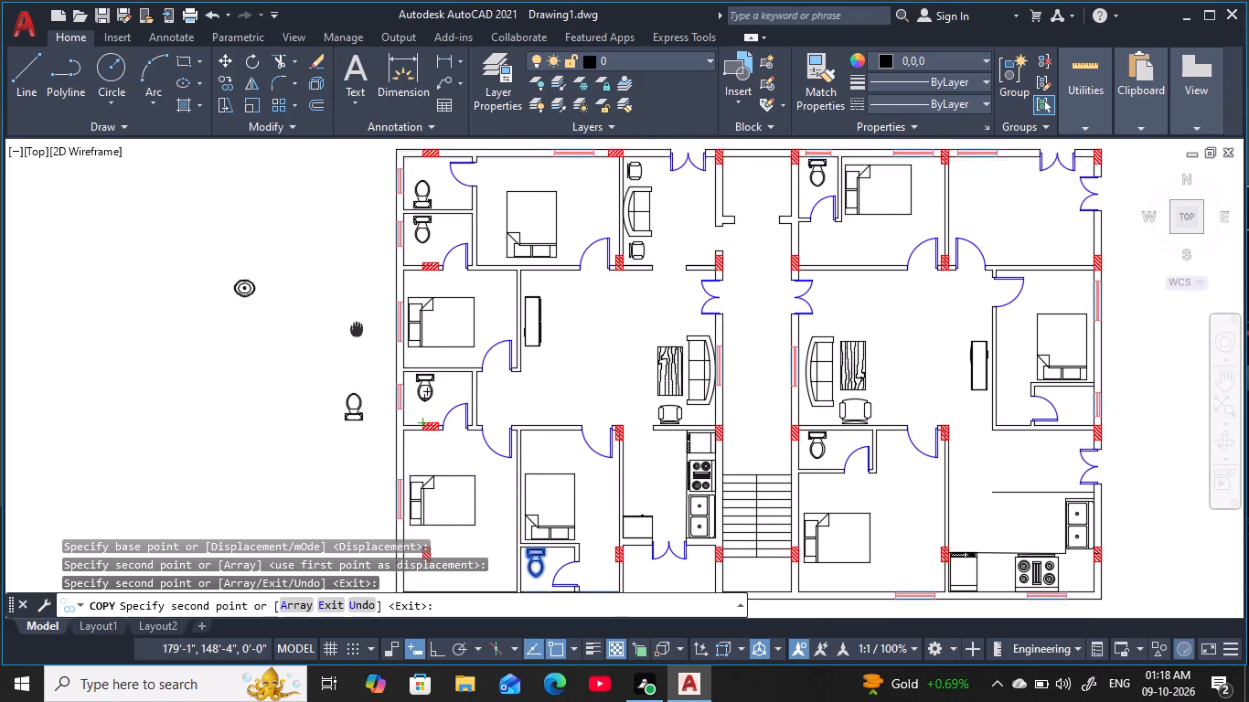
pyautogui.moveTo(359, 333); pyautogui.dragTo(376, 378, button='middle')
pyautogui.press('Escape')
pyautogui.press('Escape')
pyautogui.press('Escape')
pyautogui.press('Escape')
pyautogui.press('Escape')
# Copy the northwest bathroom's toilet into the bathroom on the east exterior wall, with its tank just inside the south wall.
pyautogui.click(453, 263)
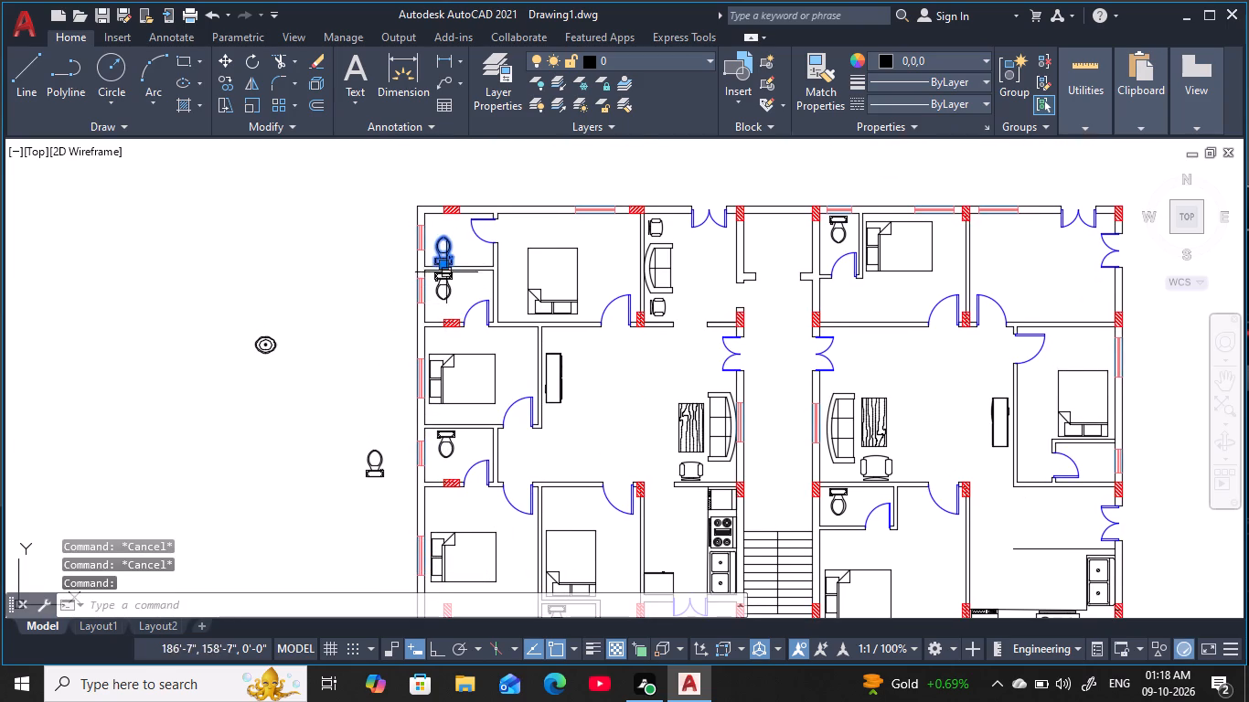
pyautogui.press('c')
pyautogui.press('o')
pyautogui.press('space')
pyautogui.scroll(1, 443, 272)
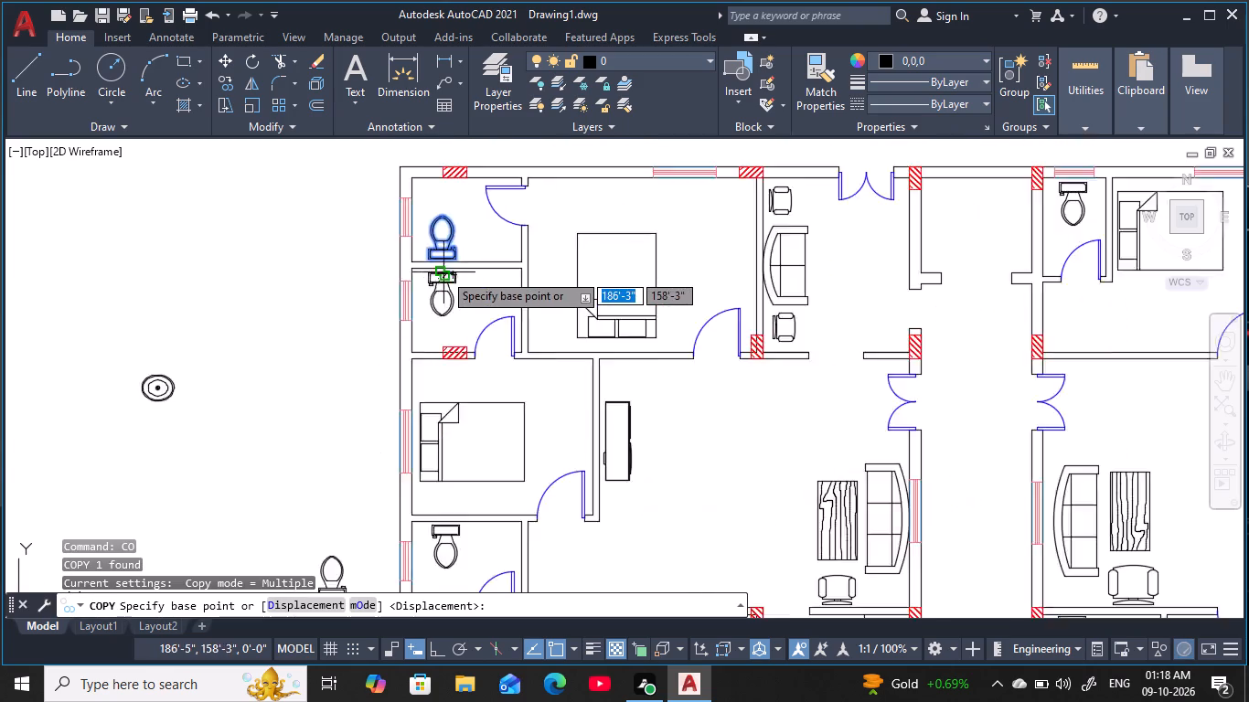
pyautogui.scroll(2, 443, 272)
pyautogui.click(430, 220)
pyautogui.scroll(-3, 454, 302)
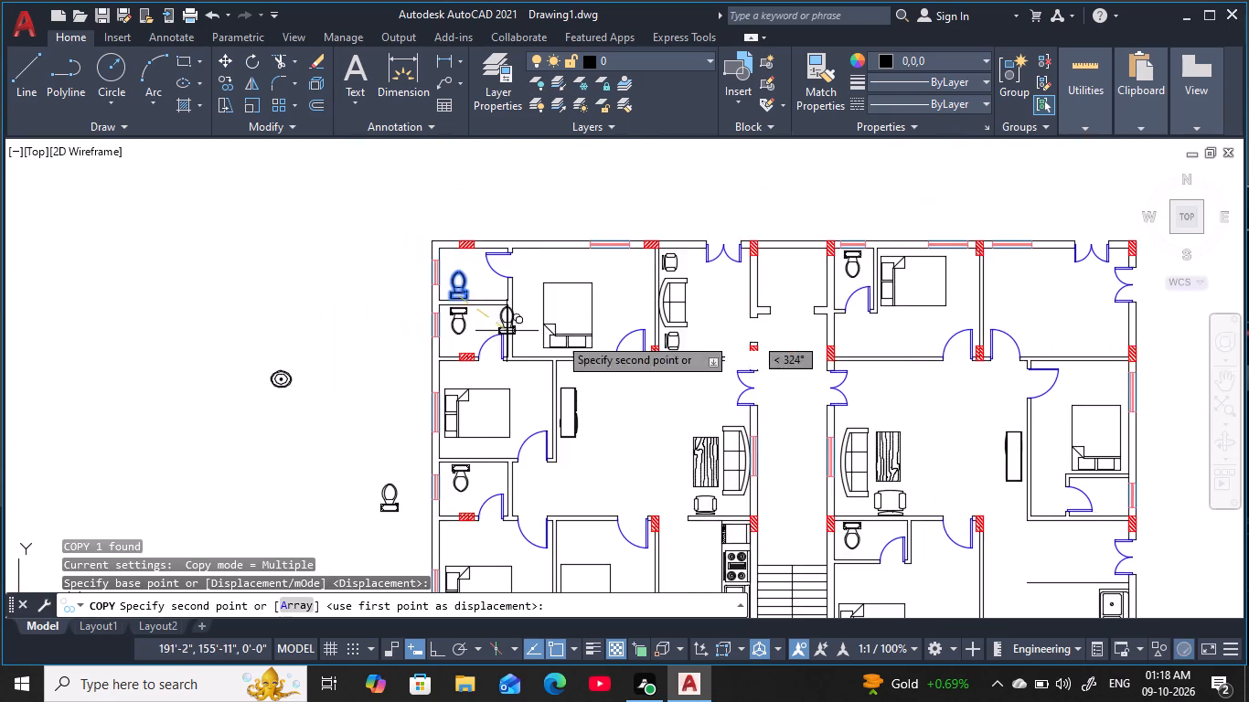
pyautogui.moveTo(566, 336); pyautogui.dragTo(180, 290, button='middle')
pyautogui.moveTo(635, 399); pyautogui.dragTo(498, 245, button='middle')
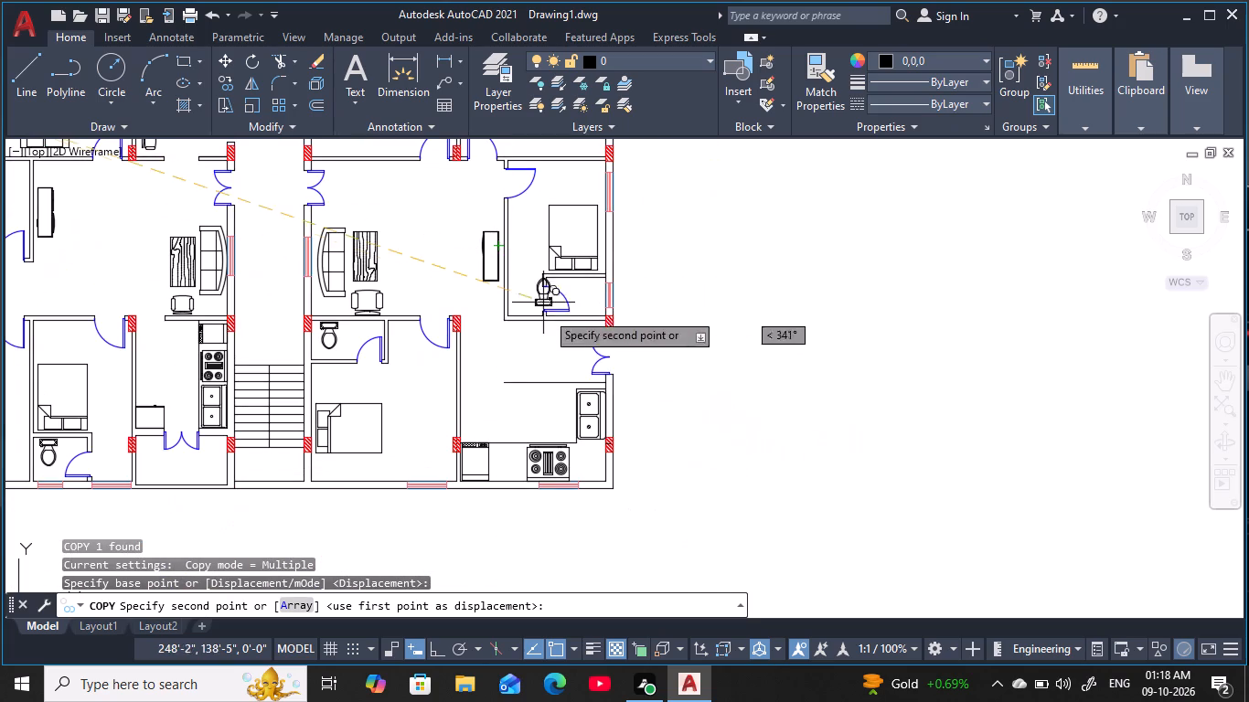
pyautogui.moveTo(547, 313); pyautogui.dragTo(558, 395, button='middle')
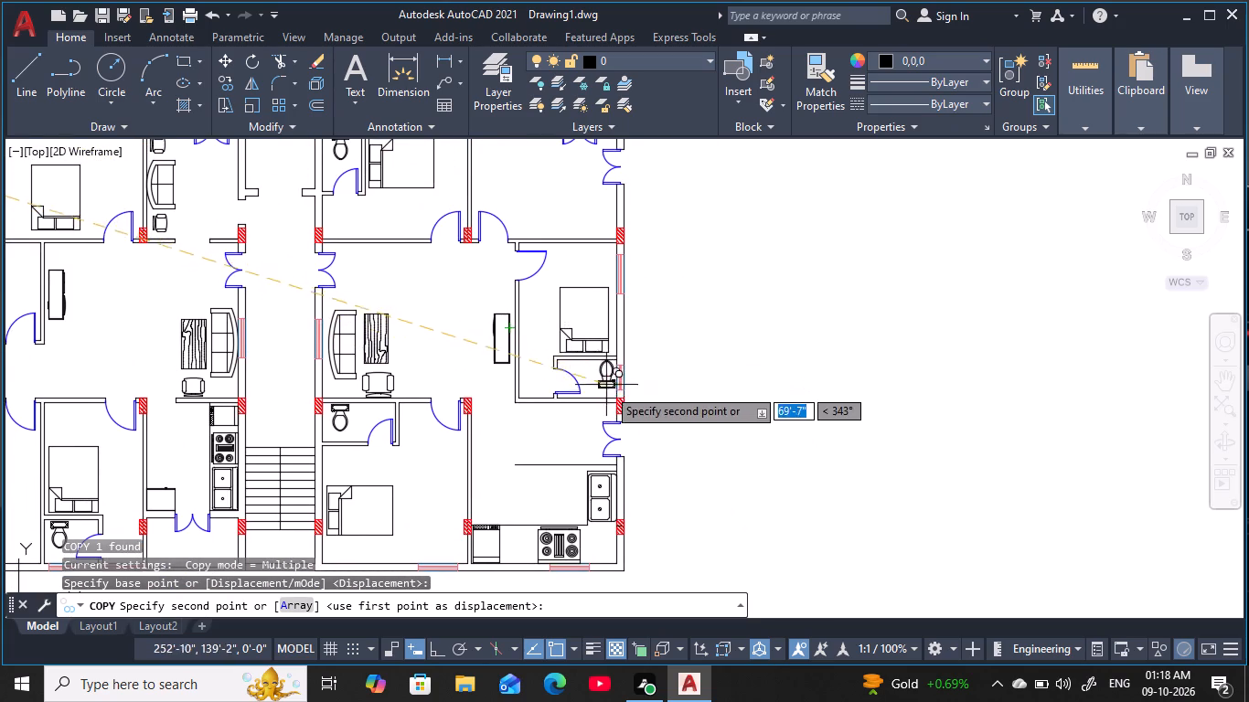
pyautogui.scroll(4, 611, 392)
pyautogui.middleClick(596, 378)
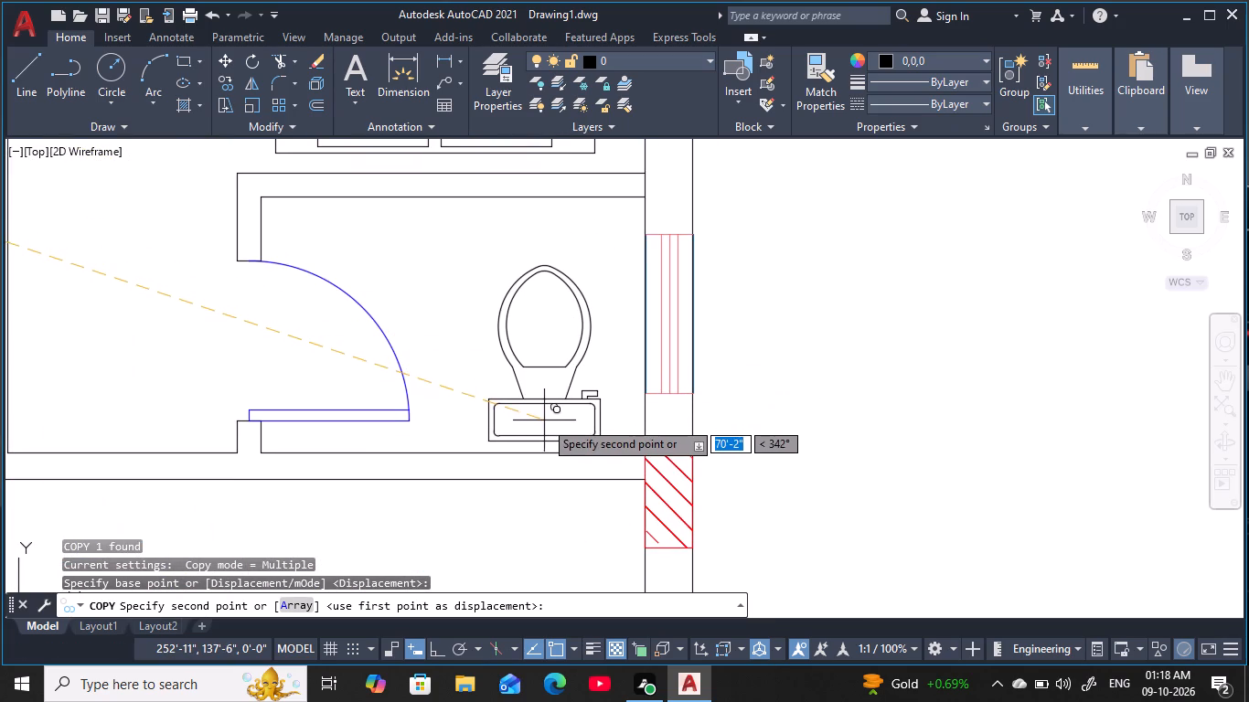
pyautogui.click(529, 423)
pyautogui.scroll(-1, 537, 413)
pyautogui.moveTo(541, 408); pyautogui.dragTo(577, 373, button='middle')
pyautogui.scroll(-1, 578, 373)
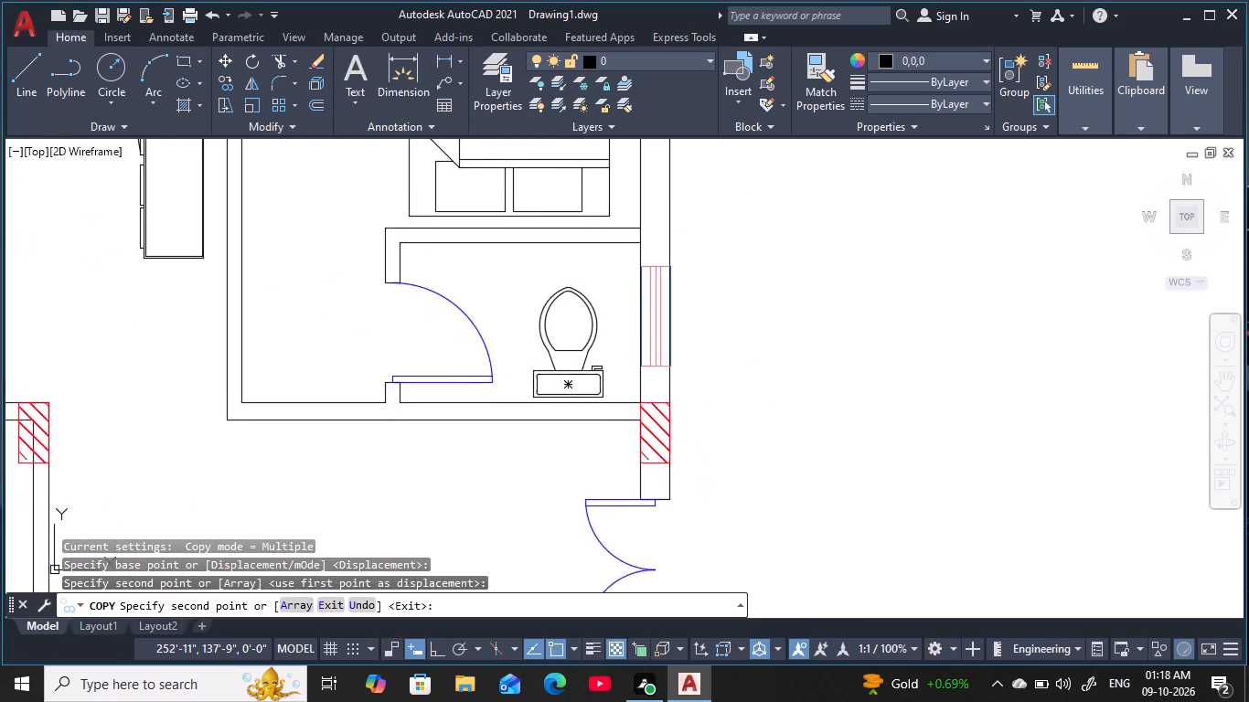
pyautogui.scroll(-2, 580, 373)
pyautogui.press('Escape')
pyautogui.press('Escape')
pyautogui.scroll(-1, 558, 421)
pyautogui.moveTo(561, 421); pyautogui.dragTo(636, 410, button='middle')
pyautogui.press('Escape')
pyautogui.press('Escape')
pyautogui.press('Escape')
pyautogui.press('Escape')
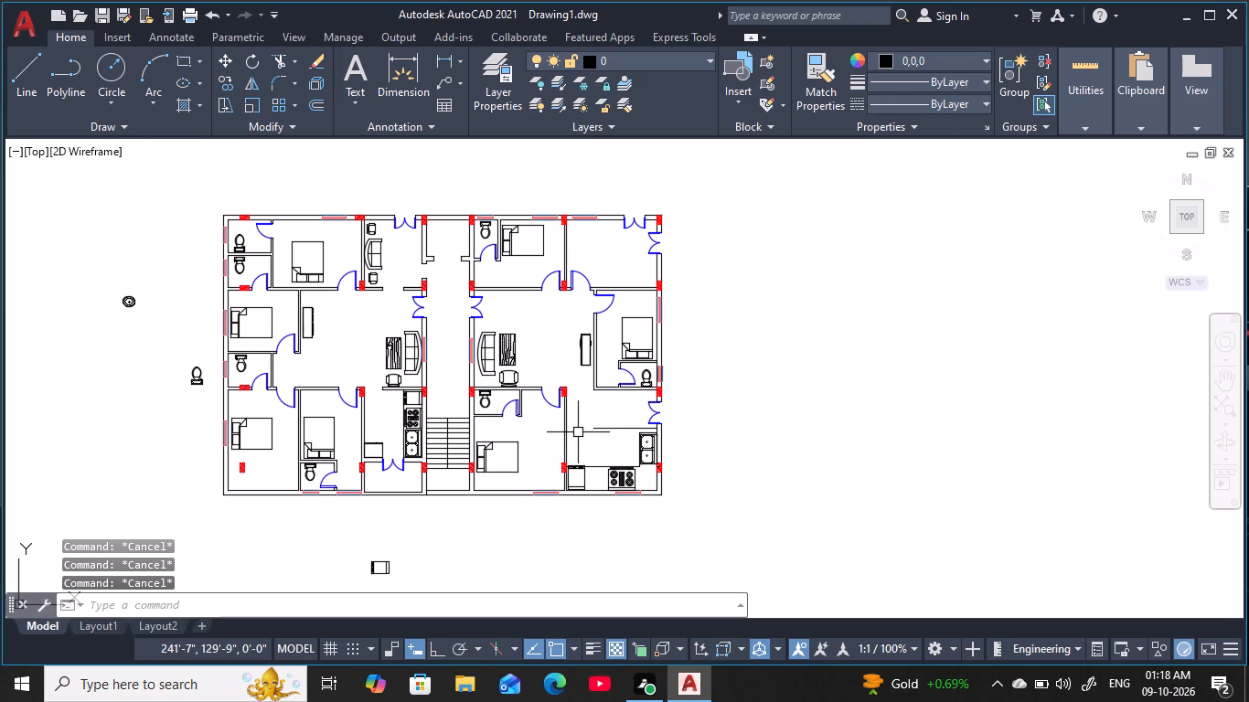
pyautogui.press('Escape')
pyautogui.press('Escape')
# Check the toilet and furniture layout across the whole floor plan and in the rooms along its south side.
pyautogui.moveTo(599, 432); pyautogui.dragTo(643, 403, button='middle')
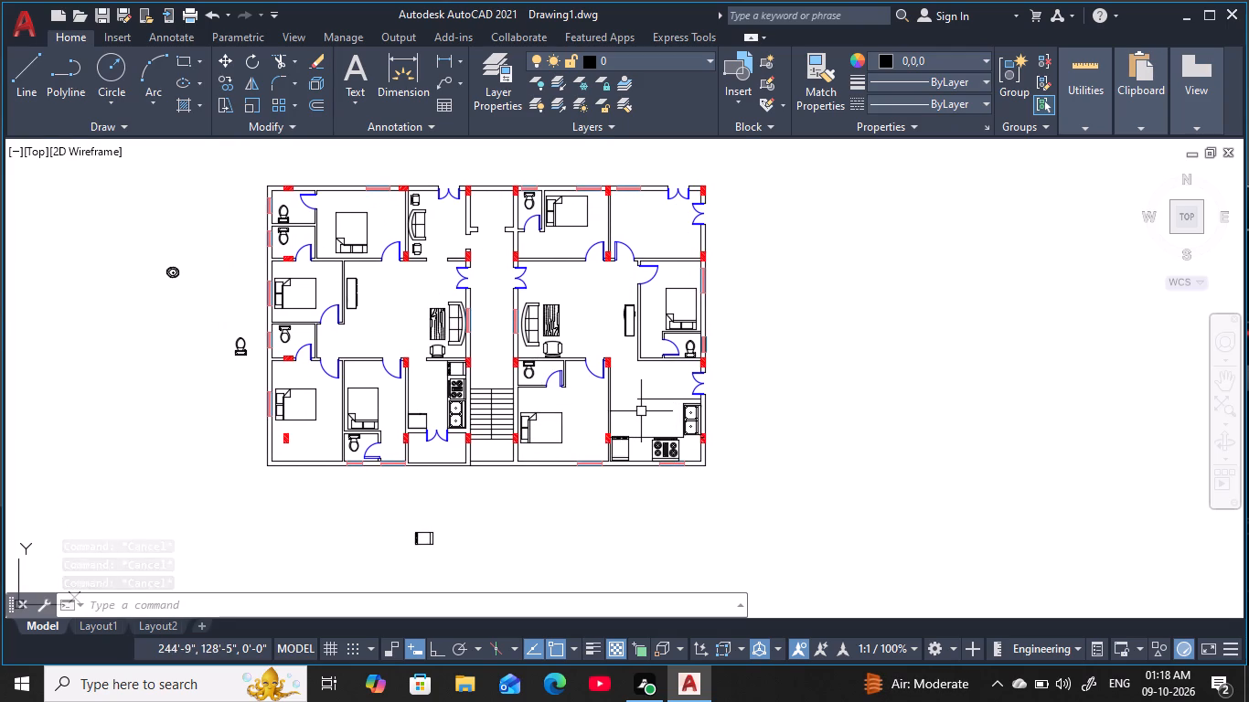
pyautogui.scroll(1, 641, 411)
pyautogui.moveTo(643, 412); pyautogui.dragTo(833, 435, button='middle')
pyautogui.scroll(-1, 798, 461)
pyautogui.moveTo(756, 463); pyautogui.dragTo(763, 453, button='middle')
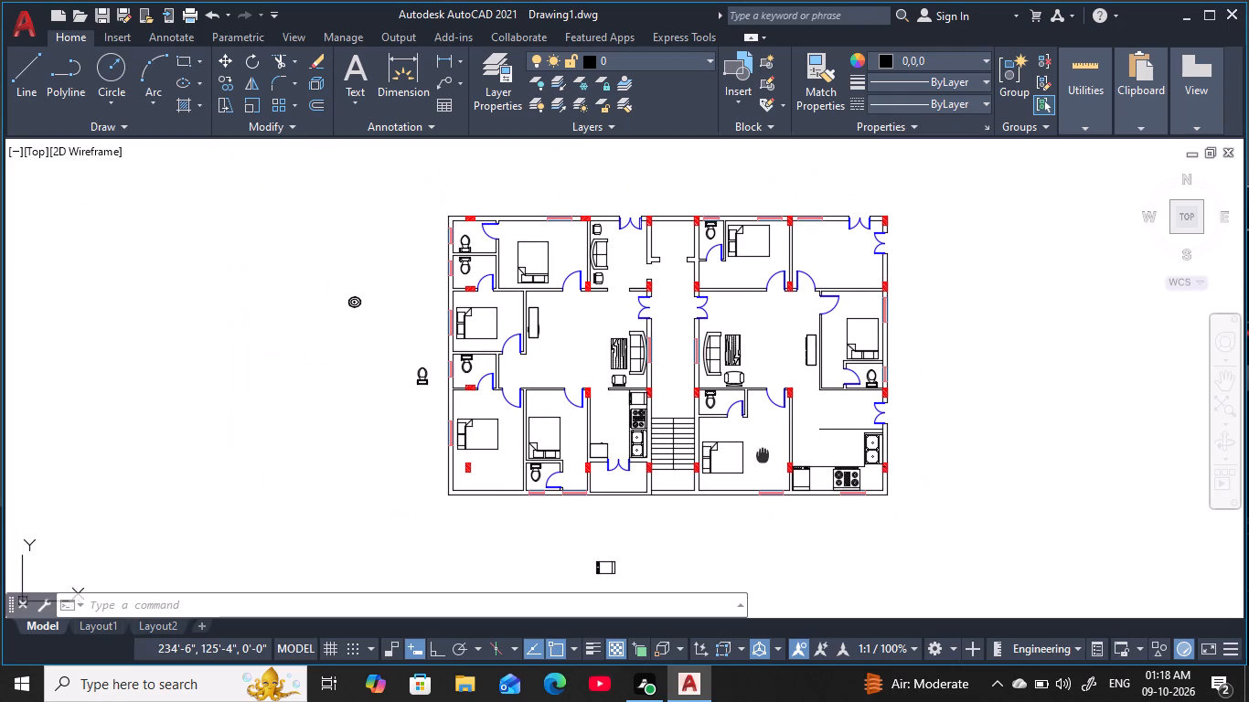
pyautogui.moveTo(763, 453); pyautogui.dragTo(813, 427, button='middle')
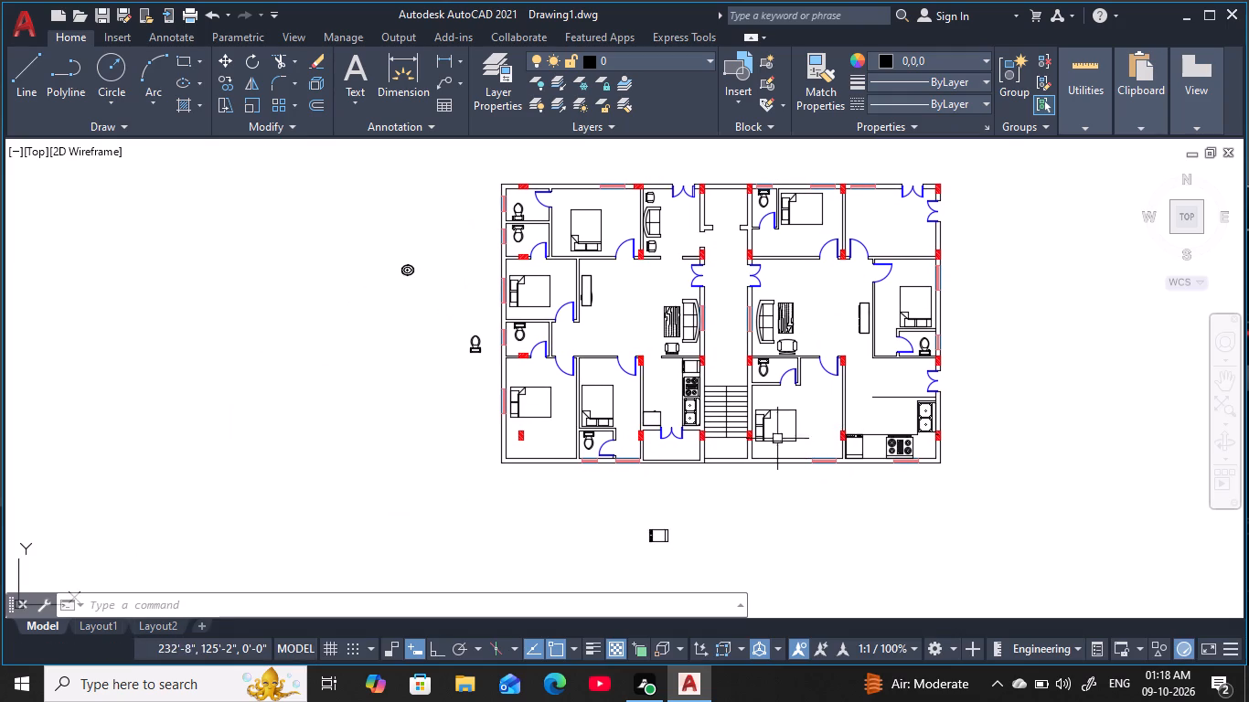
pyautogui.scroll(1, 619, 335)
pyautogui.moveTo(616, 334); pyautogui.dragTo(498, 324, button='middle')
pyautogui.press('Escape')
pyautogui.press('Escape')
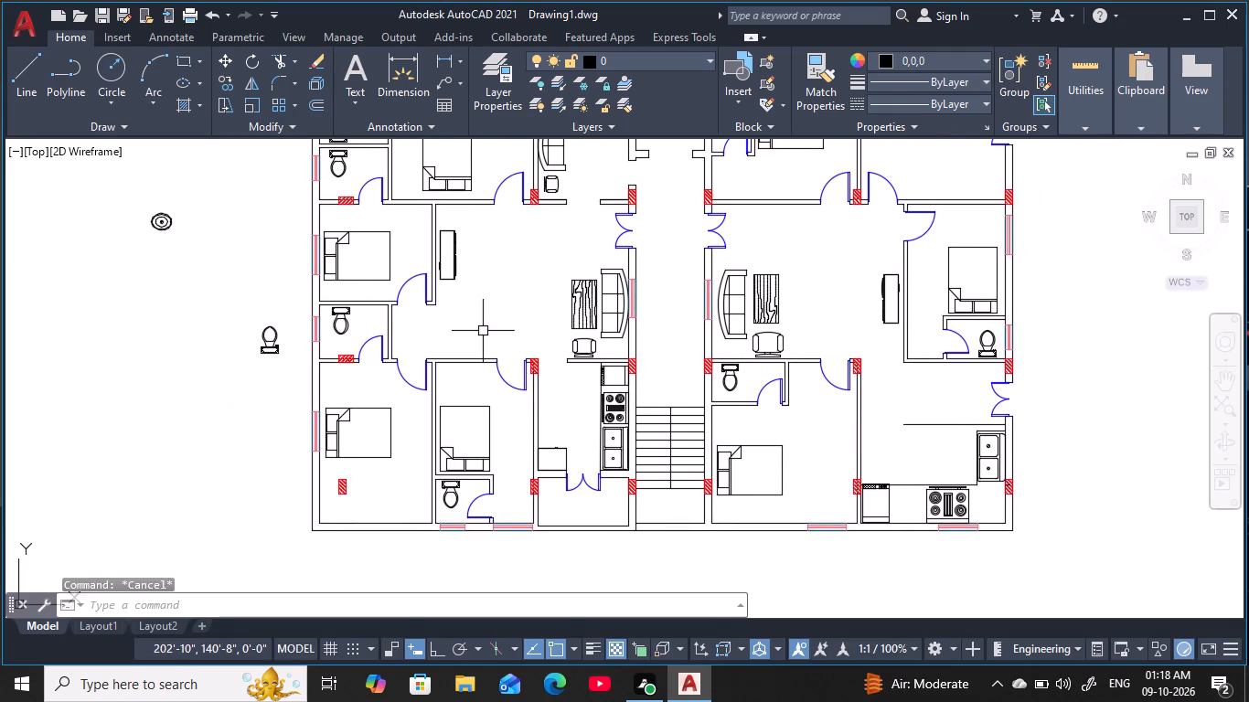
pyautogui.scroll(1, 482, 331)
pyautogui.press('Escape')
pyautogui.press('Escape')
pyautogui.press('Escape')
pyautogui.moveTo(536, 378); pyautogui.dragTo(445, 243, button='middle')
pyautogui.press('Escape')
pyautogui.press('Escape')
pyautogui.press('Escape')
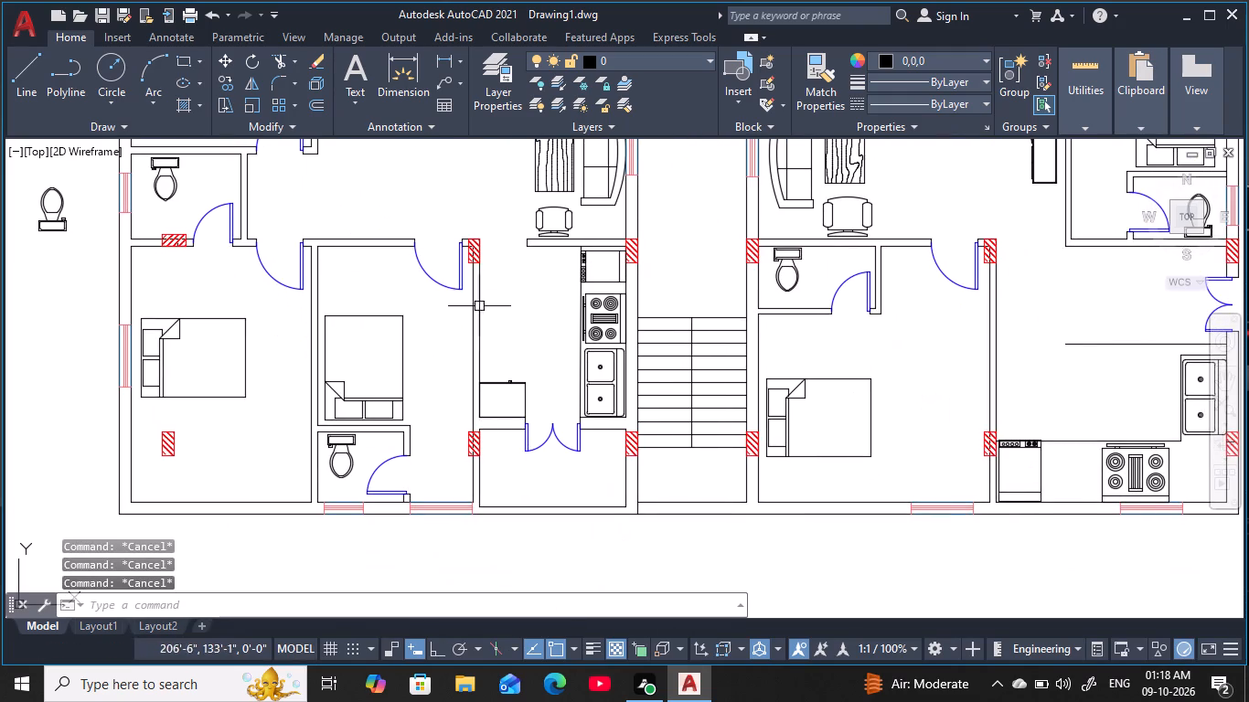
pyautogui.press('Escape')
pyautogui.press('Escape')
pyautogui.press('Escape')
pyautogui.press('Escape')
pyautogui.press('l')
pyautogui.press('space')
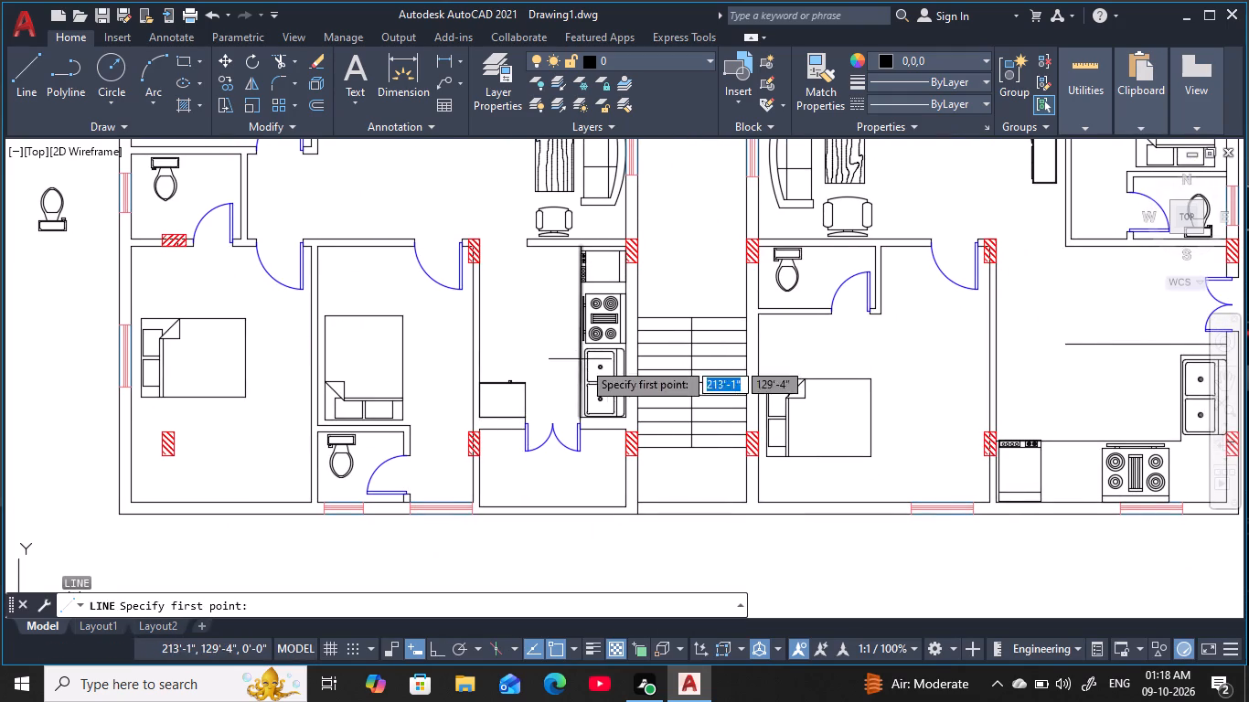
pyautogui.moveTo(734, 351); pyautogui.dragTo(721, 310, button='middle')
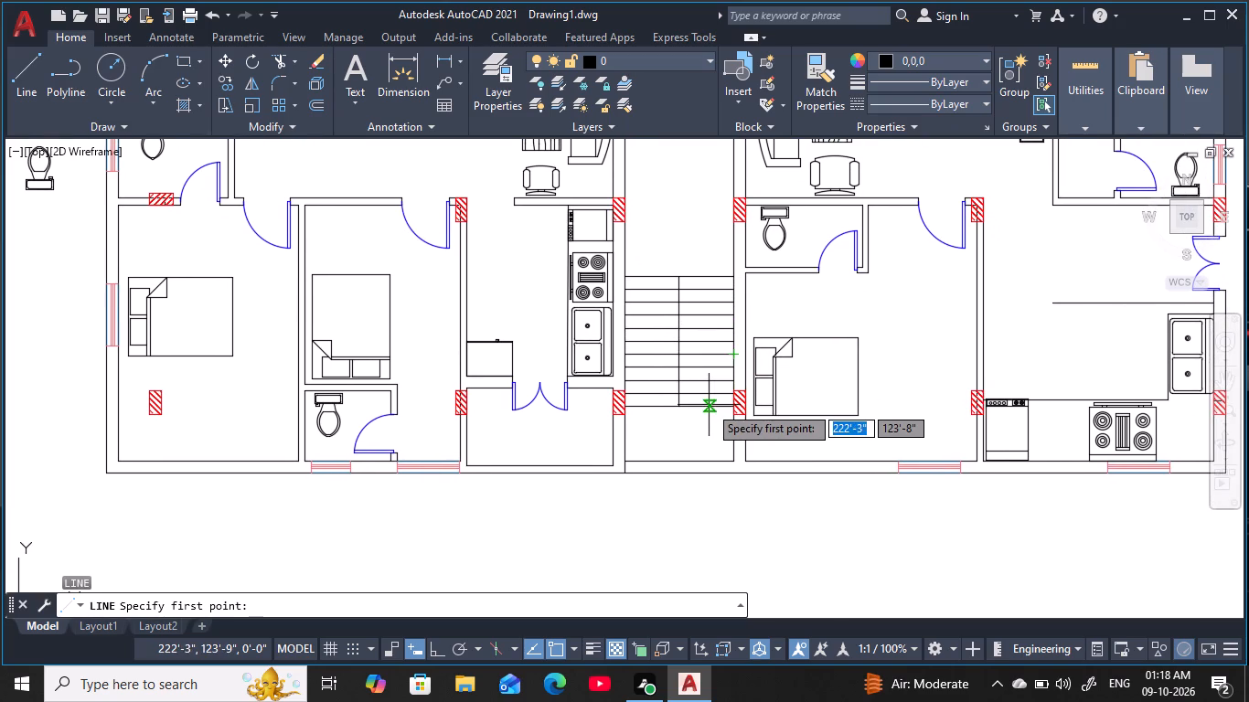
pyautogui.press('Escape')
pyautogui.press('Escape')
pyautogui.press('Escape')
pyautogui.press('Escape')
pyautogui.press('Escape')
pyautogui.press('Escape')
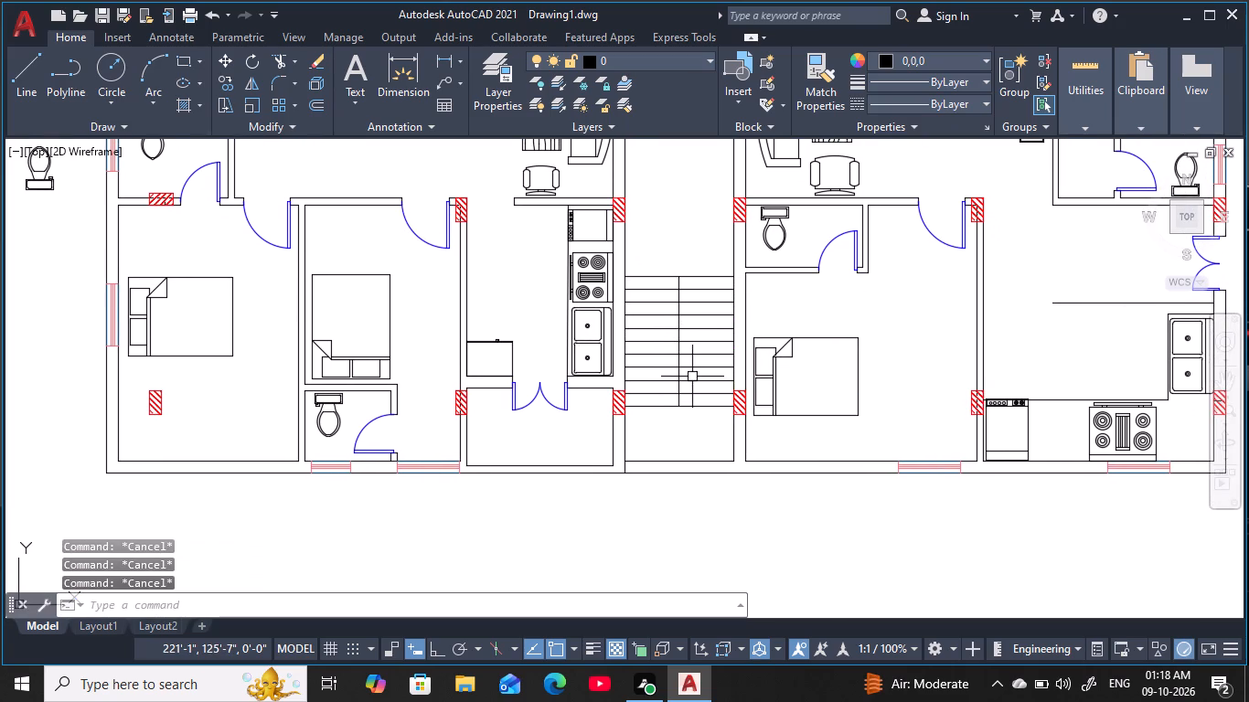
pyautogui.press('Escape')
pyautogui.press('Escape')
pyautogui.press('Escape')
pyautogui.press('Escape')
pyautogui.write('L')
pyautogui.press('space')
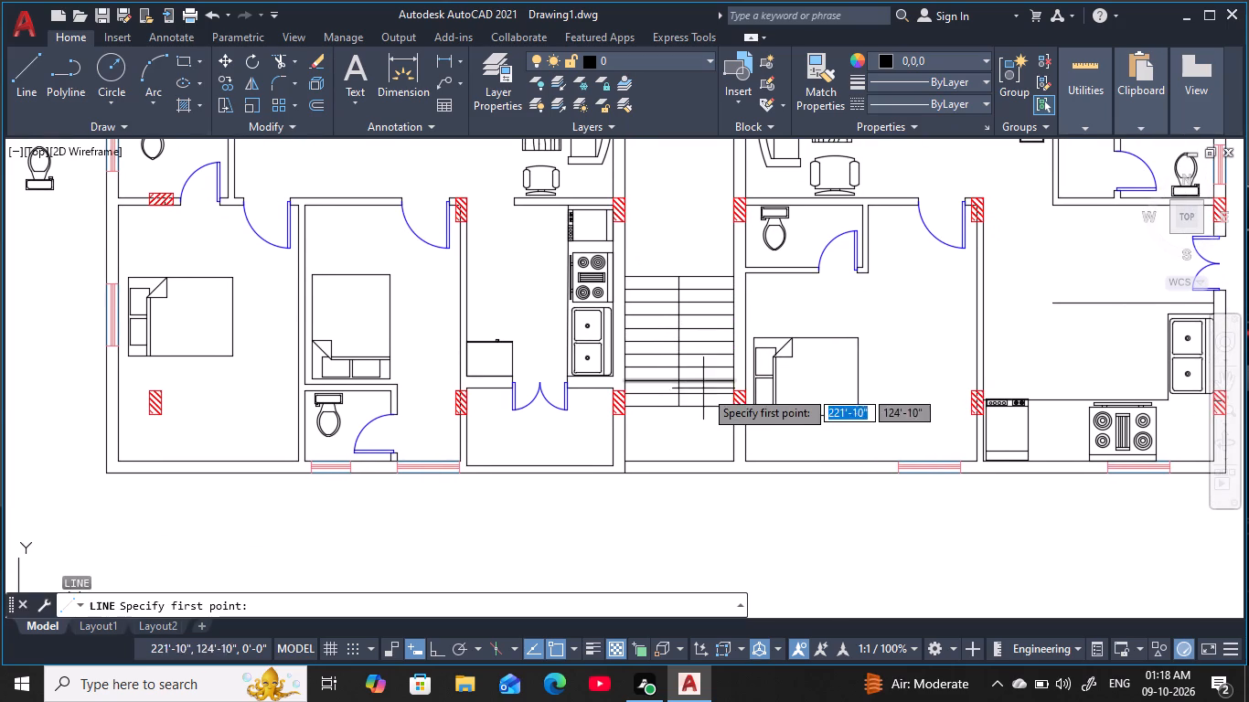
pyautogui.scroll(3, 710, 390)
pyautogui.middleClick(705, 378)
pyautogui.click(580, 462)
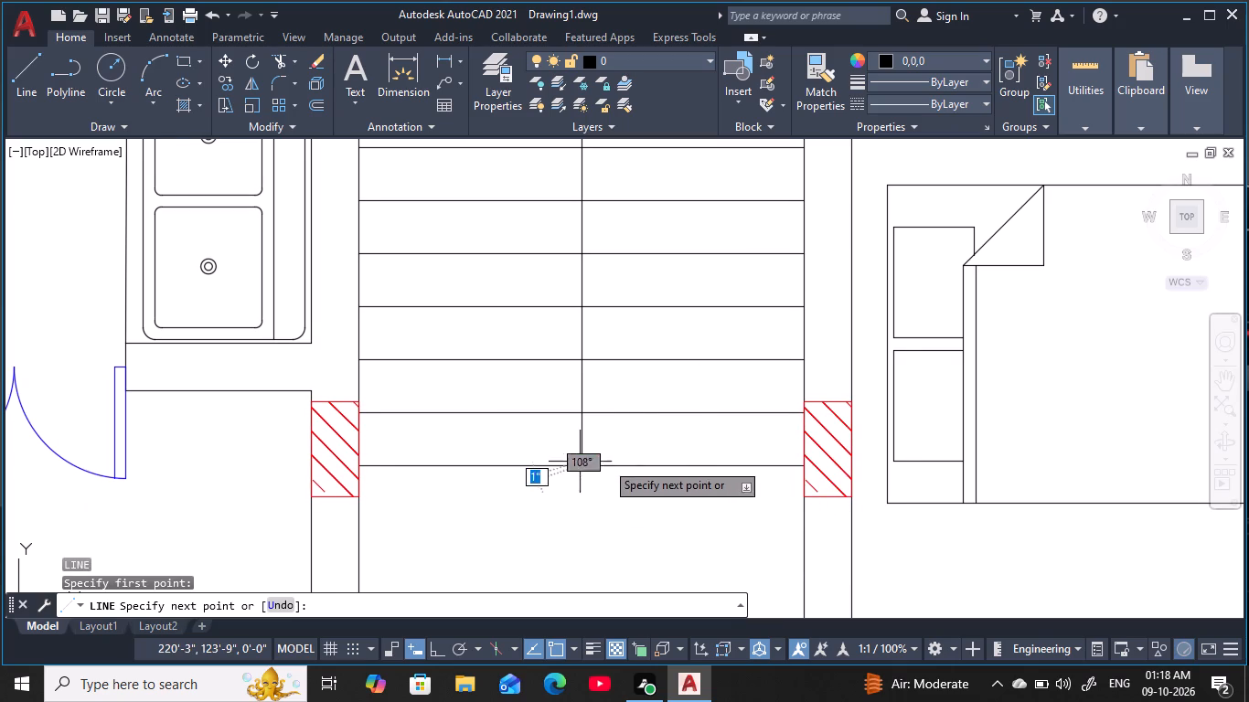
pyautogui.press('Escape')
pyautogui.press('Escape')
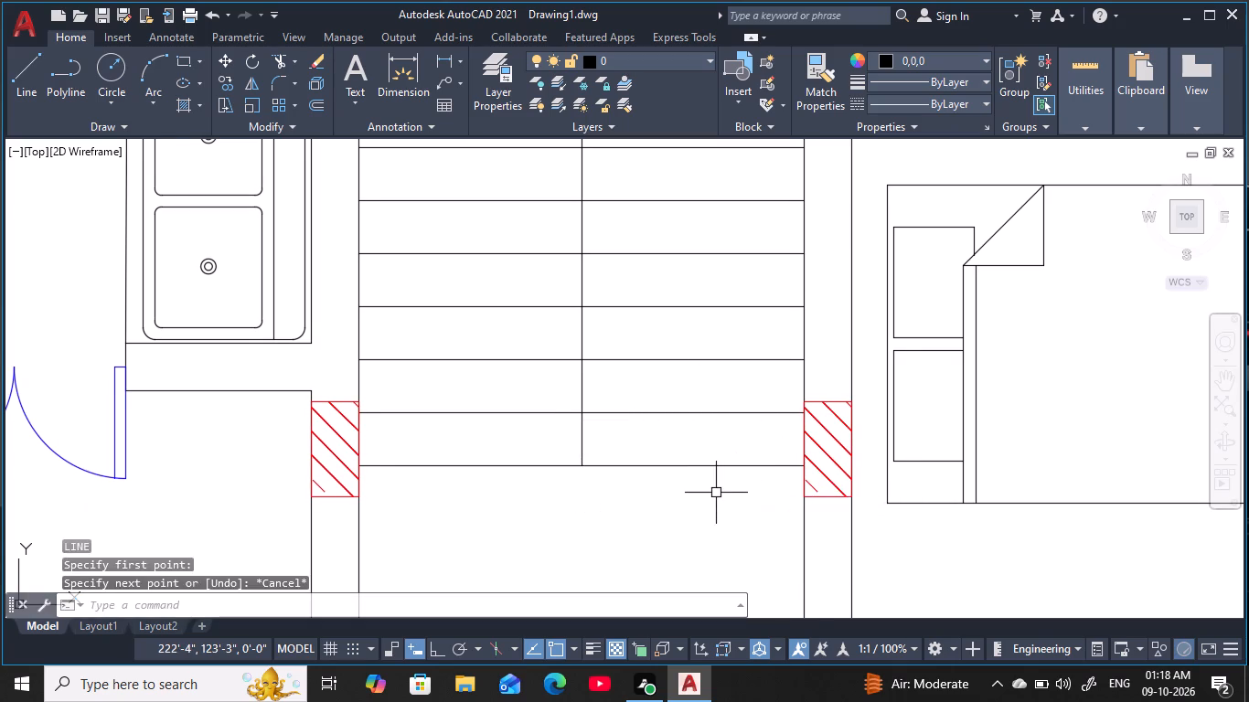
# Trace a line from the midpoint of the staircase's southern tread edge to the east wall and down to the landing's southeast corner.
pyautogui.moveTo(714, 493); pyautogui.dragTo(713, 431, button='middle')
pyautogui.press('Escape')
pyautogui.press('Escape')
pyautogui.press('Escape')
pyautogui.press('l')
pyautogui.press('space')
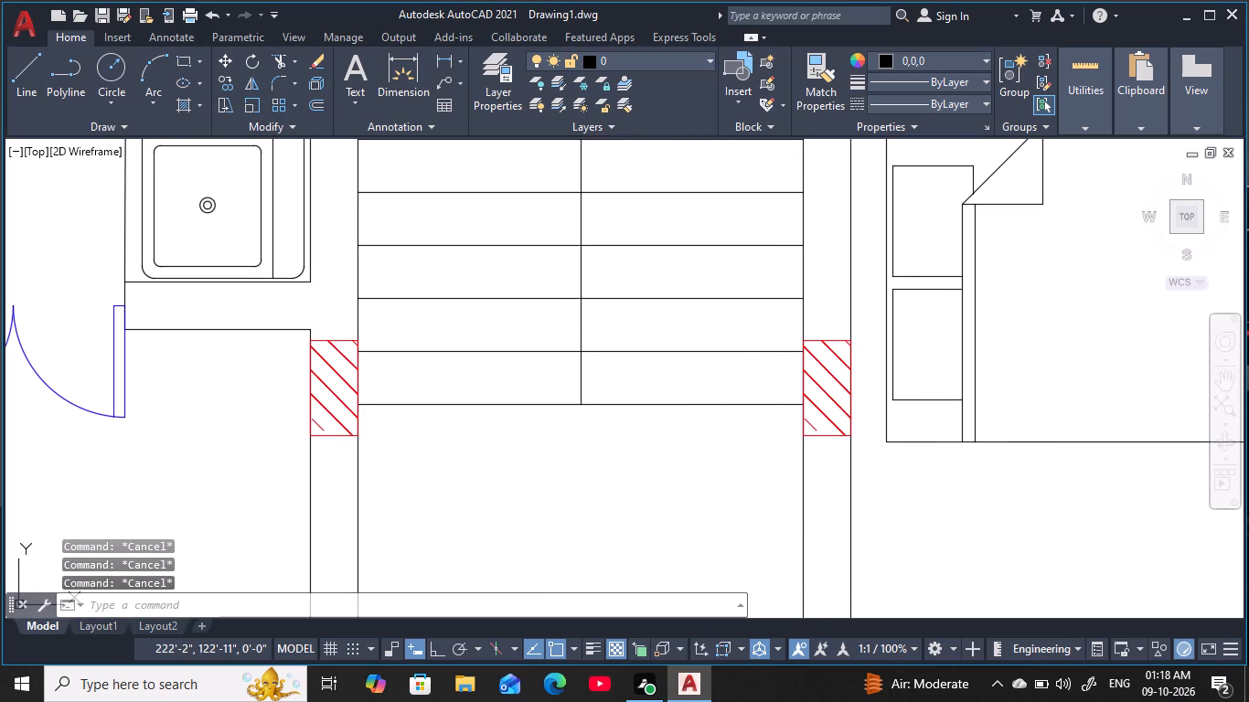
pyautogui.click(586, 406)
pyautogui.click(802, 403)
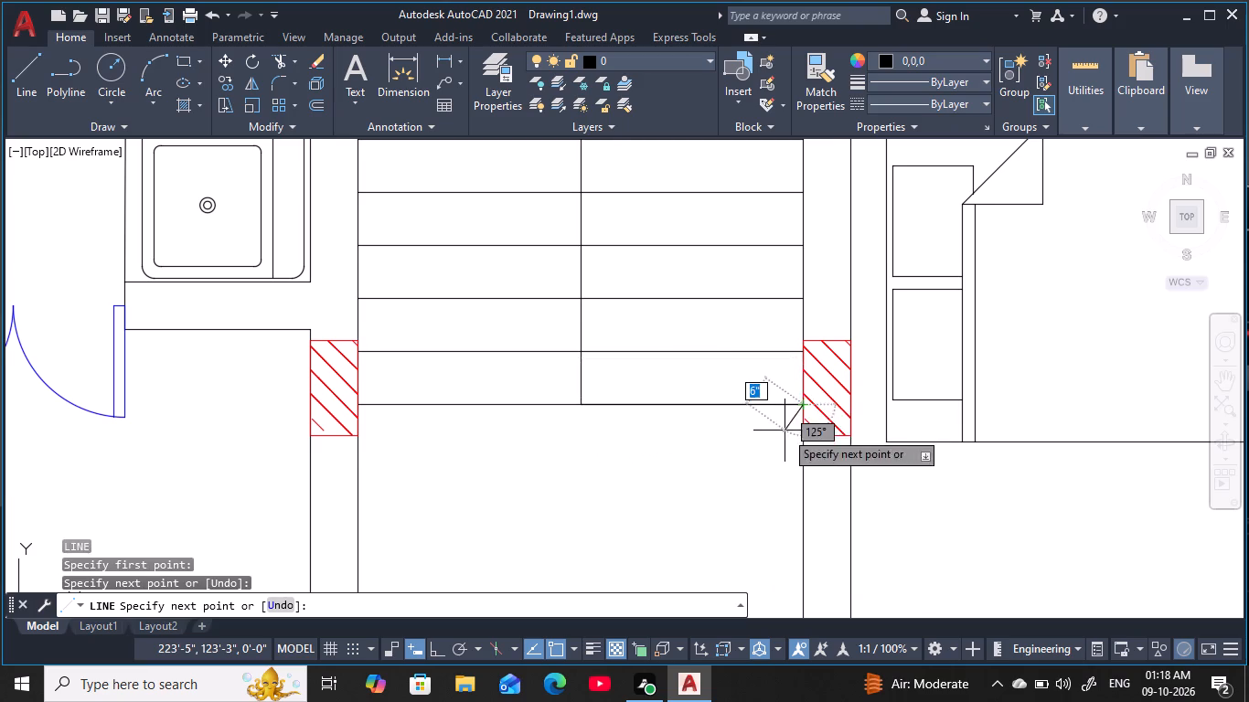
pyautogui.moveTo(785, 430); pyautogui.dragTo(809, 252, button='middle')
pyautogui.scroll(1, 809, 252)
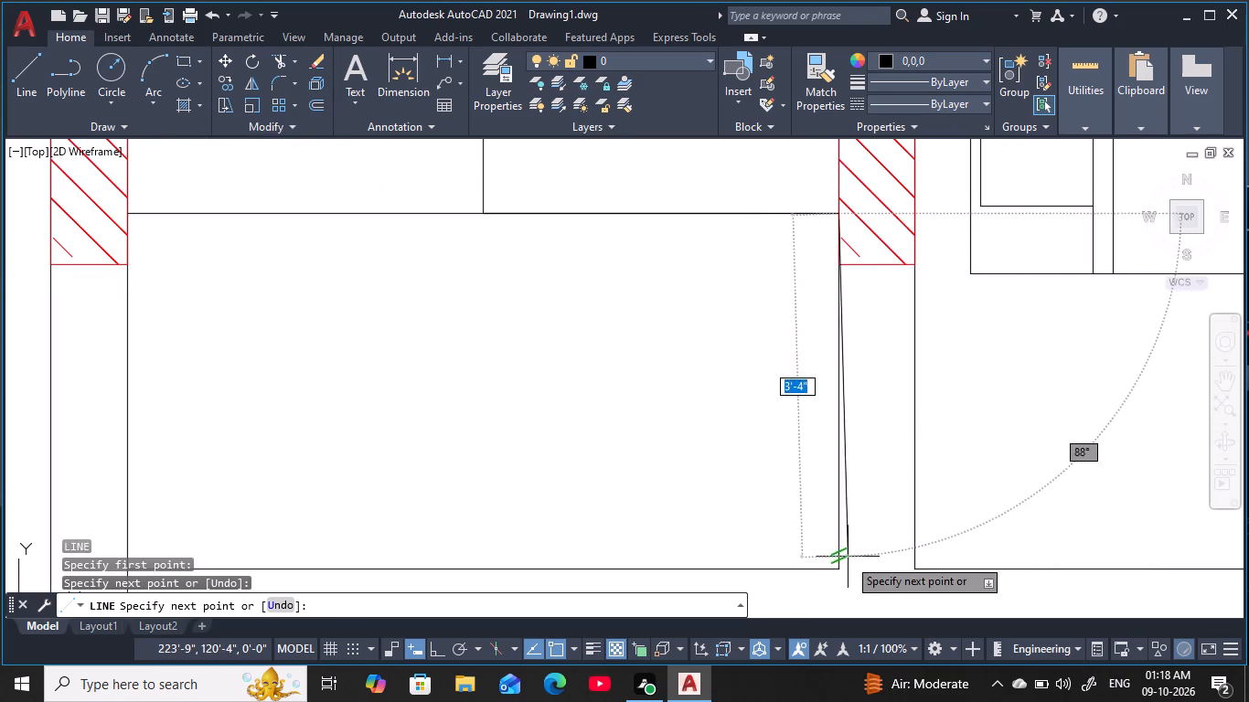
pyautogui.click(842, 568)
pyautogui.press('Escape')
pyautogui.press('Escape')
pyautogui.press('Escape')
pyautogui.press('Escape')
pyautogui.press('Escape')
pyautogui.press('Escape')
pyautogui.press('Escape')
pyautogui.press('Escape')
pyautogui.press('Escape')
pyautogui.press('Escape')
pyautogui.press('Escape')
pyautogui.press('Escape')
pyautogui.press('Escape')
pyautogui.press('Escape')
pyautogui.press('Escape')
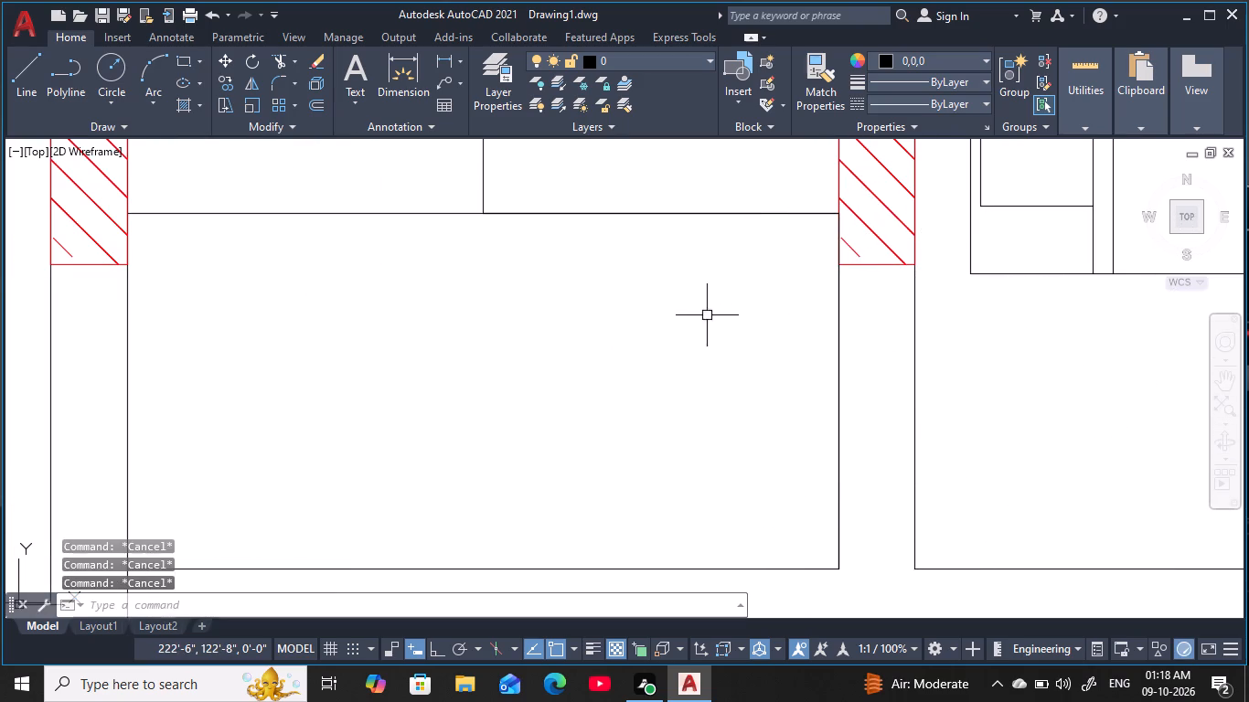
# Trace the west half of the staircase's southern tread edge from the centre line to the west wall.
pyautogui.press('space')
pyautogui.click(486, 218)
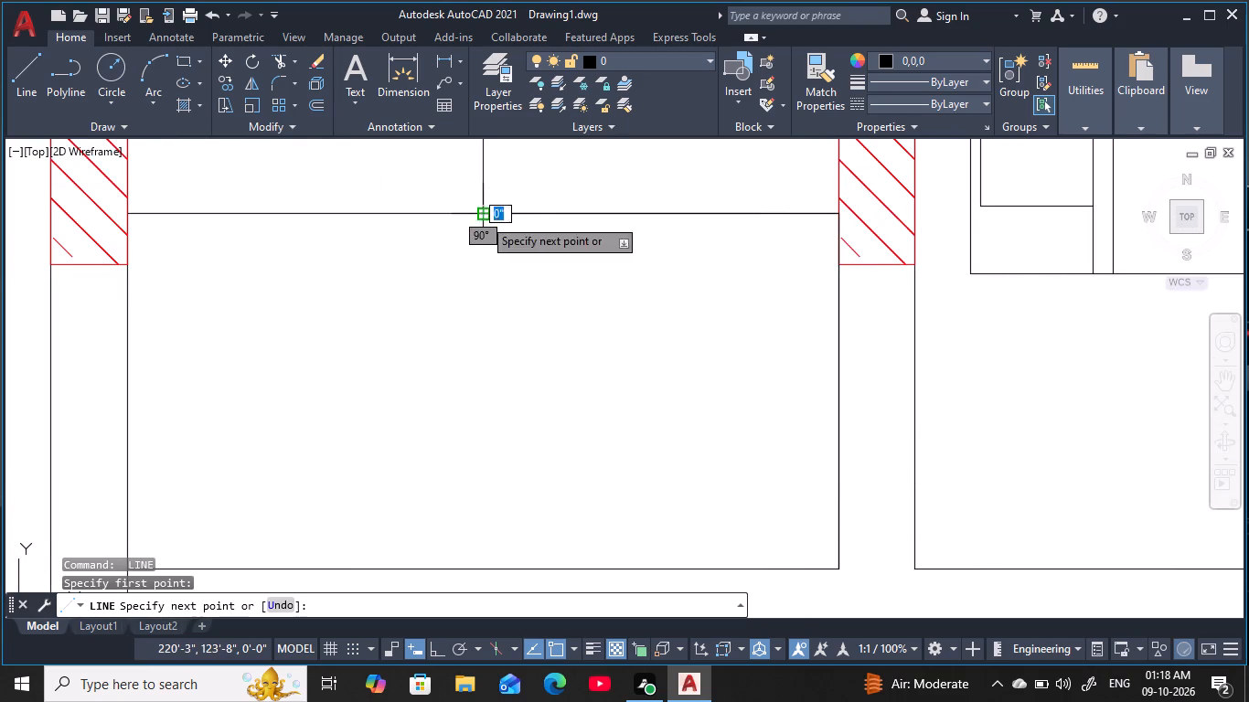
pyautogui.click(129, 212)
pyautogui.press('Escape')
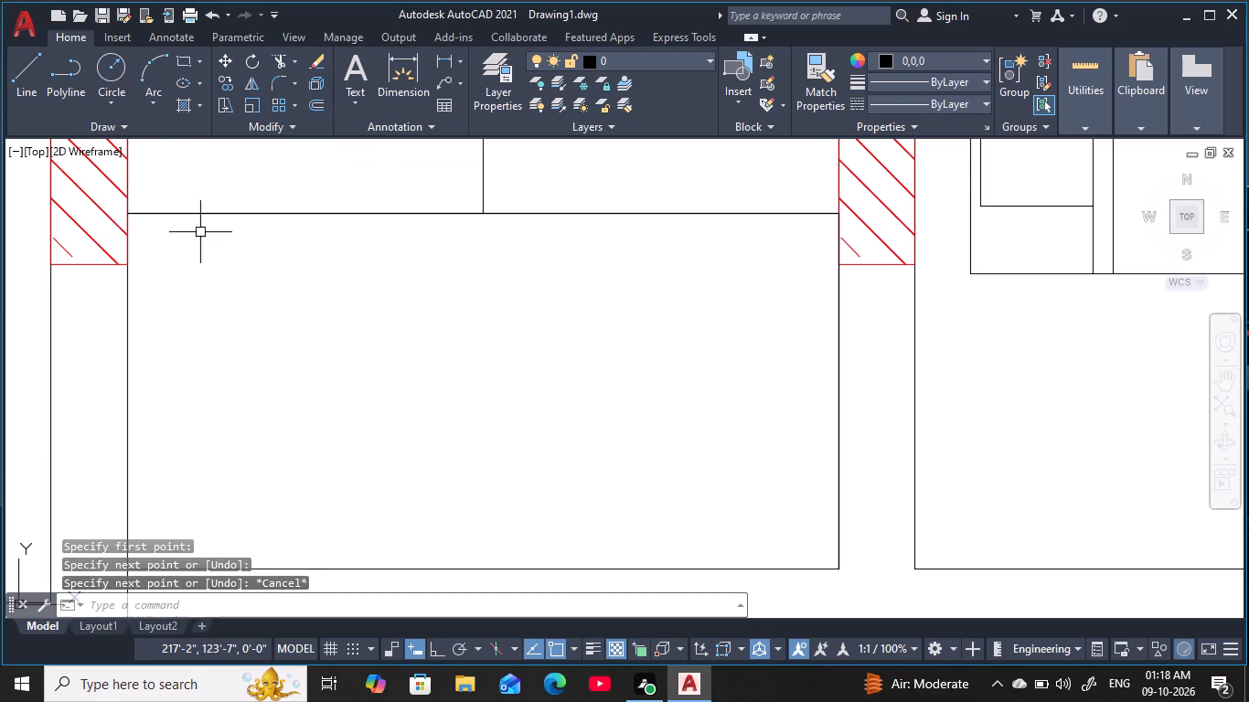
pyautogui.press('Escape')
# Draw a vertical line through the middle of the staircase's east flight, from its southern edge to its northern edge.
pyautogui.scroll(-3, 259, 239)
pyautogui.moveTo(267, 246); pyautogui.dragTo(308, 352, button='middle')
pyautogui.press('Escape')
pyautogui.press('Escape')
pyautogui.press('Escape')
pyautogui.moveTo(387, 249); pyautogui.dragTo(401, 313, button='middle')
pyautogui.press('Escape')
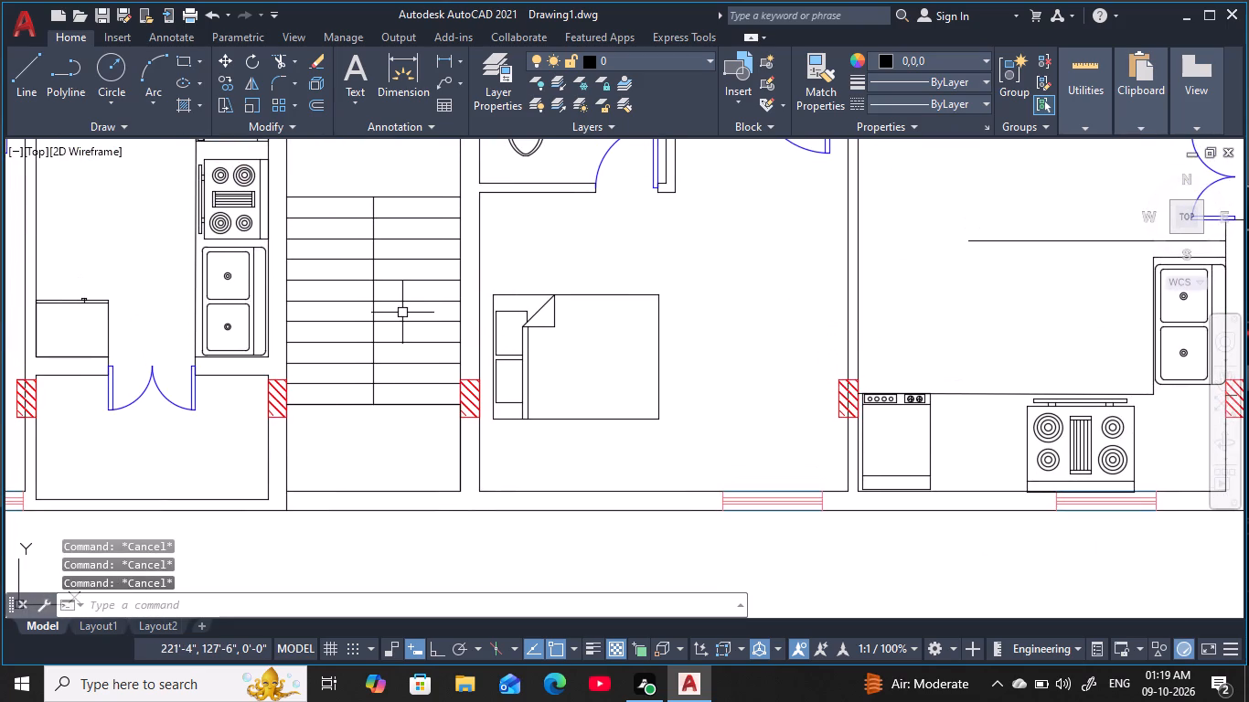
pyautogui.press('Escape')
pyautogui.press('l')
pyautogui.press('space')
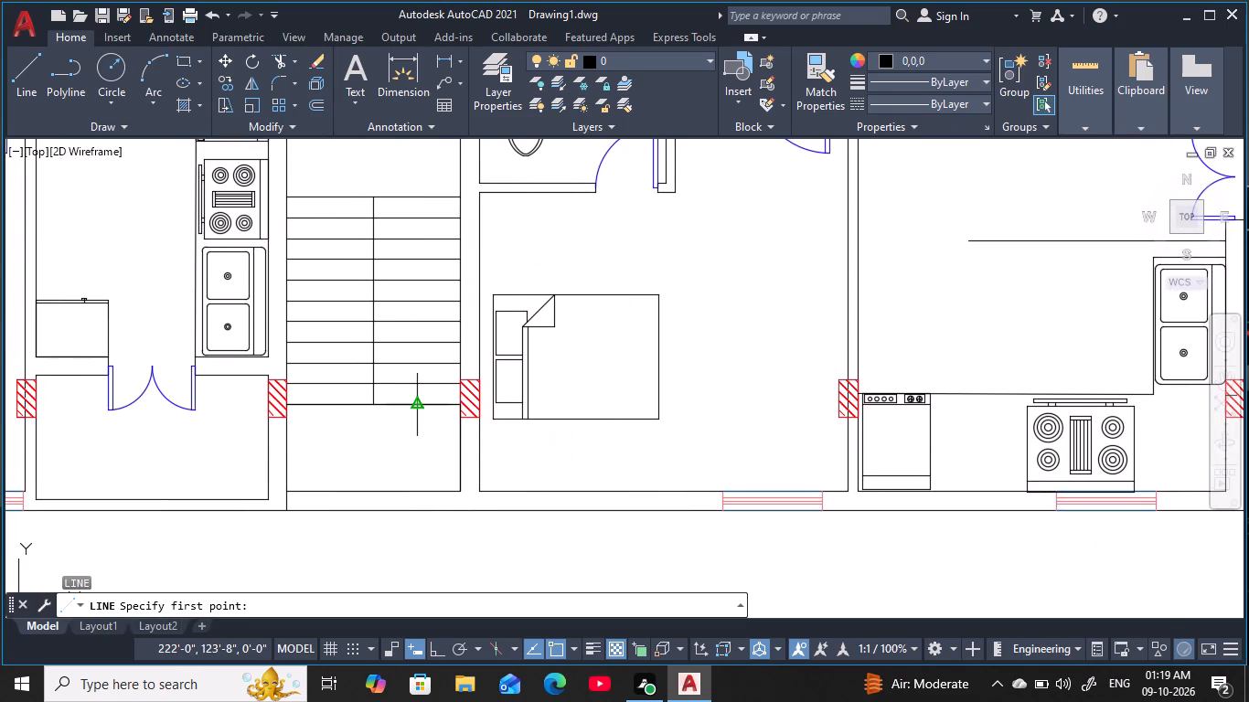
pyautogui.click(411, 406)
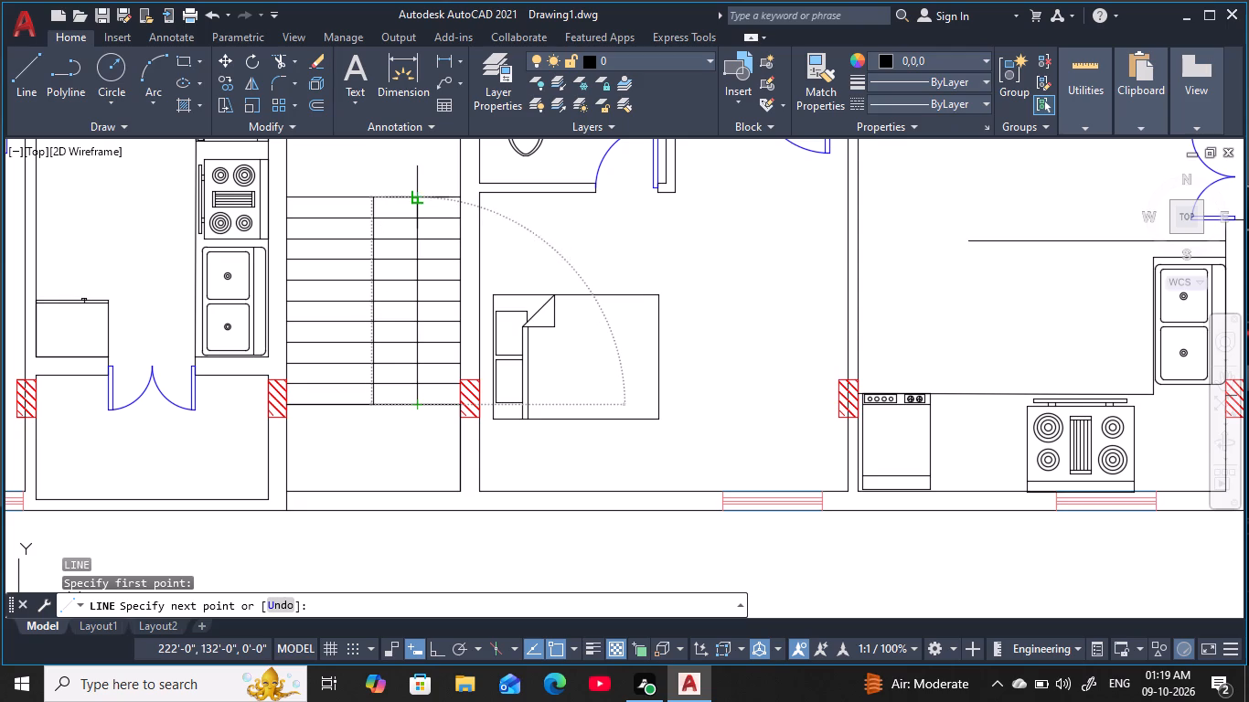
pyautogui.click(413, 200)
pyautogui.press('Escape')
pyautogui.press('Escape')
pyautogui.press('Escape')
pyautogui.press('Escape')
pyautogui.press('Escape')
pyautogui.press('Escape')
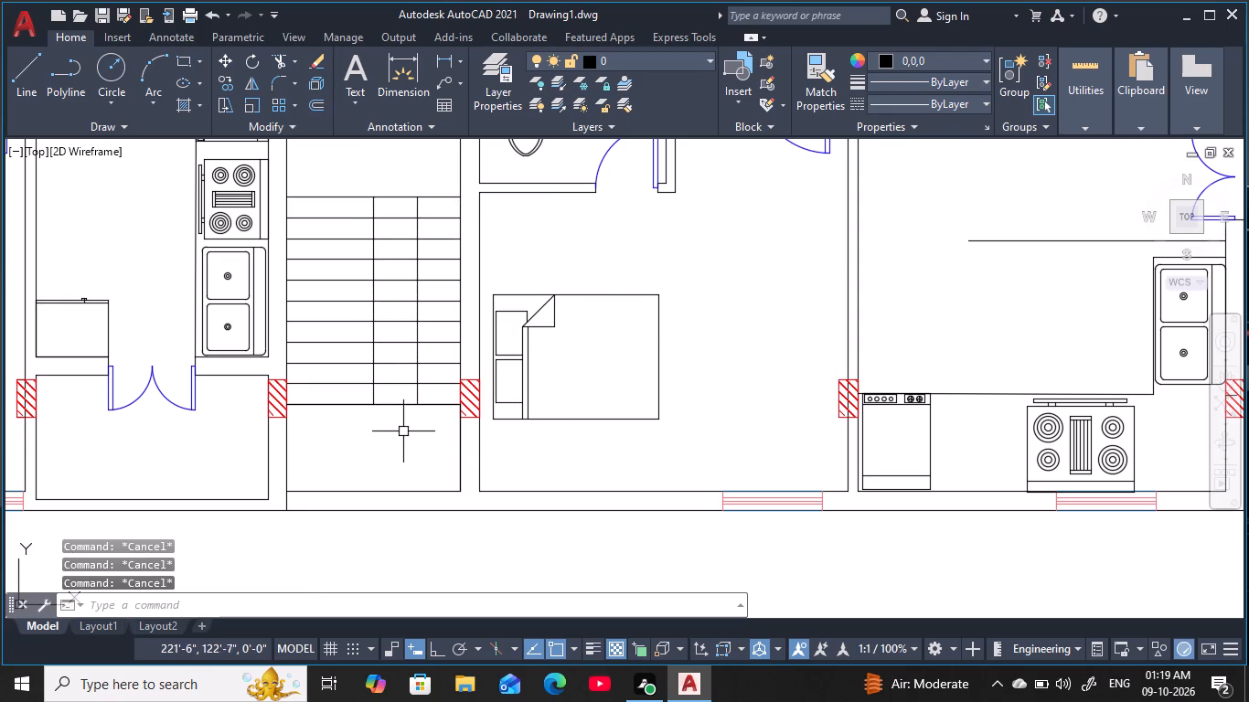
# Continue the east flight's walking line about 1'-9" into the landing, west across it, and about 10'-1" up the west flight's middle.
pyautogui.press('l')
pyautogui.press('space')
pyautogui.click(415, 404)
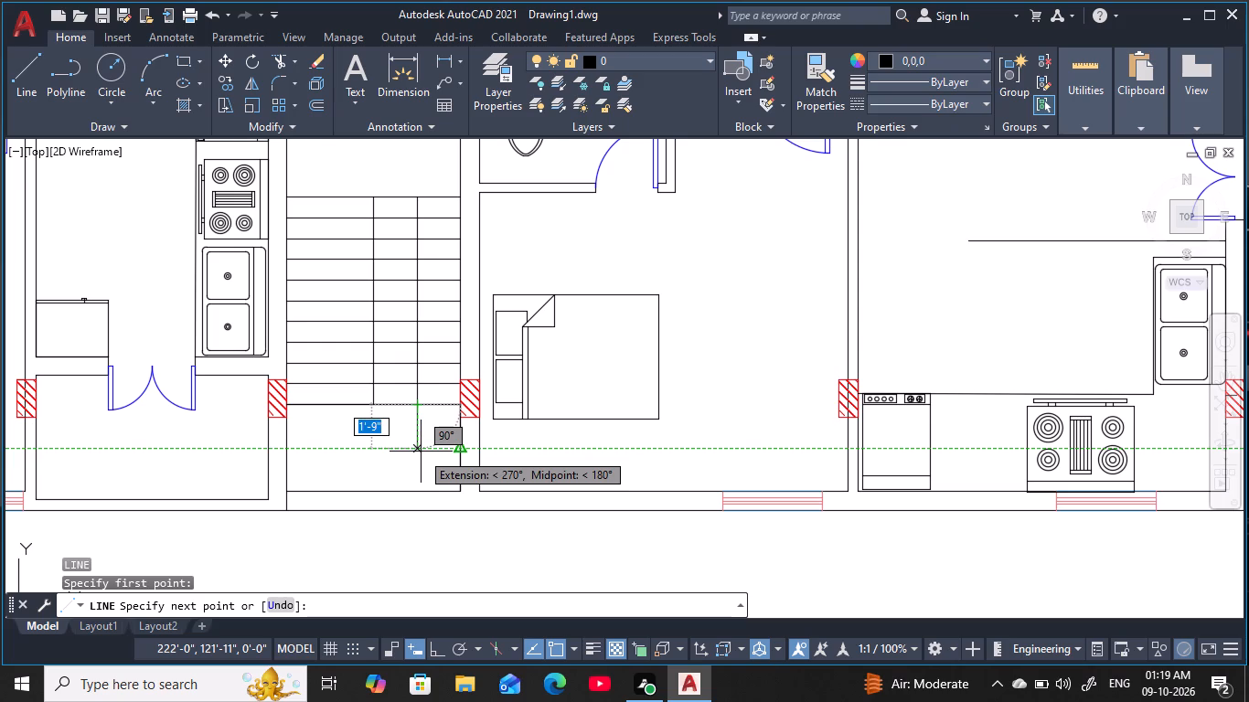
pyautogui.click(418, 452)
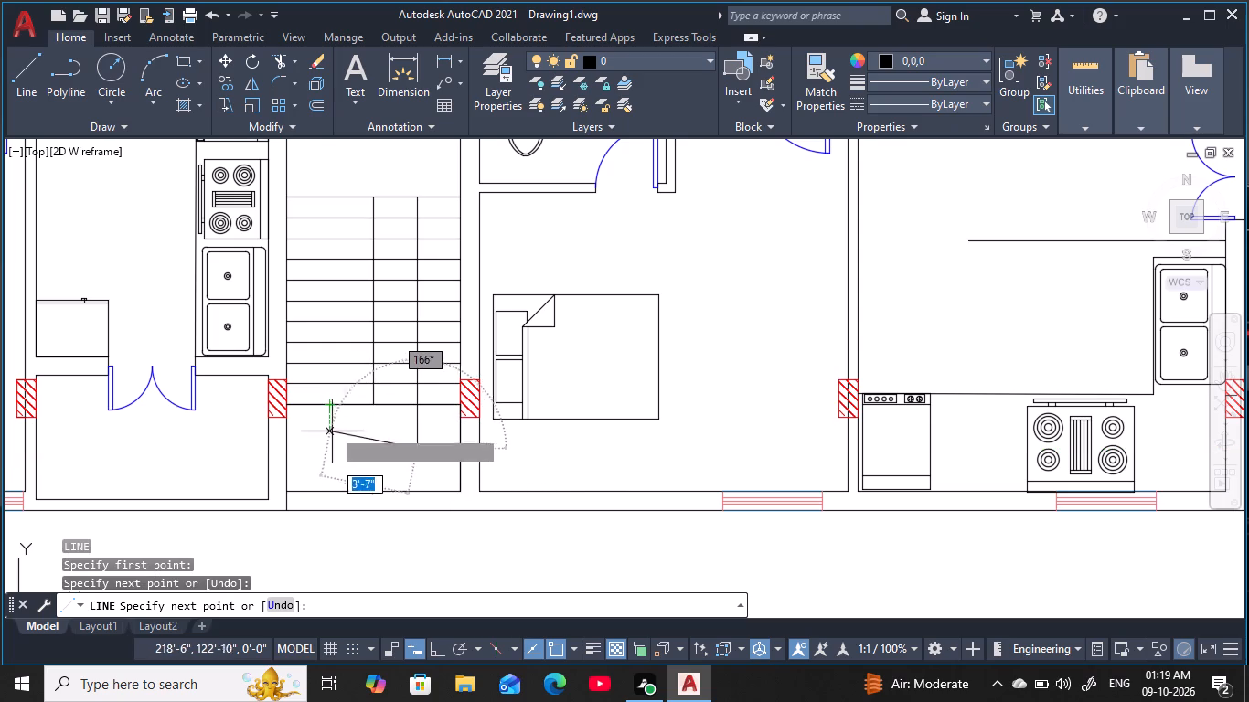
pyautogui.click(328, 452)
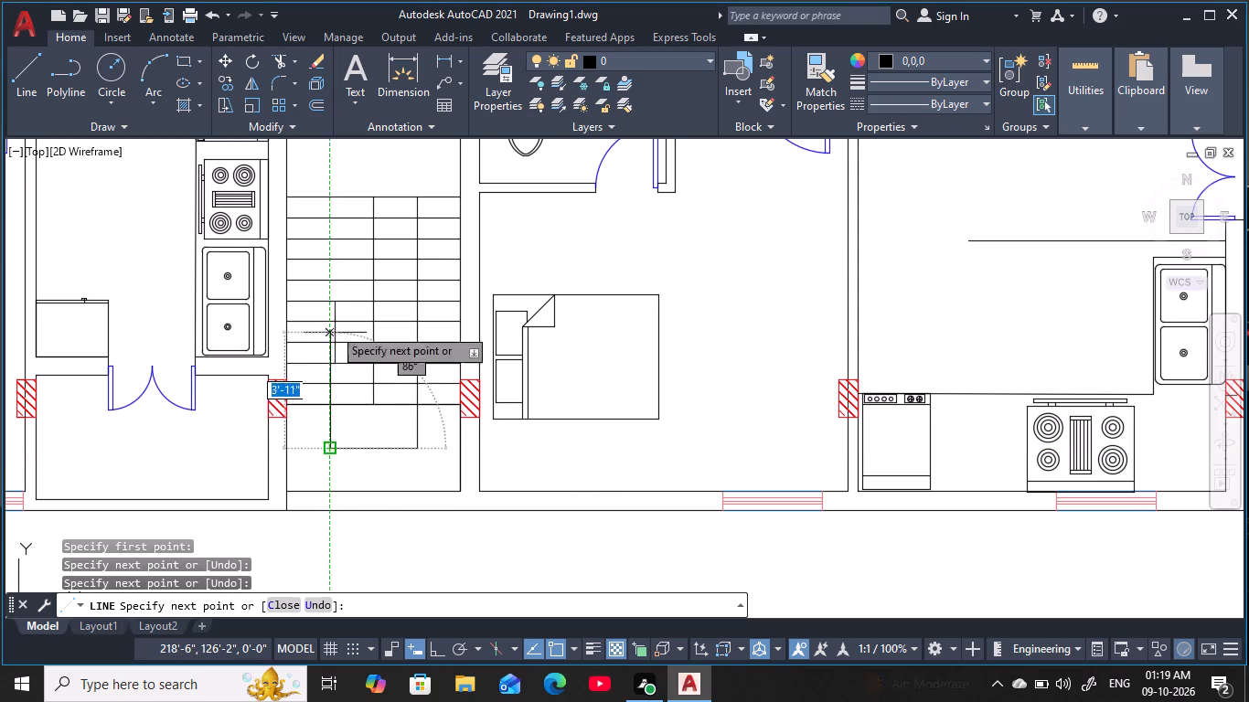
pyautogui.click(326, 202)
pyautogui.press('Escape')
pyautogui.press('Escape')
pyautogui.press('Escape')
pyautogui.press('Escape')
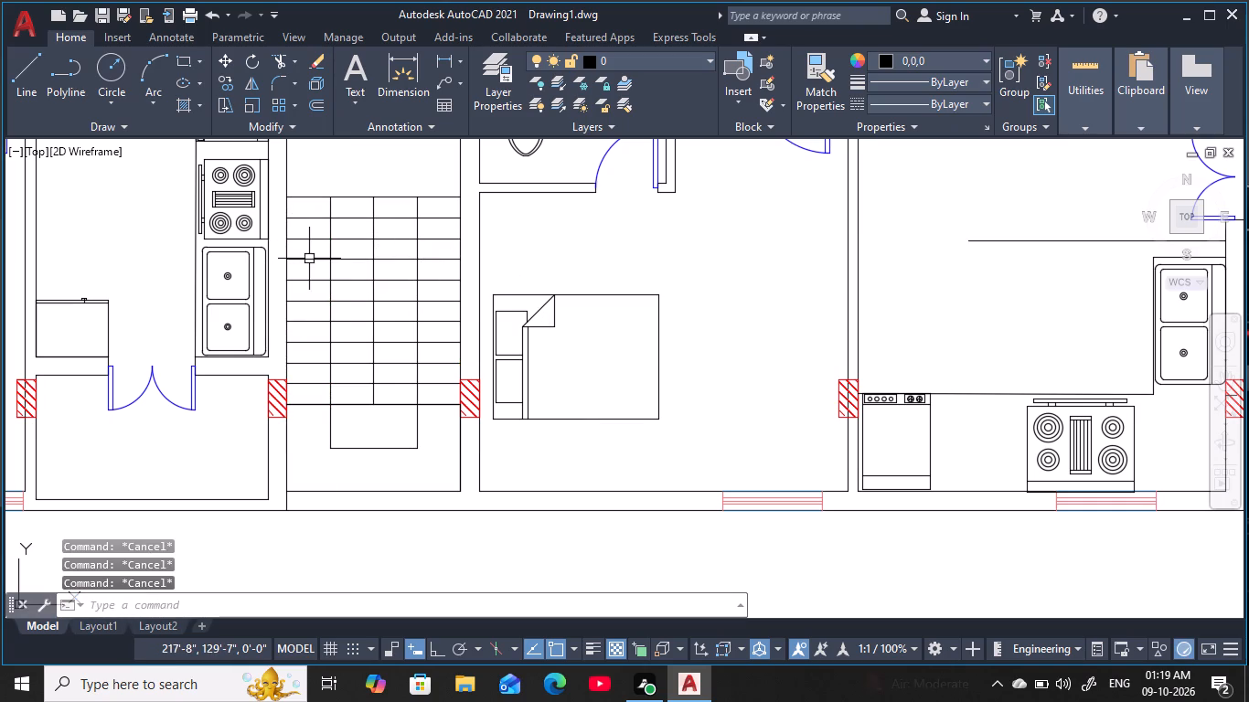
pyautogui.press('Escape')
pyautogui.press('Escape')
pyautogui.press('Escape')
pyautogui.press('Escape')
pyautogui.press('Escape')
pyautogui.press('Escape')
# Extend the east flight's walking line with a short vertical line beyond the northernmost tread.
pyautogui.scroll(1, 430, 202)
pyautogui.moveTo(429, 202); pyautogui.dragTo(413, 271, button='middle')
pyautogui.press('Escape')
pyautogui.press('Escape')
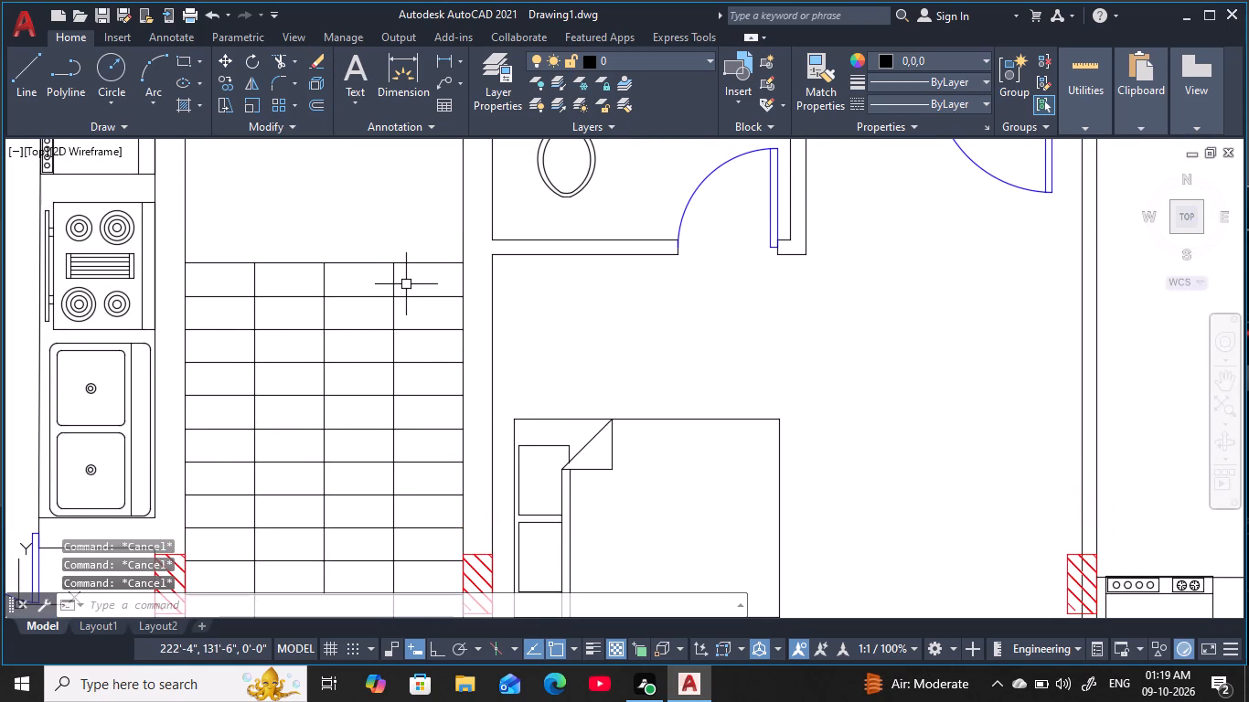
pyautogui.press('l')
pyautogui.press('space')
pyautogui.click(390, 265)
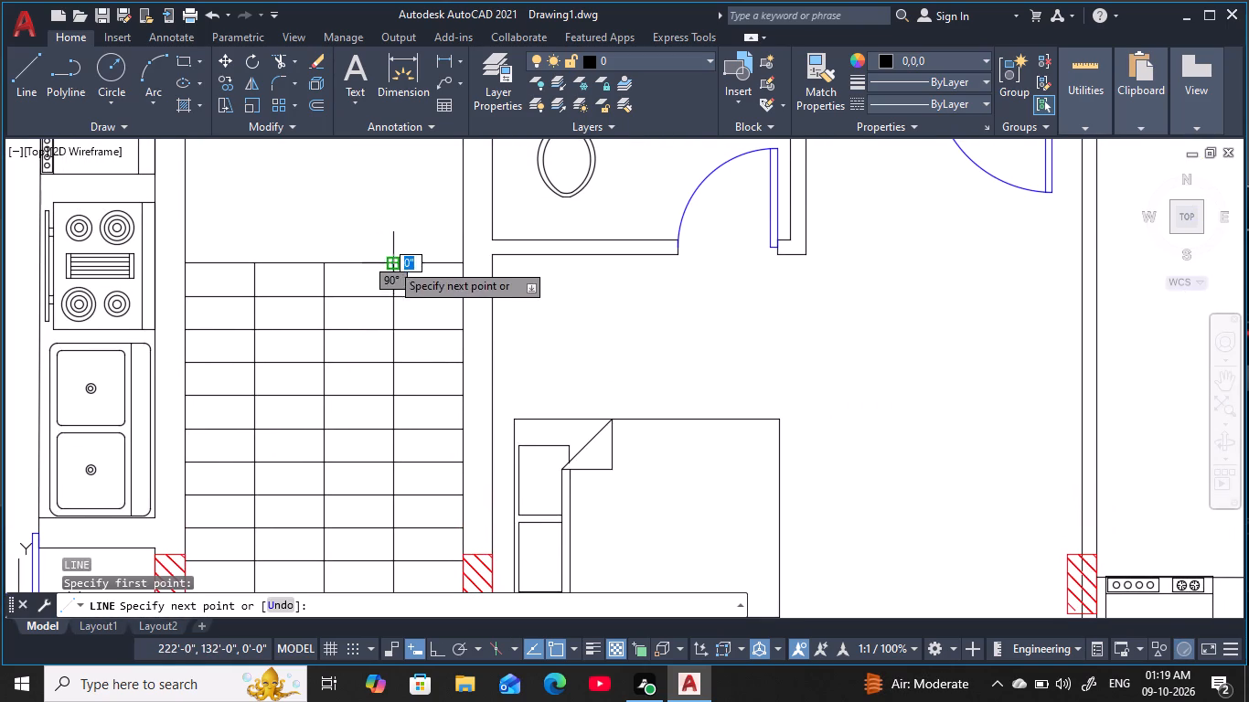
pyautogui.click(395, 235)
pyautogui.press('Escape')
pyautogui.press('Escape')
pyautogui.press('Escape')
pyautogui.press('Escape')
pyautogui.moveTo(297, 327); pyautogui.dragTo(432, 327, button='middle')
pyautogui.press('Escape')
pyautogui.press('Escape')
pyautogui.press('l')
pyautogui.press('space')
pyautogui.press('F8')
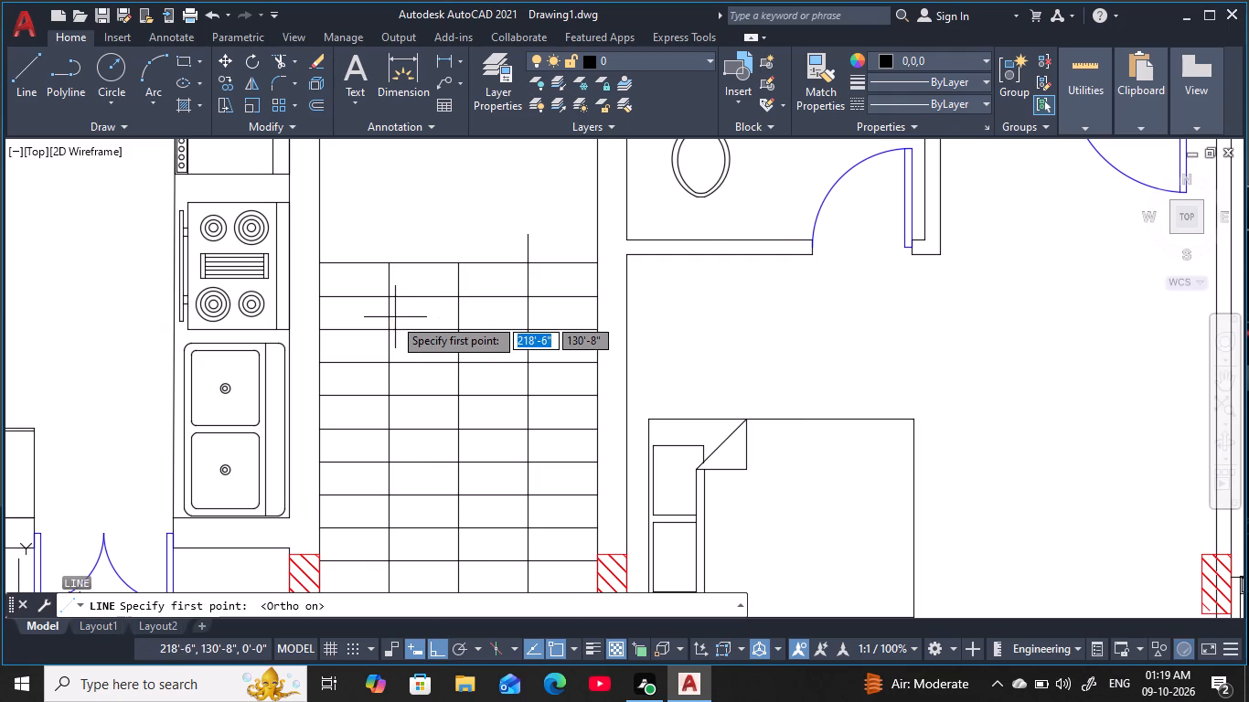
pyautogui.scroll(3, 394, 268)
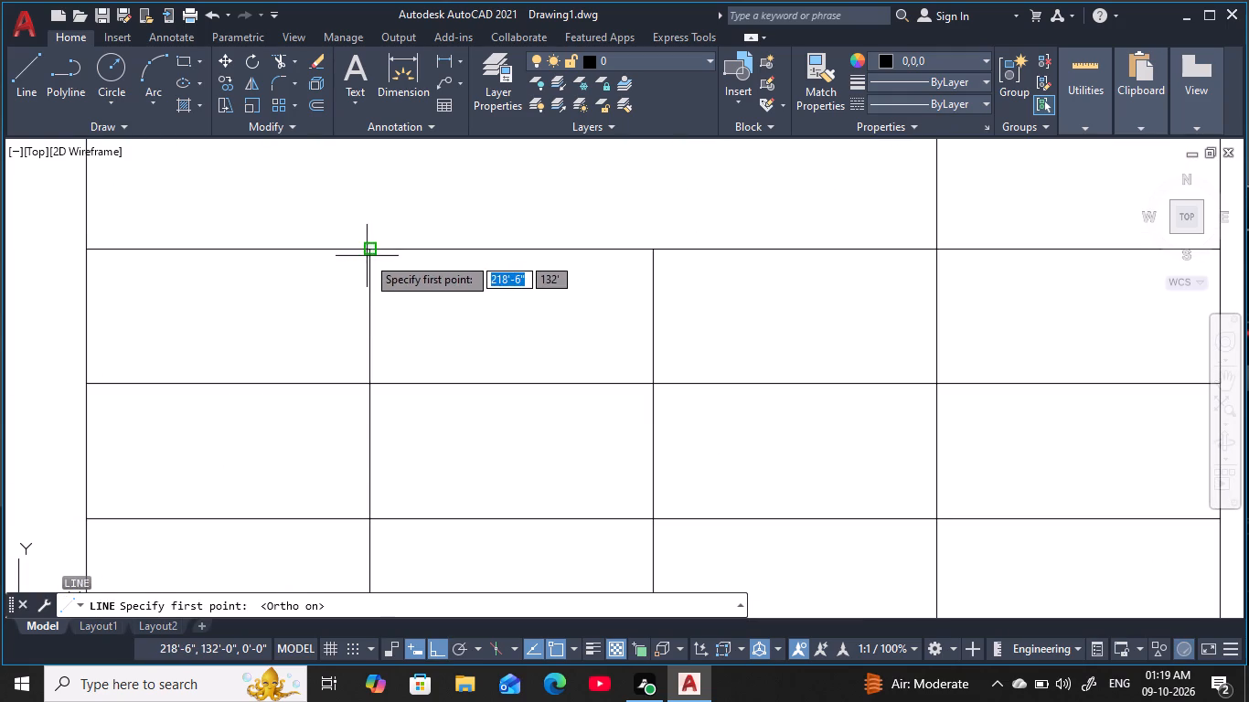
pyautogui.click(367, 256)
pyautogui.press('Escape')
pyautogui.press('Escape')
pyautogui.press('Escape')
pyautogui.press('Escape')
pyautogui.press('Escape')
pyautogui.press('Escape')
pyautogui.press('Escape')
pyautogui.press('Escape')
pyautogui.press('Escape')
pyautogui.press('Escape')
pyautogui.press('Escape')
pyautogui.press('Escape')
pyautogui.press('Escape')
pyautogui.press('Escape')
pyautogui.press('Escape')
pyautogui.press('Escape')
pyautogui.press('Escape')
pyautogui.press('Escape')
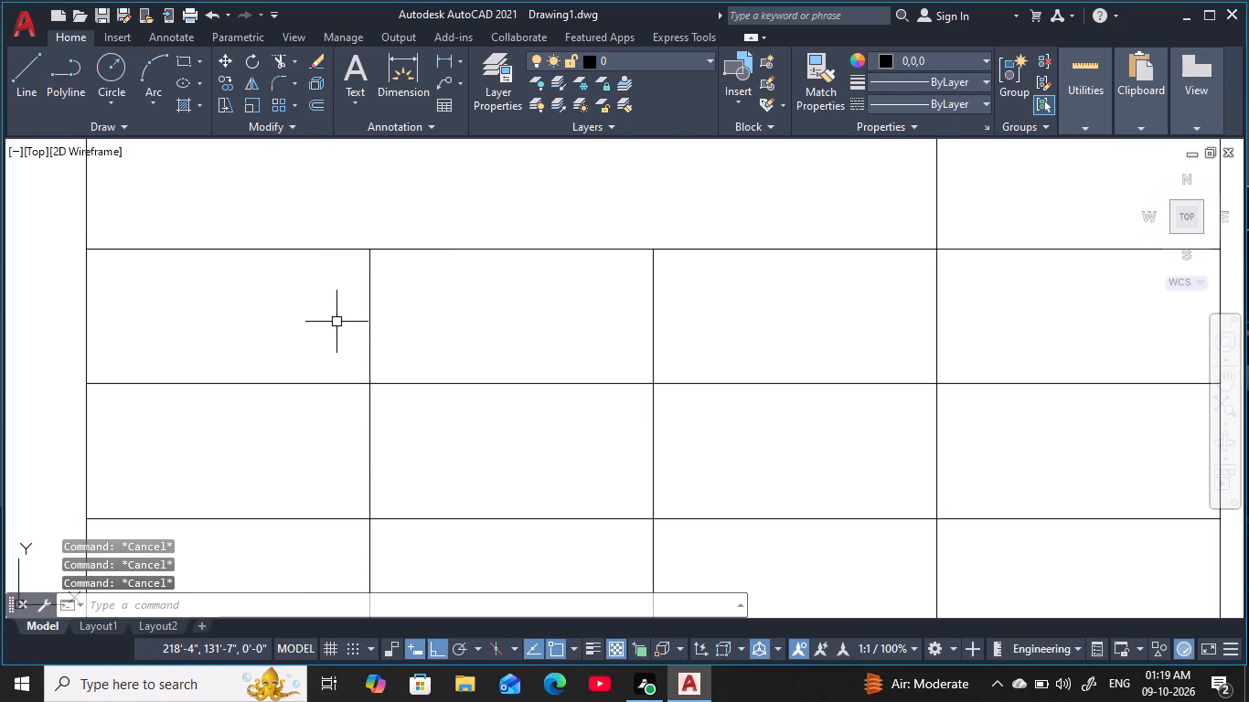
# Draw an arrowhead stroke about 6" long, sloping southwest from the north end of the west flight's walking line.
pyautogui.press('l')
pyautogui.press('space')
pyautogui.scroll(3, 372, 249)
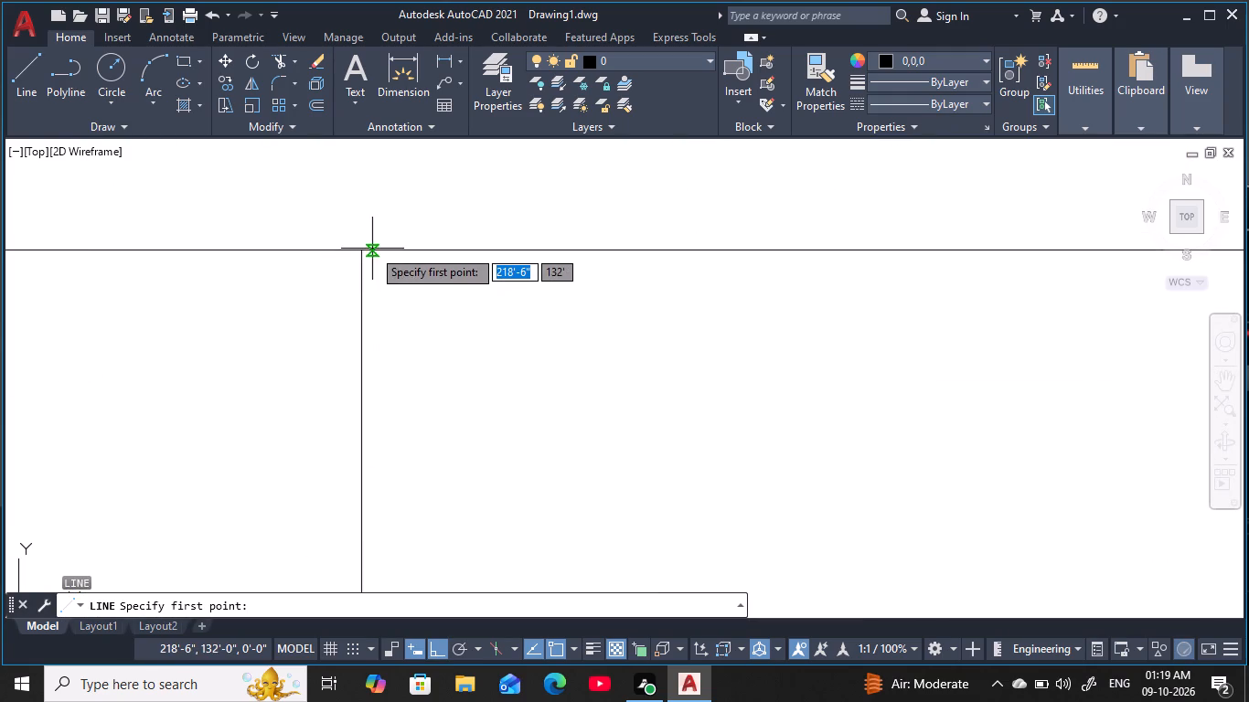
pyautogui.click(362, 255)
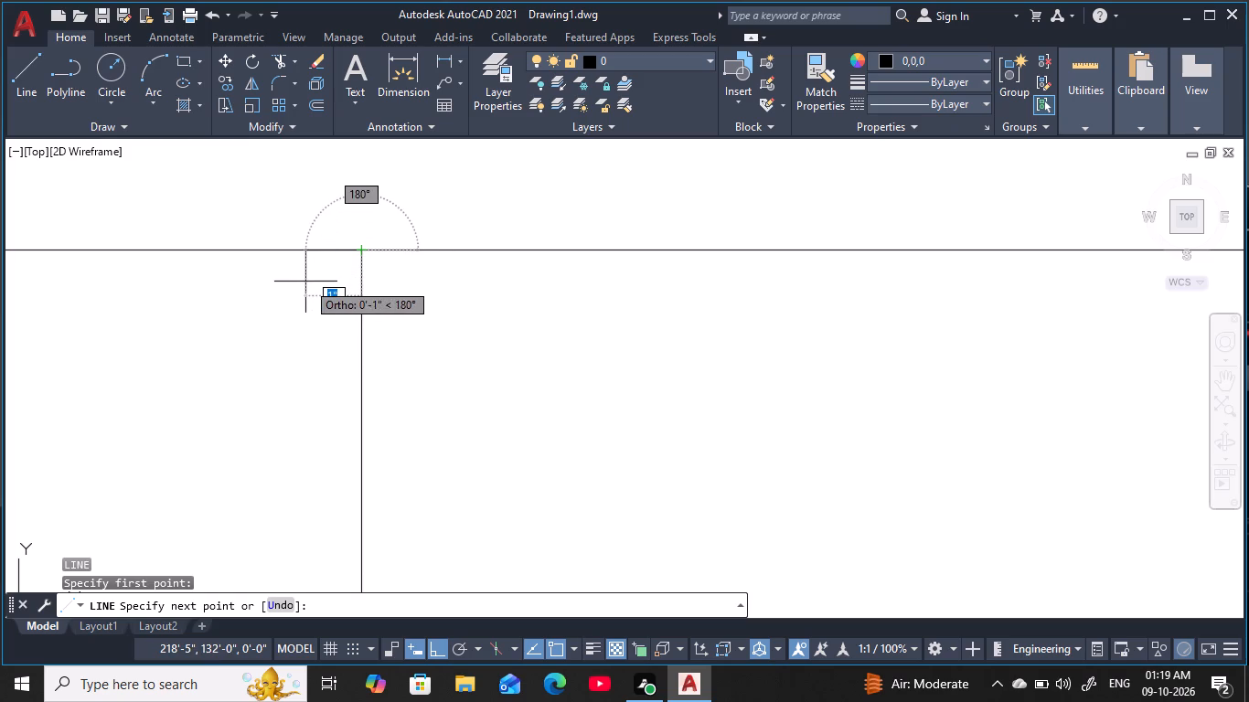
pyautogui.press('F8')
pyautogui.scroll(-2, 284, 351)
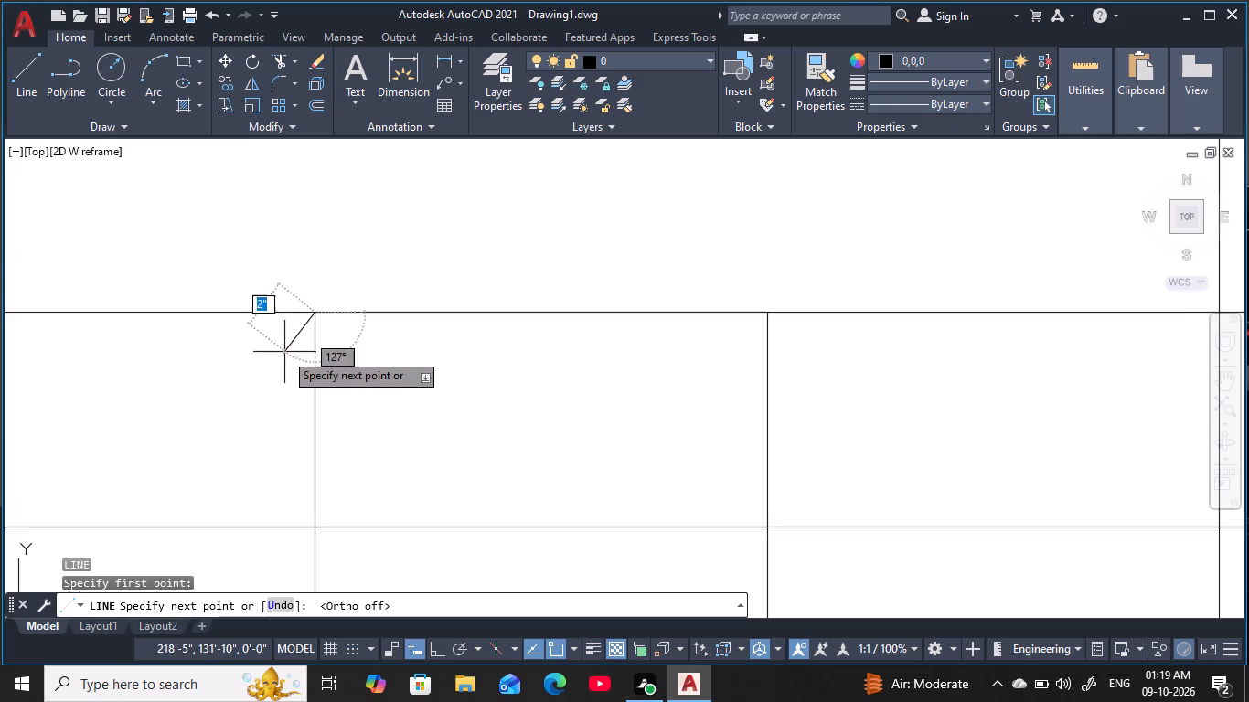
pyautogui.moveTo(294, 351); pyautogui.dragTo(434, 285, button='middle')
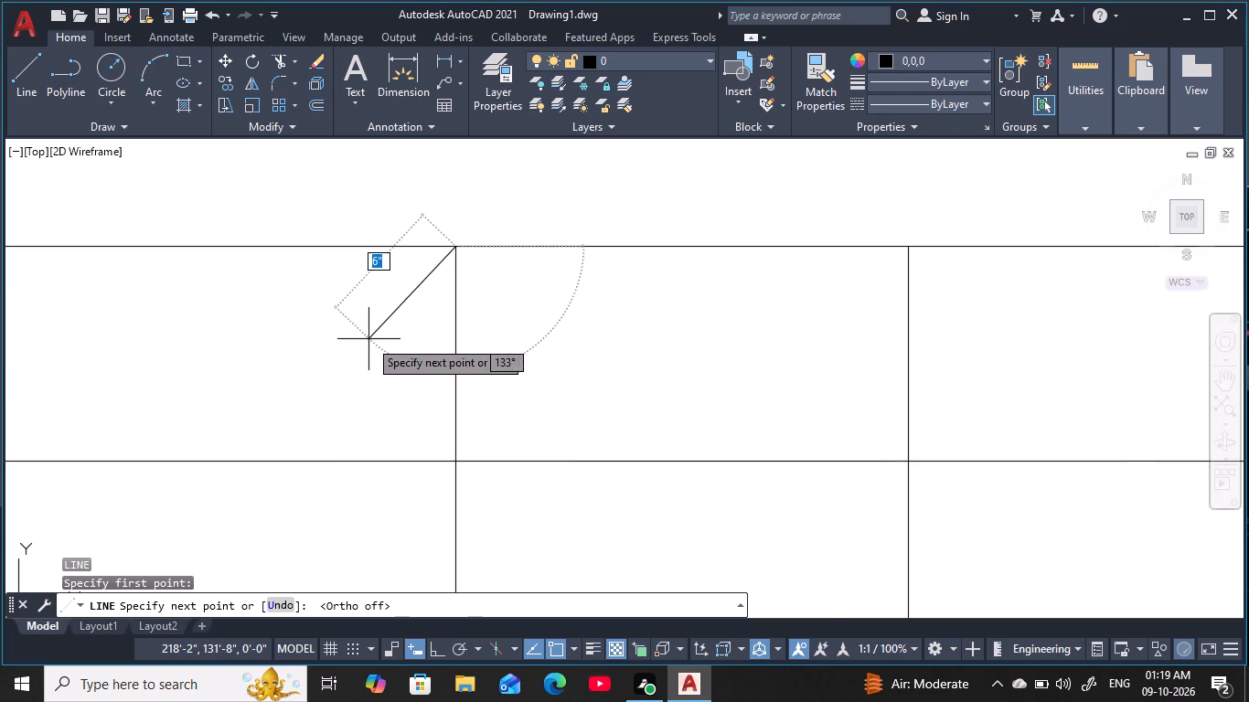
pyautogui.click(362, 343)
pyautogui.press('Escape')
# Mirror the arrowhead stroke about the west flight's walking line, keeping the source stroke.
pyautogui.scroll(-2, 408, 295)
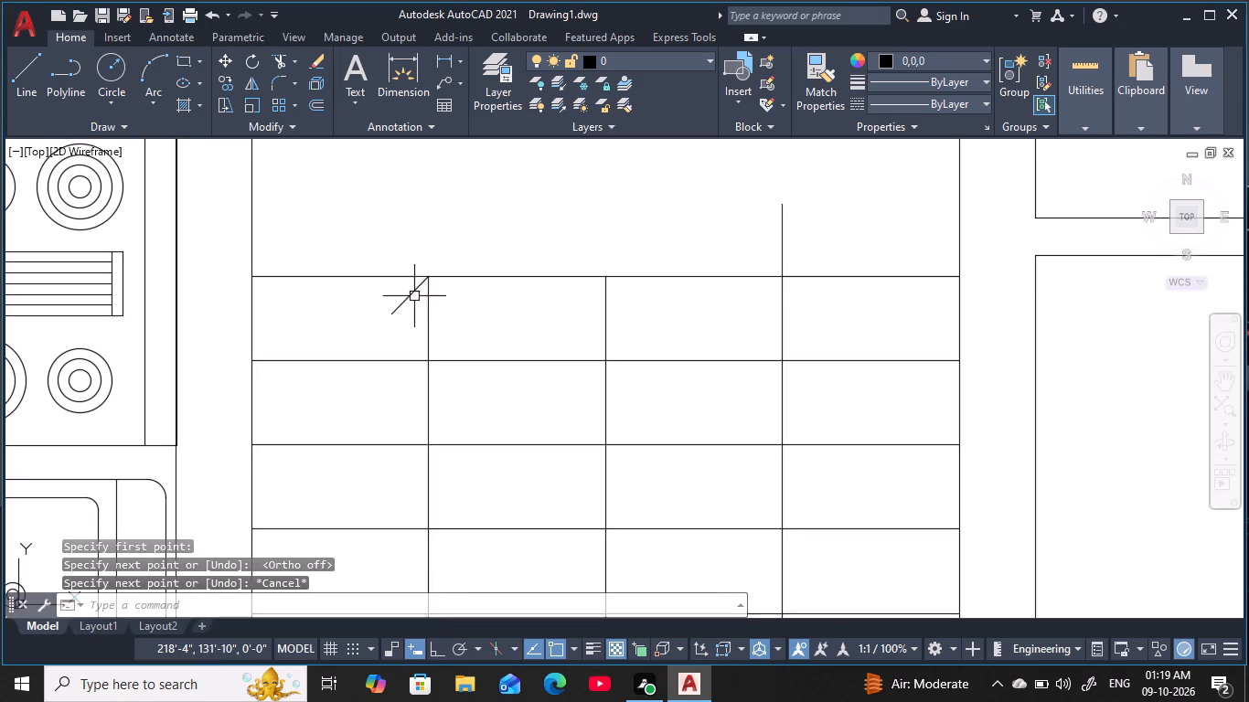
pyautogui.moveTo(437, 296); pyautogui.dragTo(463, 294, button='middle')
pyautogui.press('Escape')
pyautogui.press('Escape')
pyautogui.press('Escape')
pyautogui.press('Escape')
pyautogui.press('m')
pyautogui.press('i')
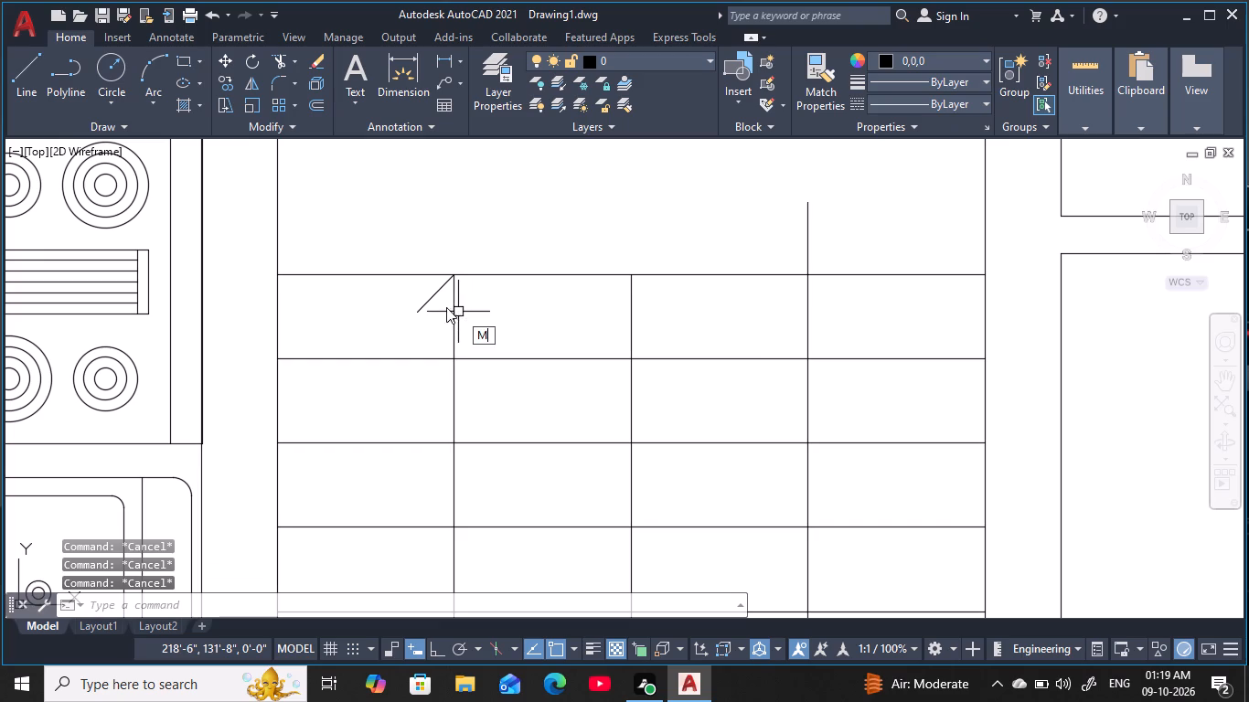
pyautogui.press('space')
pyautogui.click(443, 289)
pyautogui.press('space')
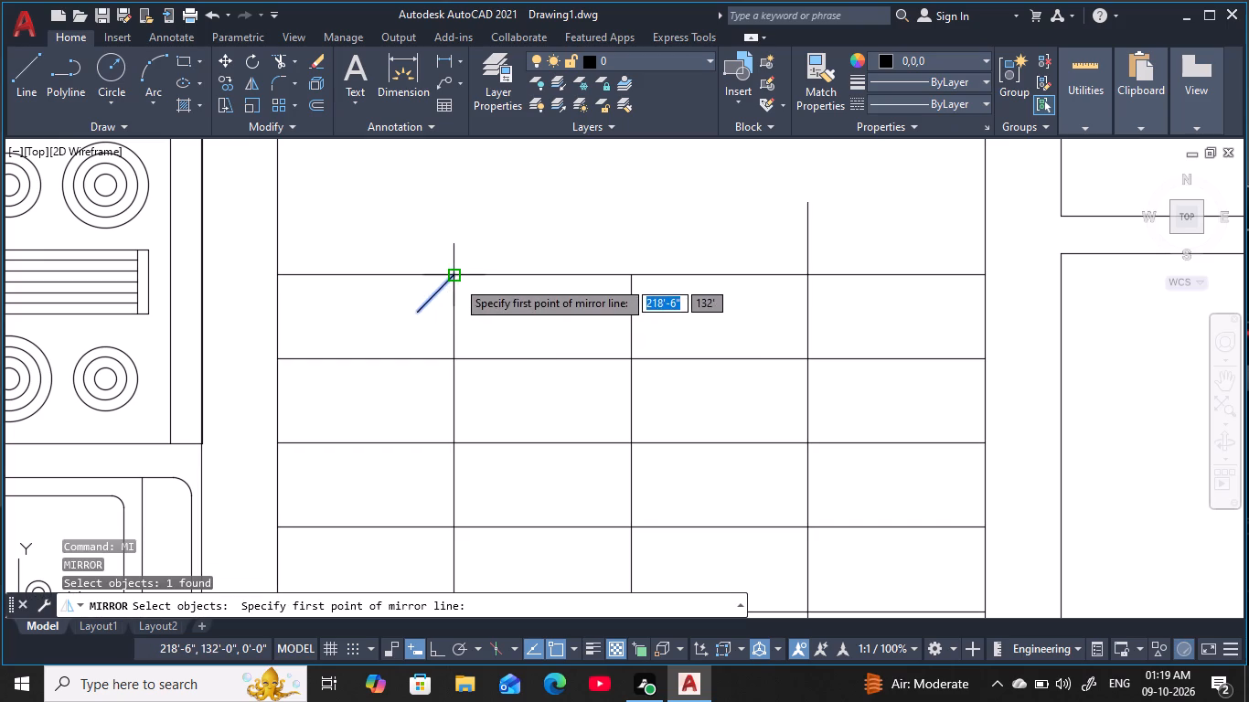
pyautogui.click(457, 279)
pyautogui.press('F8')
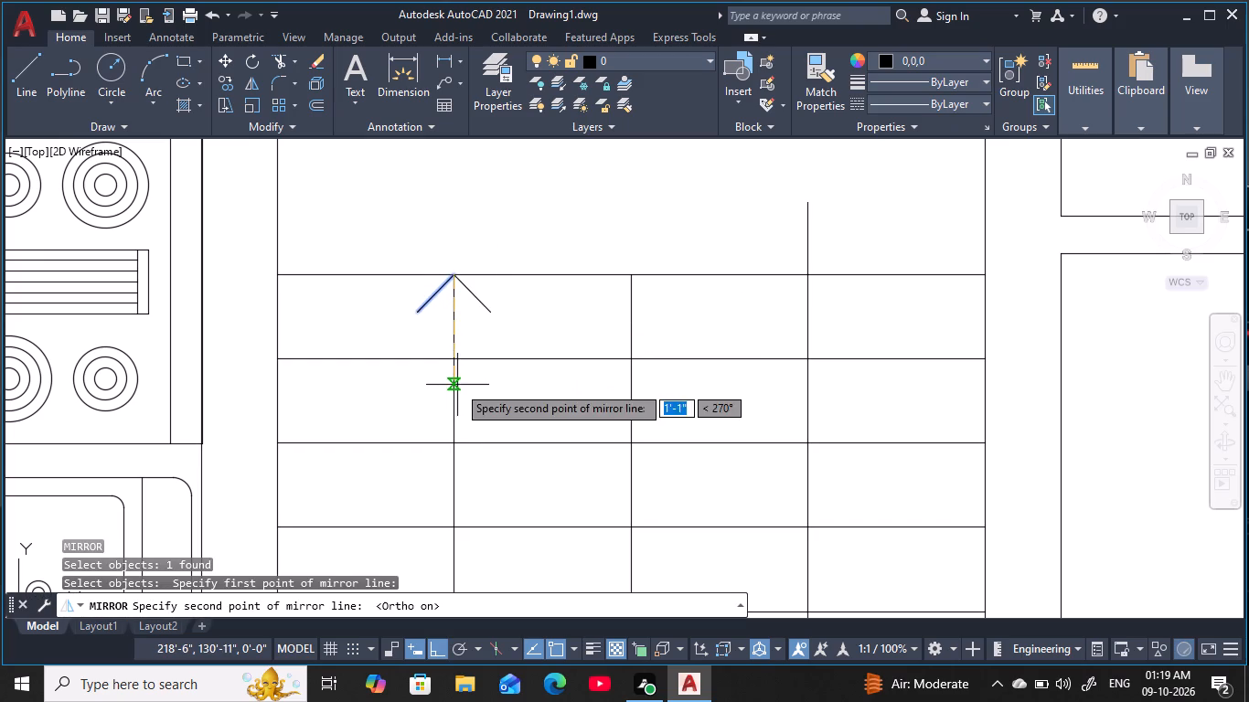
pyautogui.click(458, 417)
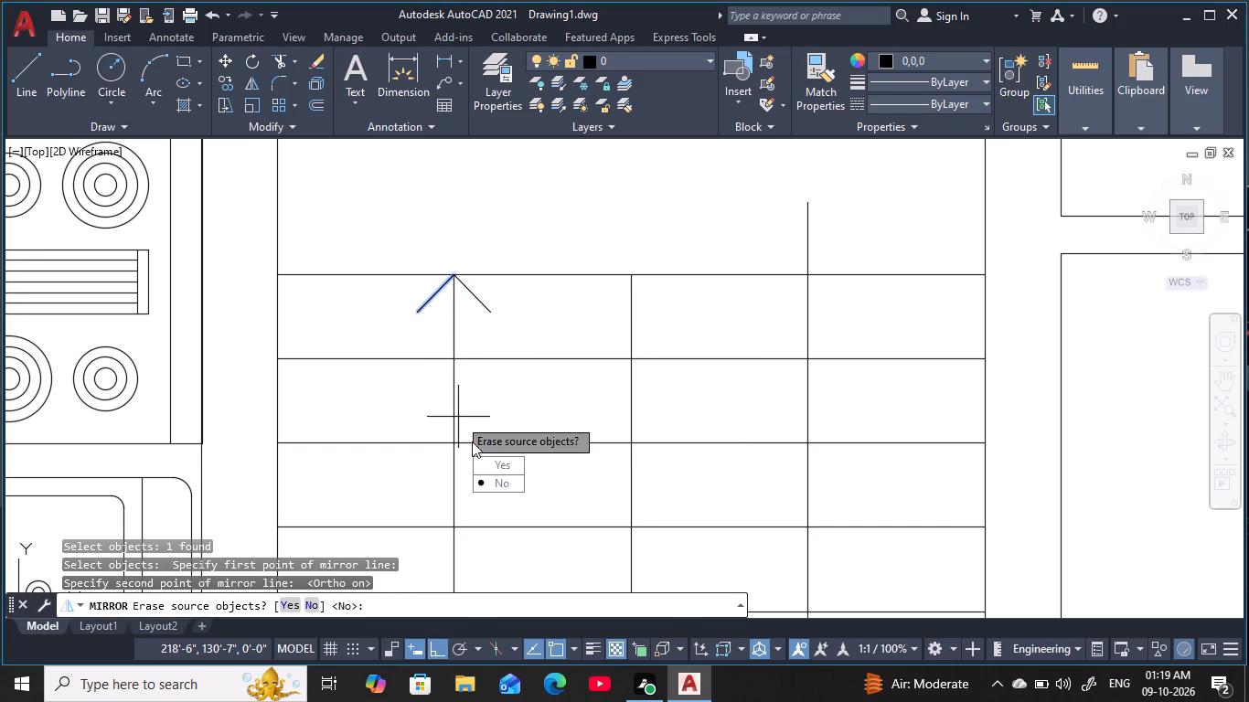
pyautogui.moveTo(494, 476); pyautogui.dragTo(458, 418)
# Draw a small circle centred on the north end of the east flight's walking line as its start marker.
pyautogui.scroll(-3, 462, 369)
pyautogui.moveTo(461, 361); pyautogui.dragTo(480, 272, button='middle')
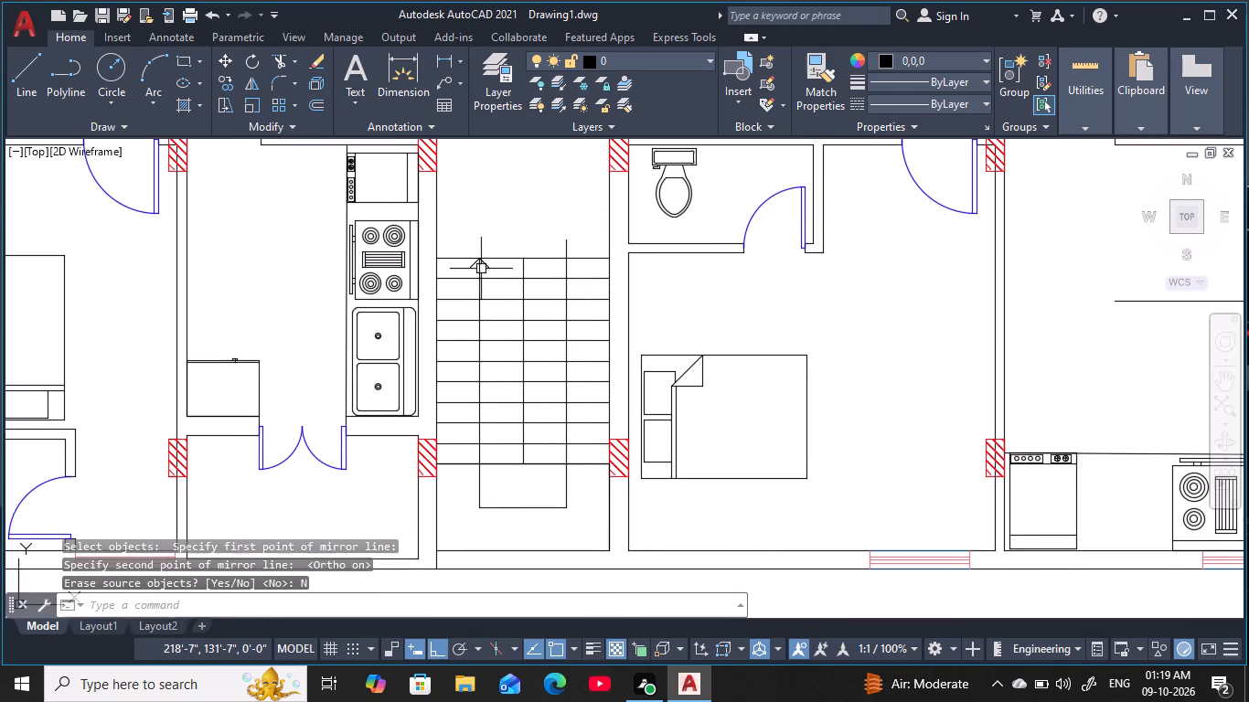
pyautogui.press('Escape')
pyautogui.press('Escape')
pyautogui.press('Escape')
pyautogui.press('Escape')
pyautogui.write('C')
pyautogui.press('space')
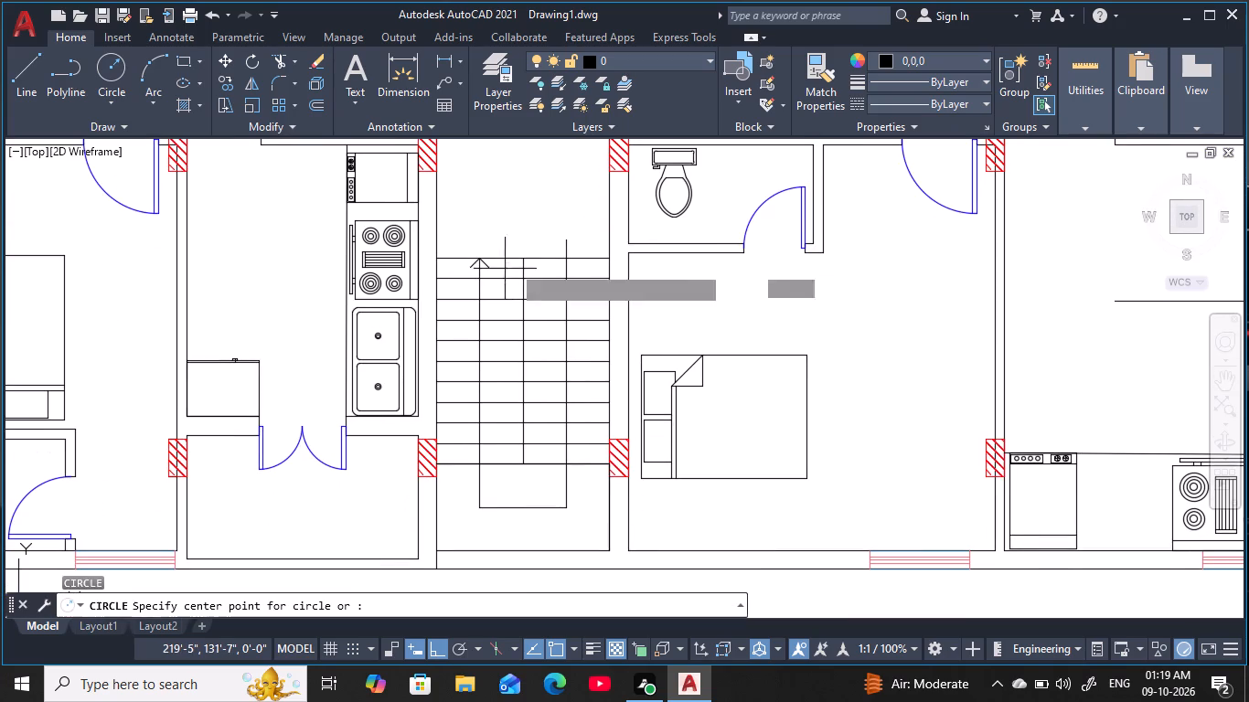
pyautogui.scroll(3, 560, 238)
pyautogui.click(577, 256)
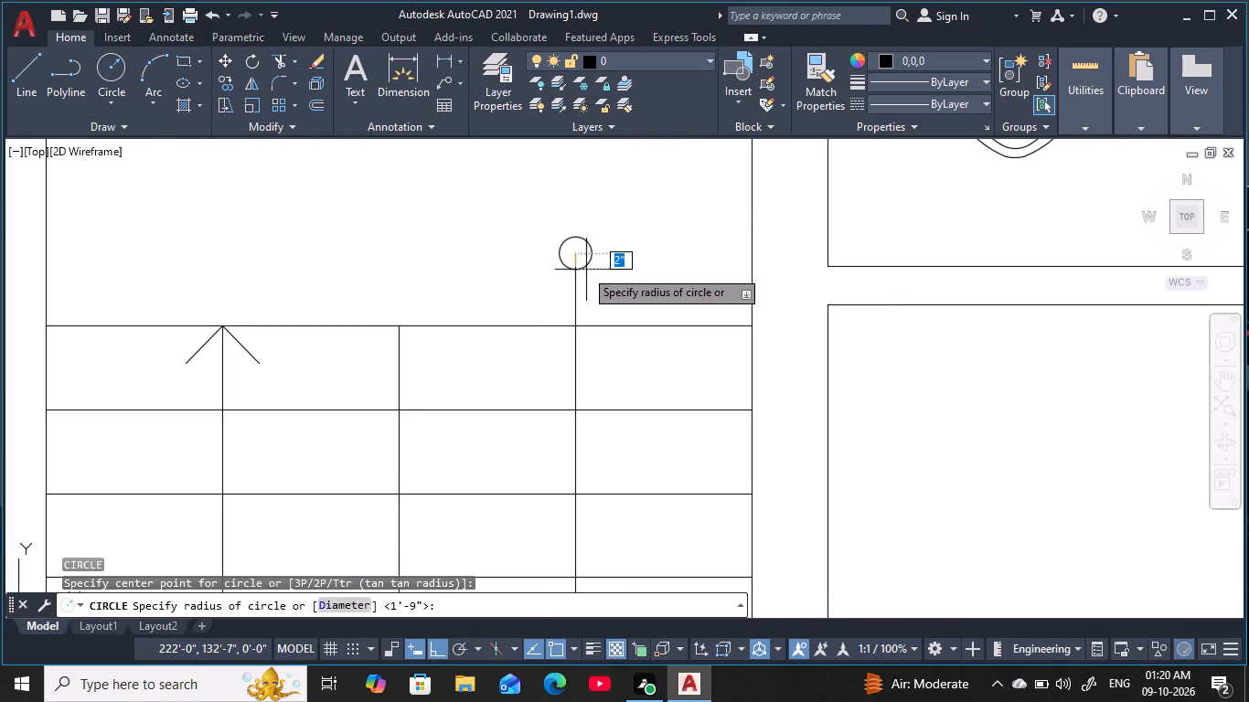
pyautogui.click(593, 285)
pyautogui.scroll(-3, 597, 284)
pyautogui.moveTo(598, 283); pyautogui.dragTo(612, 227, button='middle')
pyautogui.press('Escape')
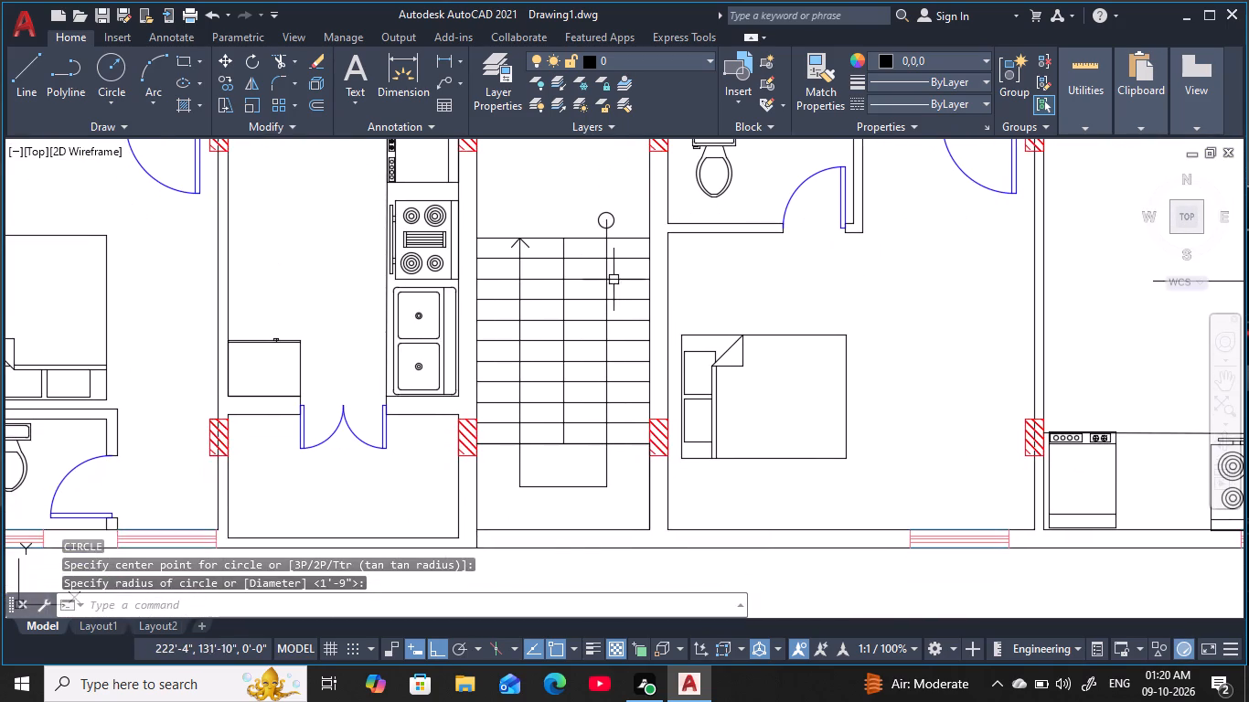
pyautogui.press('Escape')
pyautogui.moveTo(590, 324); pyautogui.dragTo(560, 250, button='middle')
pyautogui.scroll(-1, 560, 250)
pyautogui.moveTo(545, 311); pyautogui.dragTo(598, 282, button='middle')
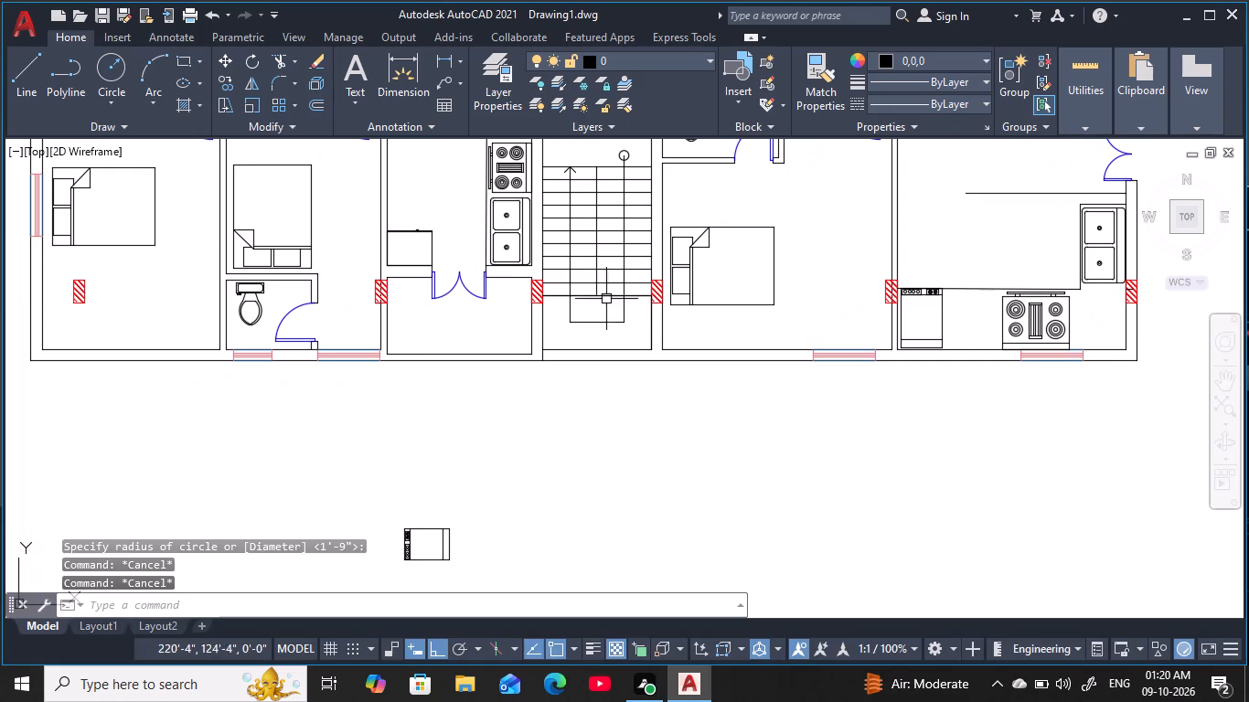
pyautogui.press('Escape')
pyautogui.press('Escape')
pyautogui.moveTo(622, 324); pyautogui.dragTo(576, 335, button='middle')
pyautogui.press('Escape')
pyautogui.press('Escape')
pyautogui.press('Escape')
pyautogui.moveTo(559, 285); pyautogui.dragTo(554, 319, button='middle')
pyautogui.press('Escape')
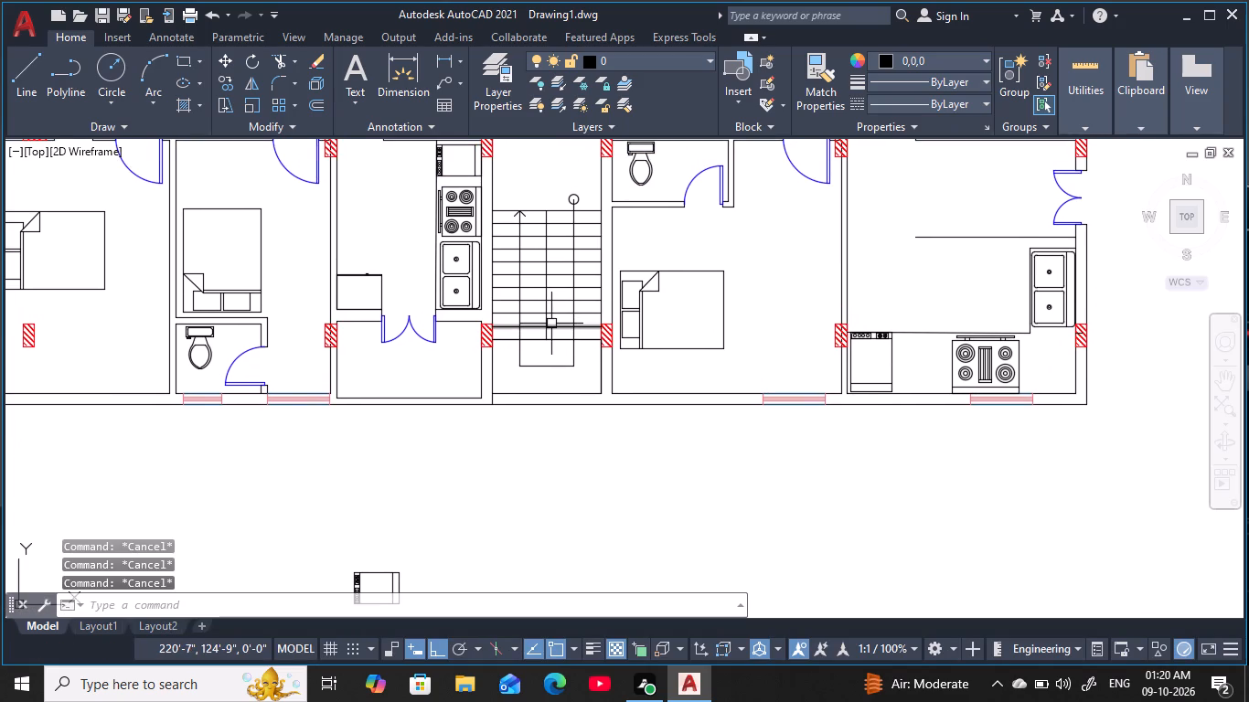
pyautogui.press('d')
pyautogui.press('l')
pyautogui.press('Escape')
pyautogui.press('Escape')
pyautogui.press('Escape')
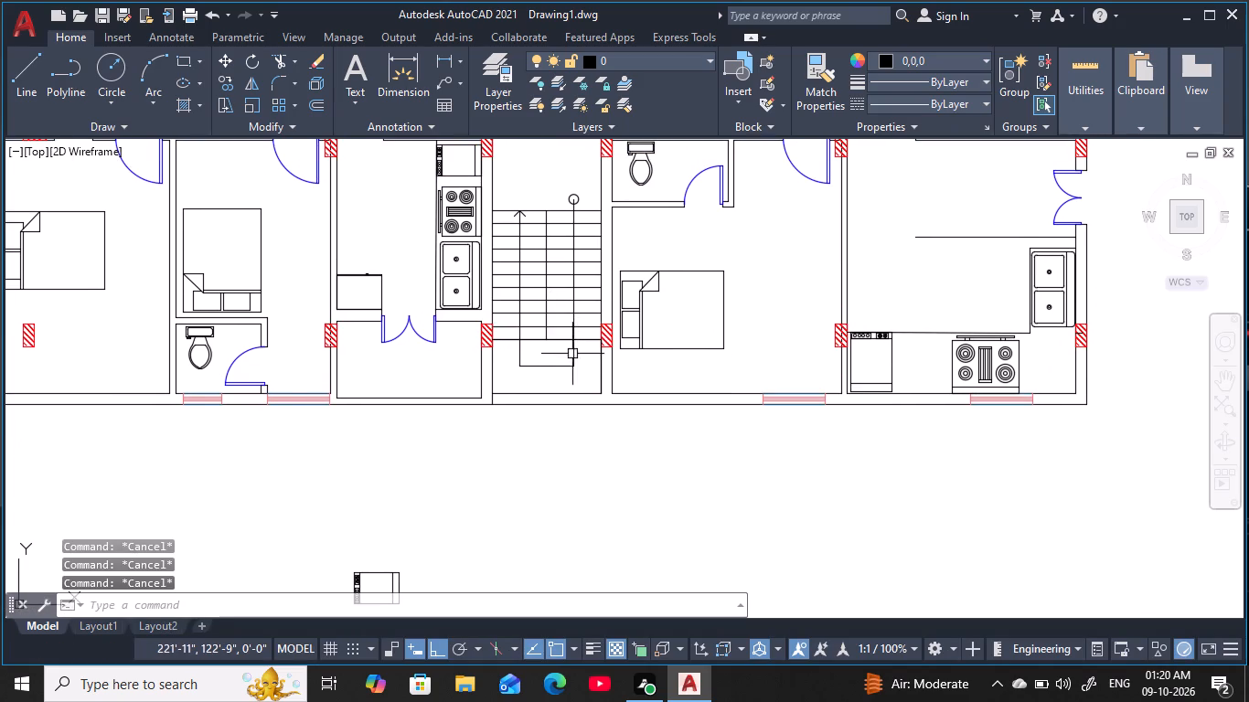
# Erase the duplicate lines overlapping the staircase's southernmost tread line and the landing's east edge.
pyautogui.scroll(3, 572, 352)
pyautogui.press('Escape')
pyautogui.press('Escape')
pyautogui.press('Escape')
pyautogui.press('Escape')
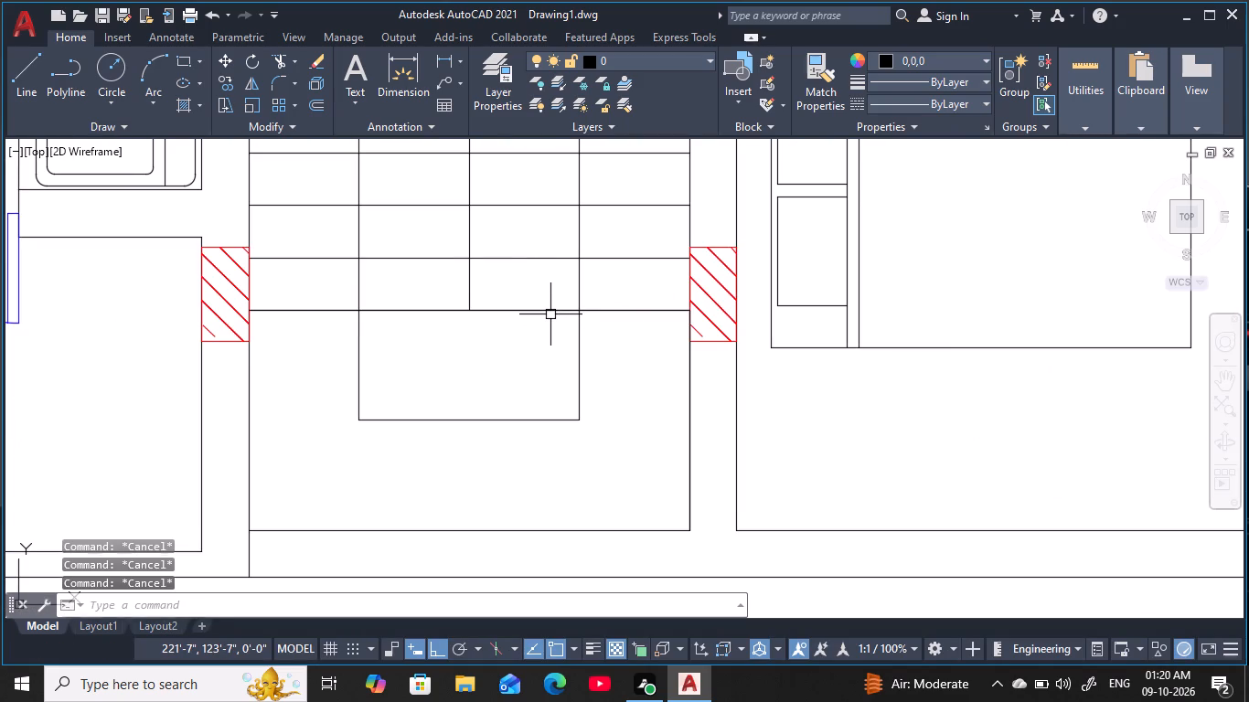
pyautogui.click(553, 312)
pyautogui.press('e')
pyautogui.press('space')
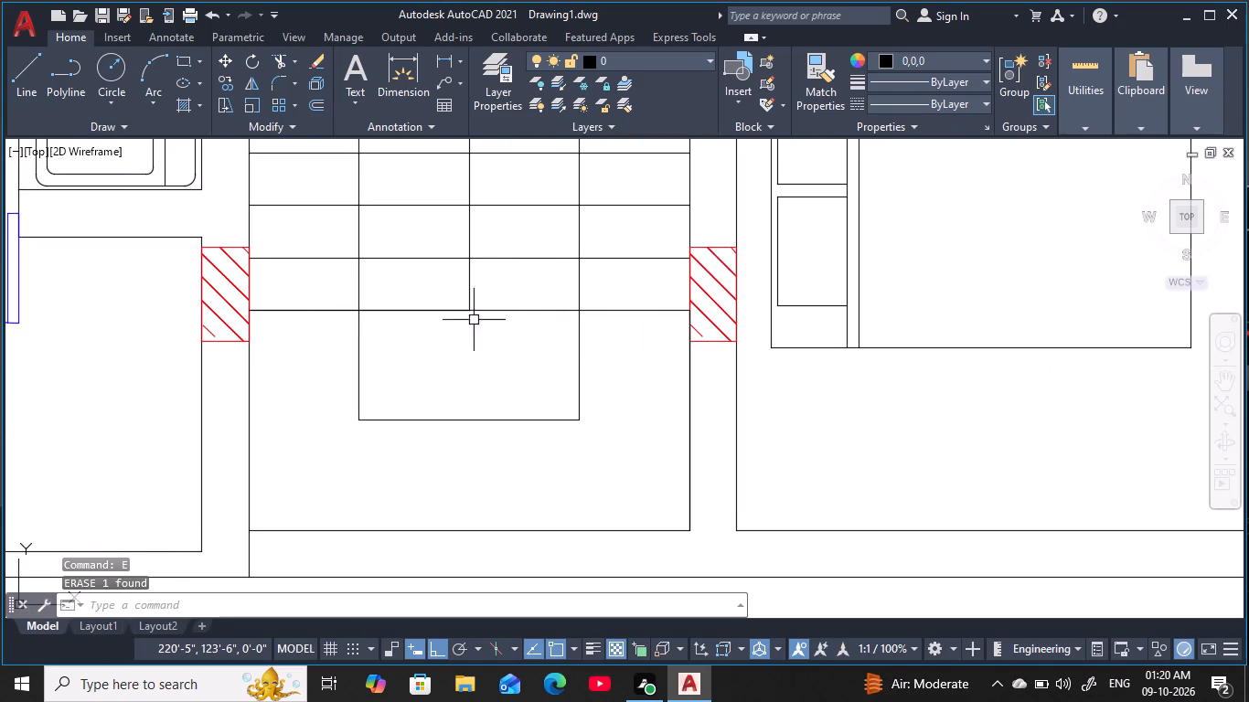
pyautogui.click(420, 310)
pyautogui.press('space')
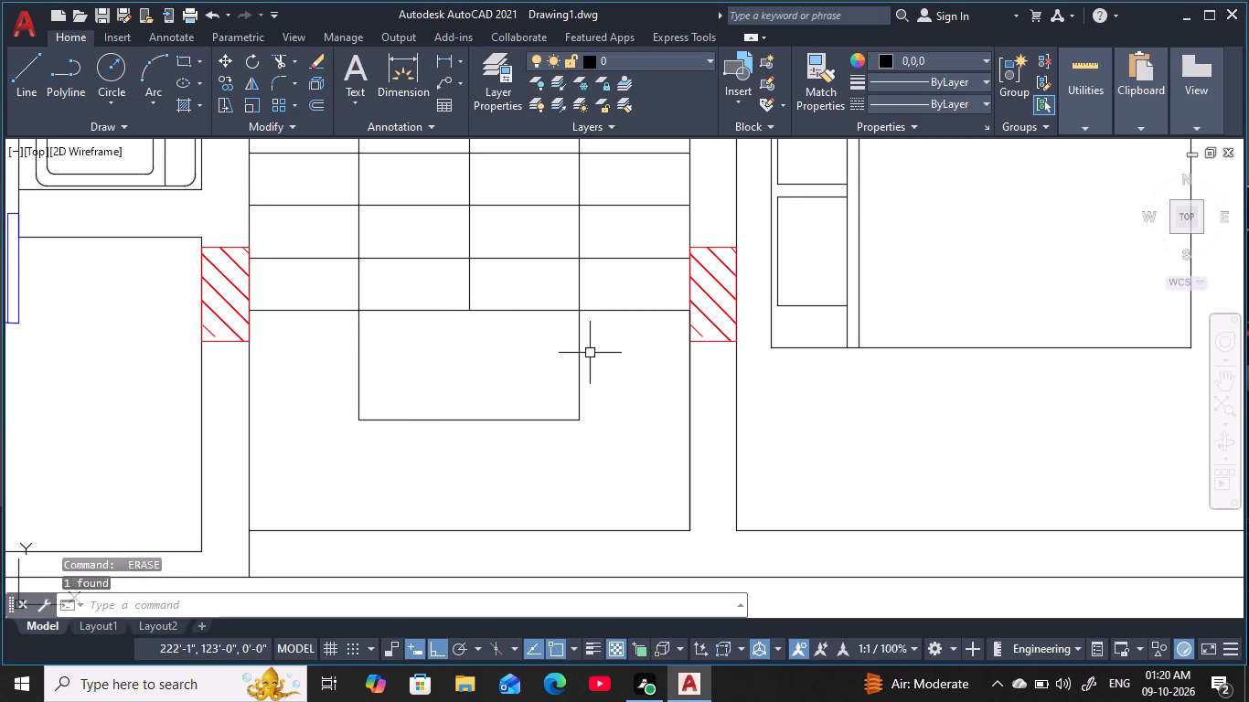
pyautogui.click(689, 415)
pyautogui.press('space')
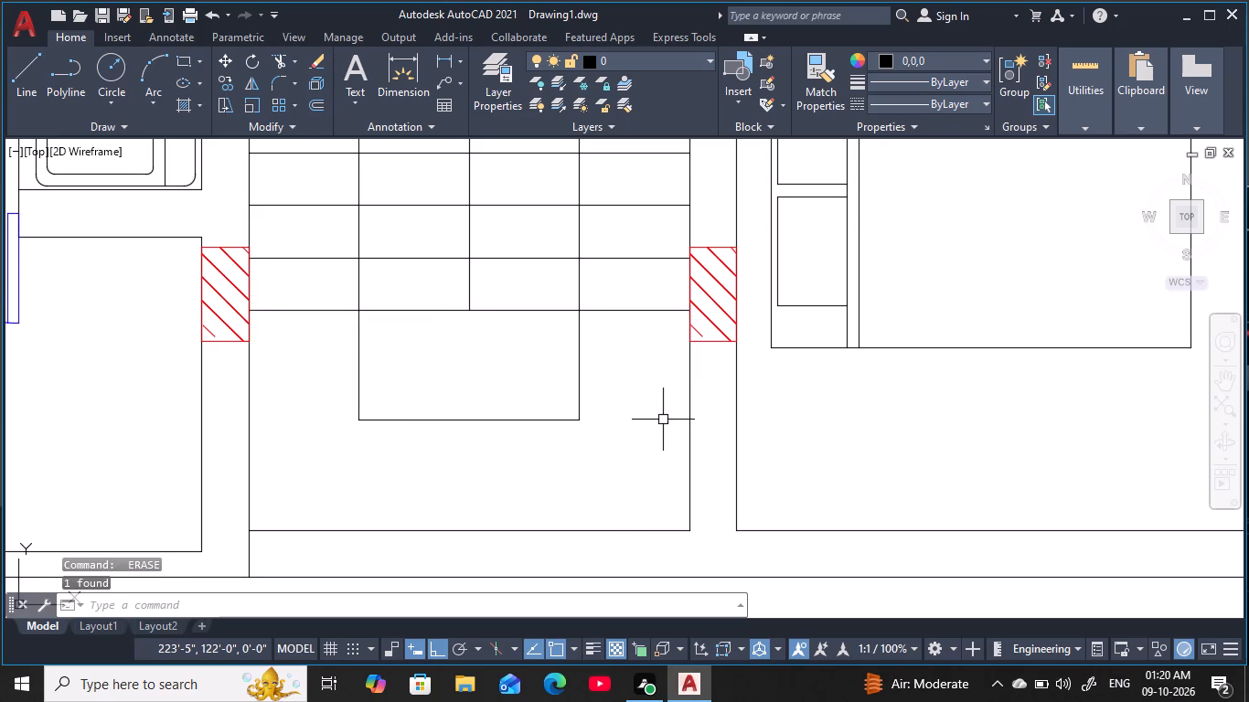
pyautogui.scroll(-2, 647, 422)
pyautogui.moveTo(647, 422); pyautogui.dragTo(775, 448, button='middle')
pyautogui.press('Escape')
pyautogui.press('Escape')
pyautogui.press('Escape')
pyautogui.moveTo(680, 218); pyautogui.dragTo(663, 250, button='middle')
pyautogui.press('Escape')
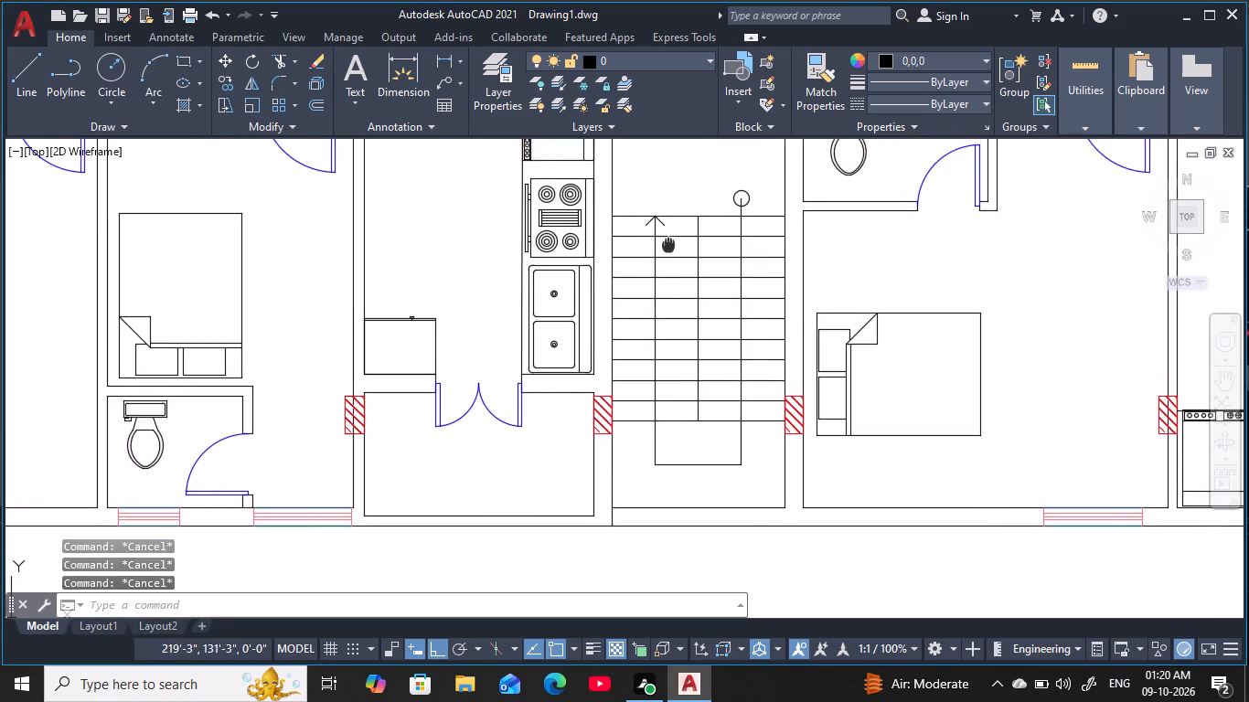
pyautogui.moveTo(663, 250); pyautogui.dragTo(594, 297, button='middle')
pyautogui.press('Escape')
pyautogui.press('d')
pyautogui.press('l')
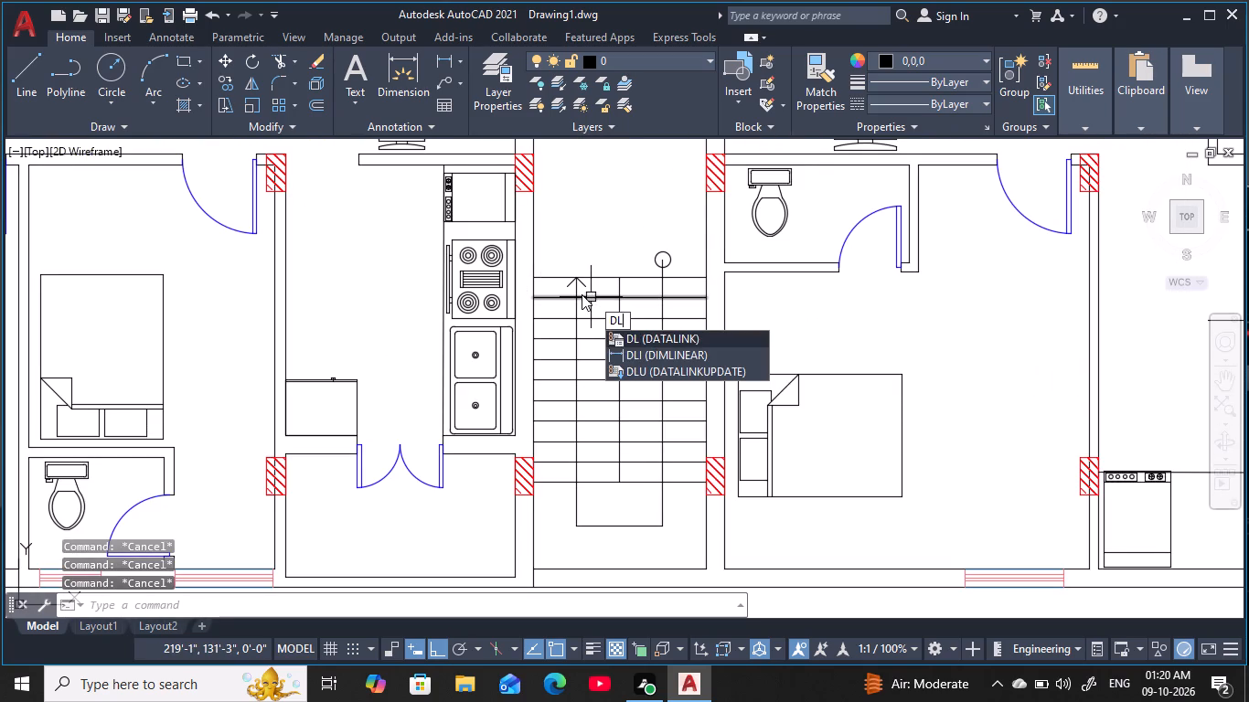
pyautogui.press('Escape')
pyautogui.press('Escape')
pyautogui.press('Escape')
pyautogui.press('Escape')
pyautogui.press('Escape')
# Add a horizontal linear dimension across the east flight's width, placed just north of the circular start marker.
pyautogui.press('d')
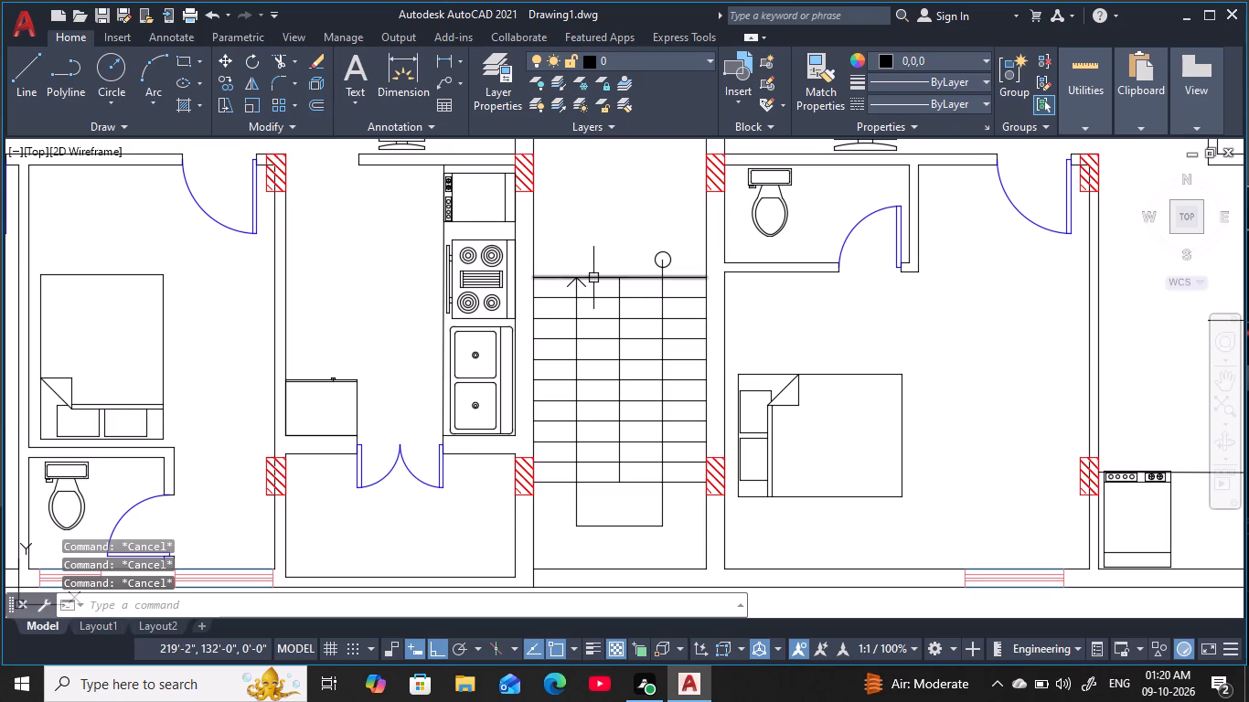
pyautogui.press('l')
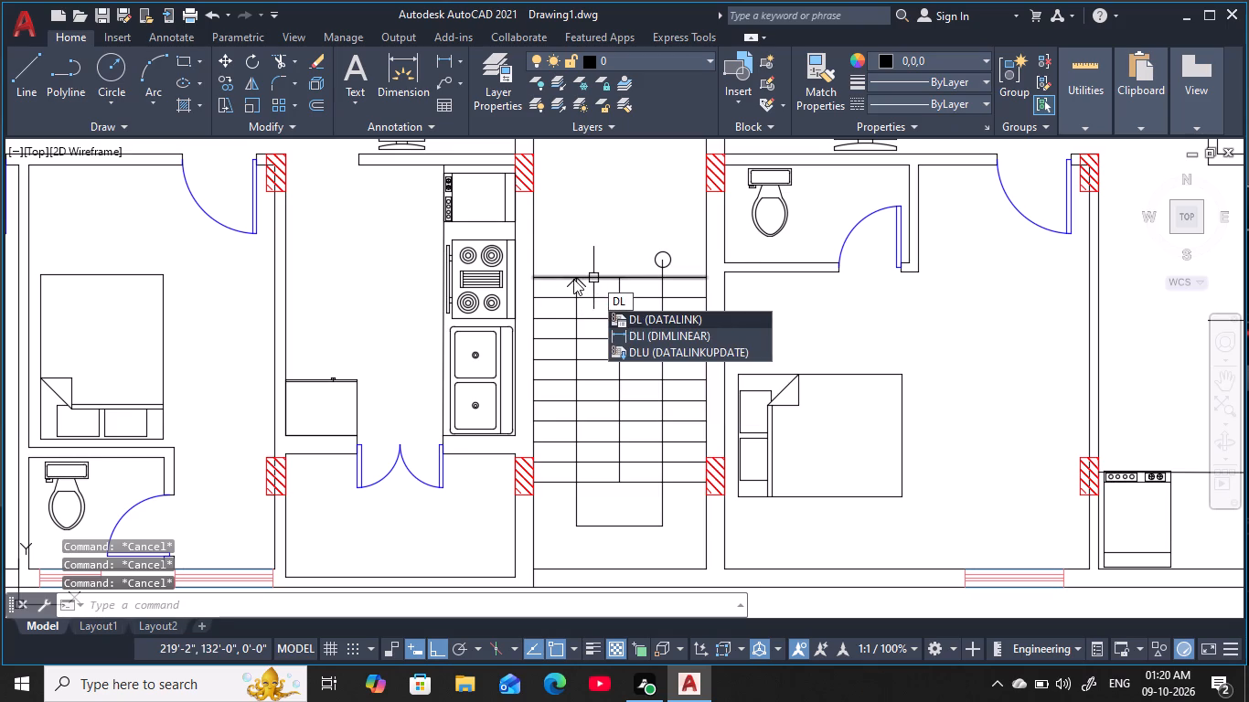
pyautogui.press('i')
pyautogui.press('space')
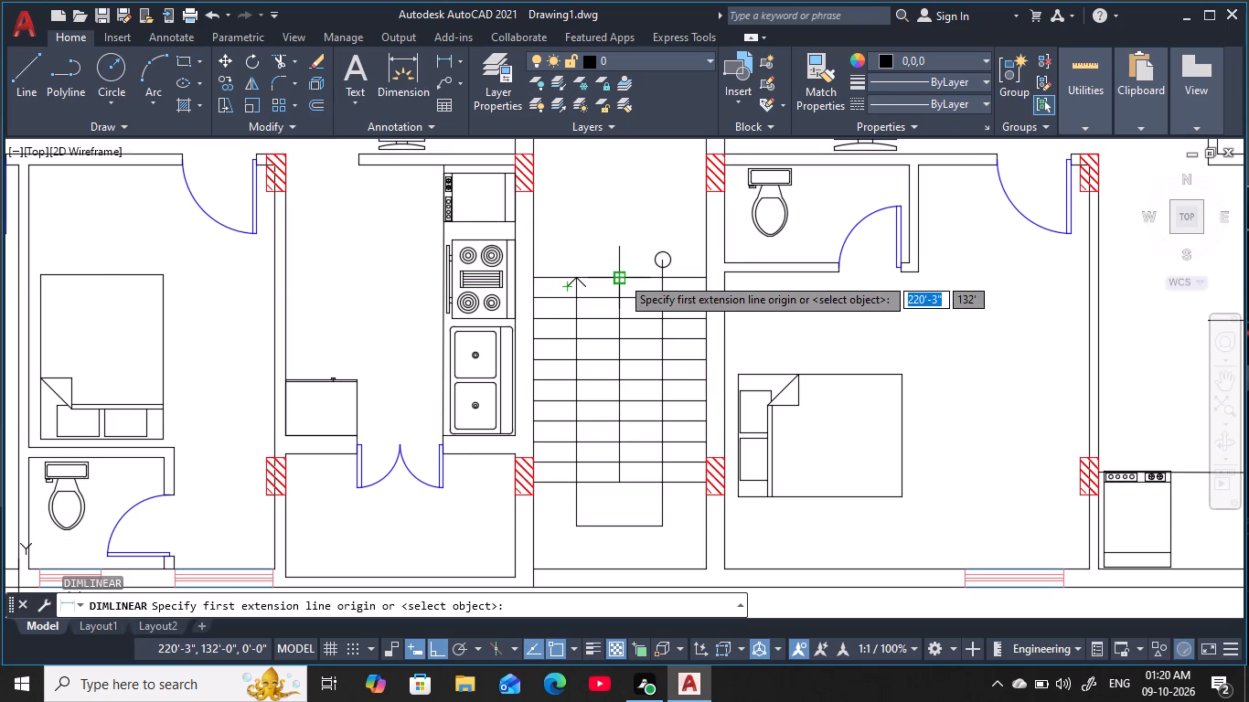
pyautogui.scroll(2, 621, 274)
pyautogui.moveTo(620, 272); pyautogui.dragTo(612, 294, button='middle')
pyautogui.click(608, 309)
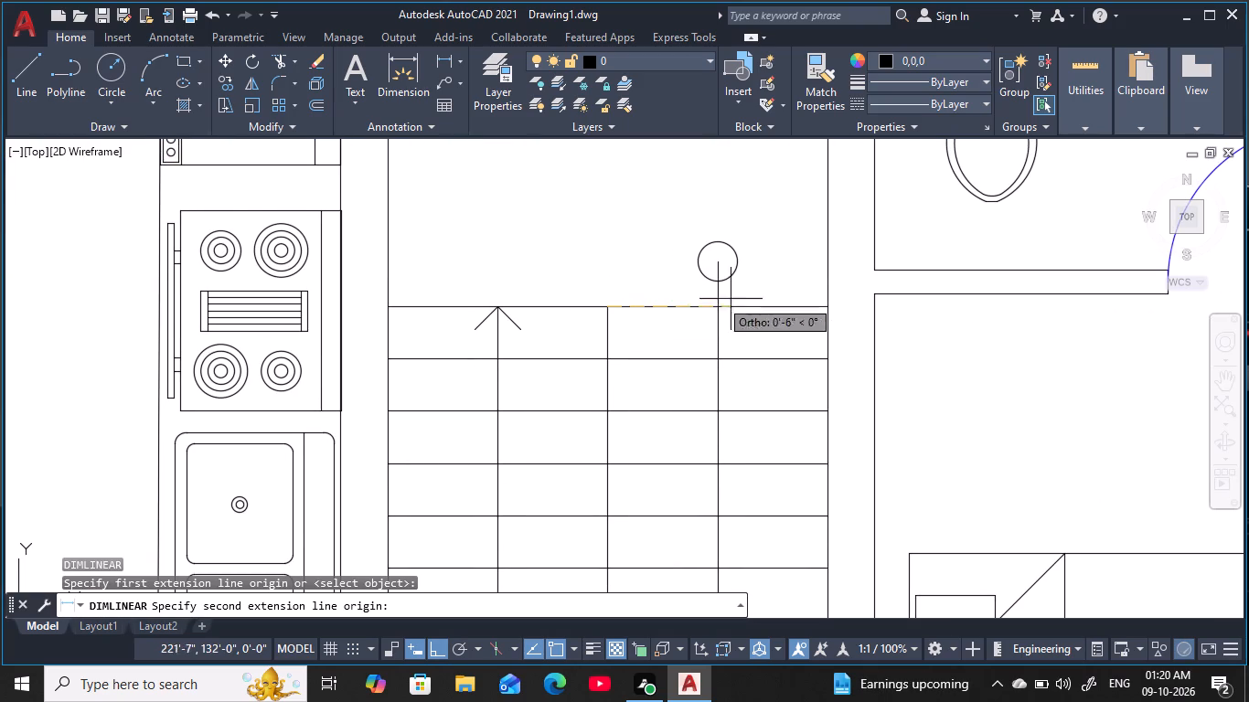
pyautogui.click(825, 308)
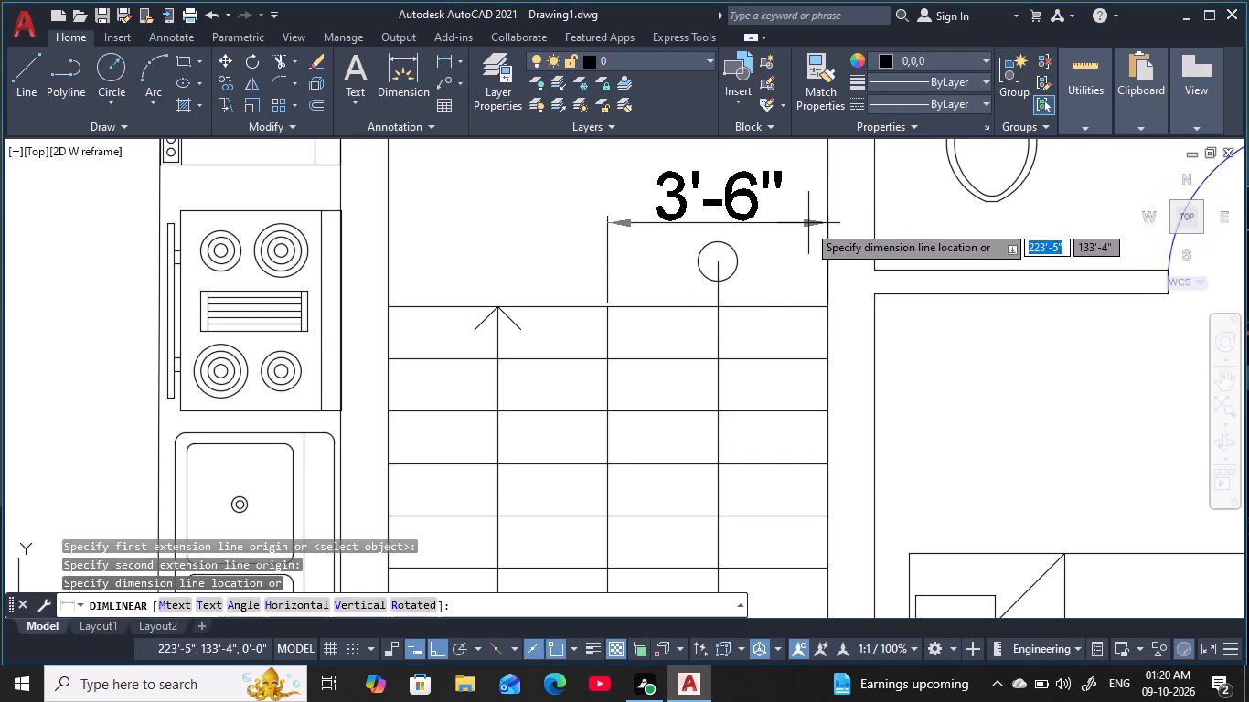
pyautogui.click(761, 198)
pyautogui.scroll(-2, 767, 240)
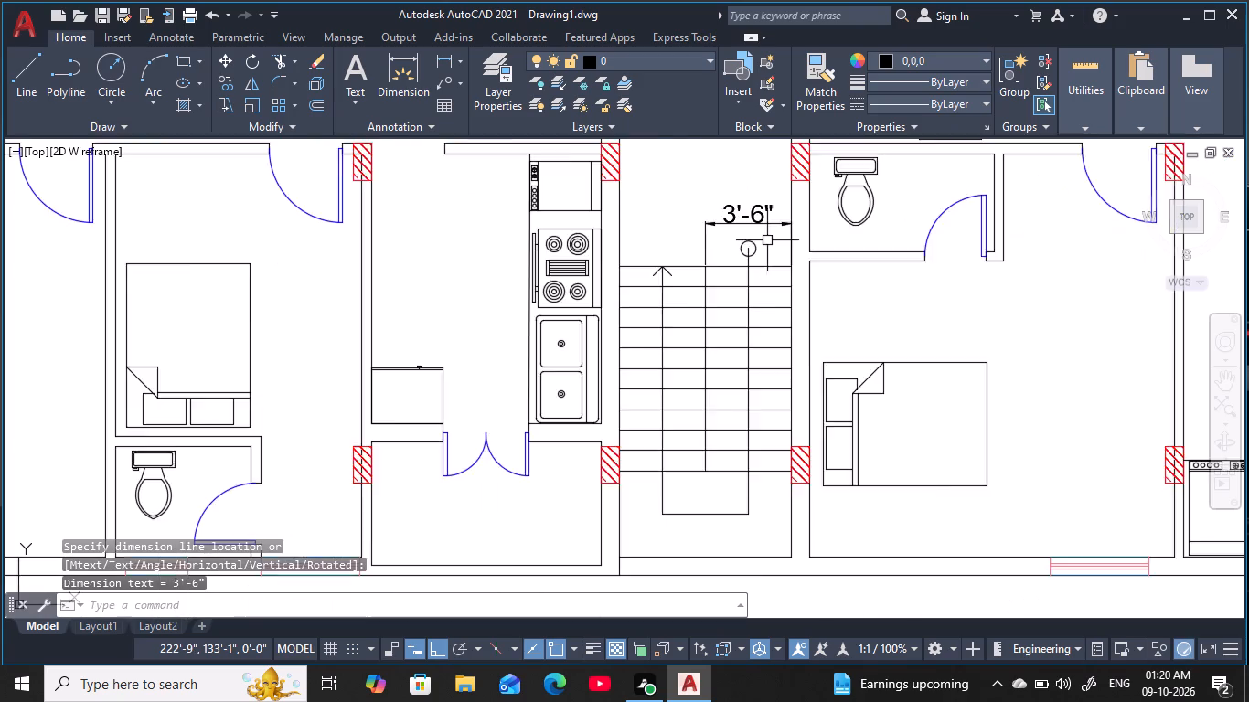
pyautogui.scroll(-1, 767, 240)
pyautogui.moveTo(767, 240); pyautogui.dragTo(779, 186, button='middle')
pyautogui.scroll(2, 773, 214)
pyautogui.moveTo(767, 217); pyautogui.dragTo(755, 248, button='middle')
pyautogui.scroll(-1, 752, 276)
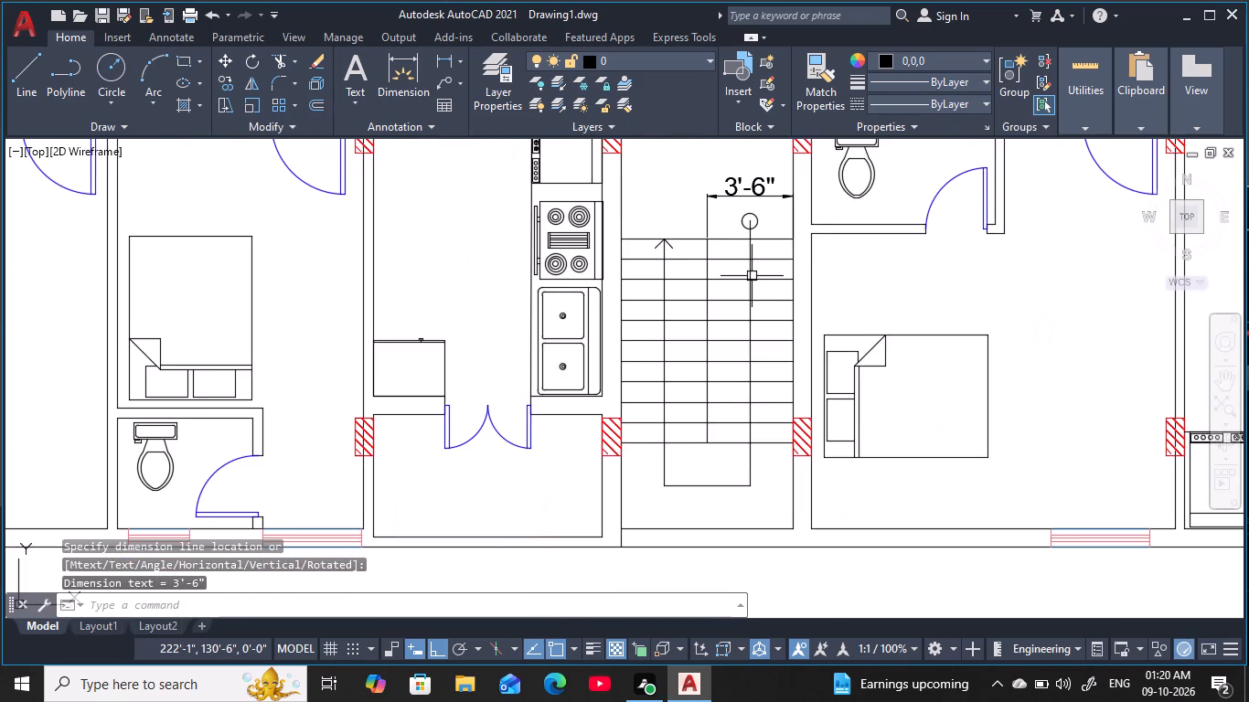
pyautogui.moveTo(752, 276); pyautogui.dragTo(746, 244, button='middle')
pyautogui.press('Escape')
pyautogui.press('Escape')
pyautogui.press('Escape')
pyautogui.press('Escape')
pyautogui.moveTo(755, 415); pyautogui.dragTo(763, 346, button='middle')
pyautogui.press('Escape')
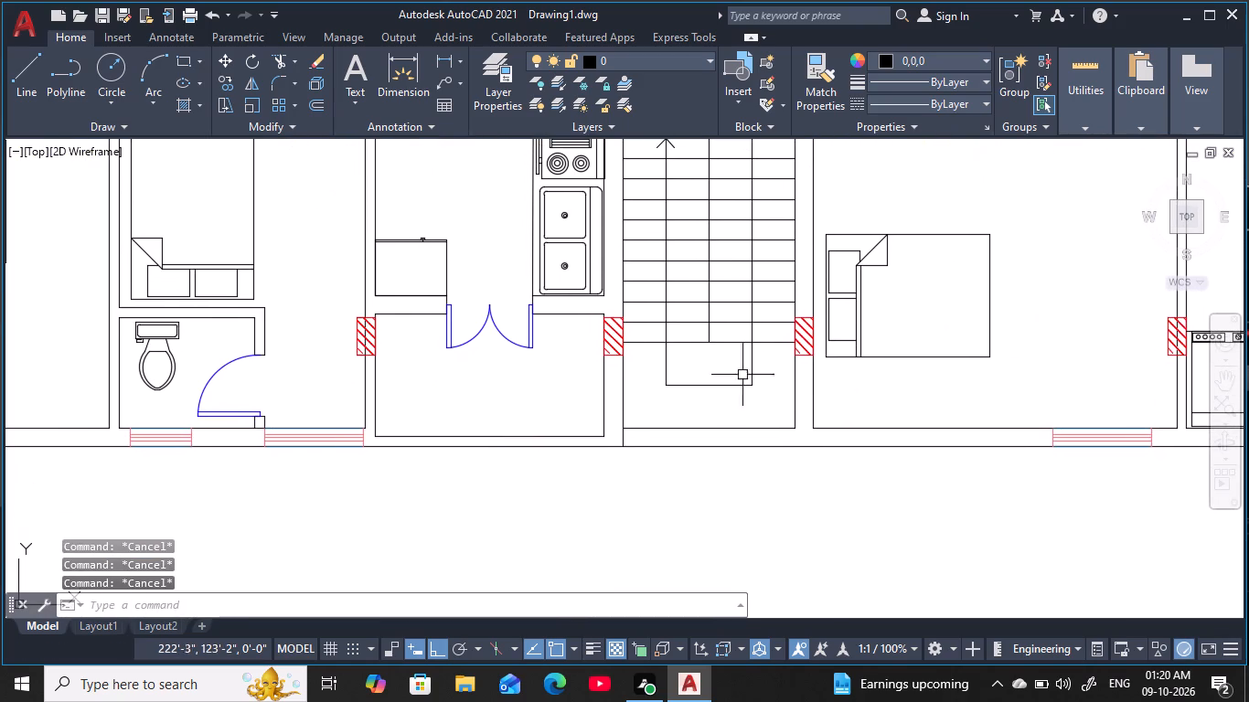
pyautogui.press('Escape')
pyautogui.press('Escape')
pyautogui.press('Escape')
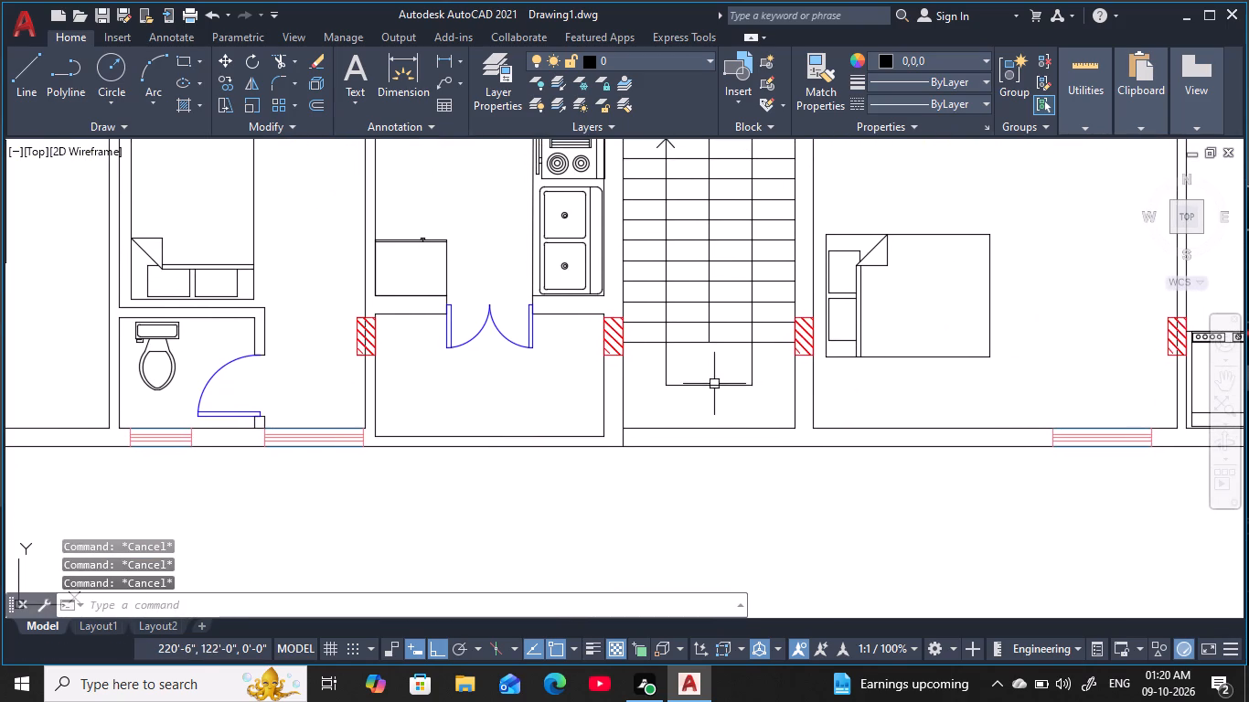
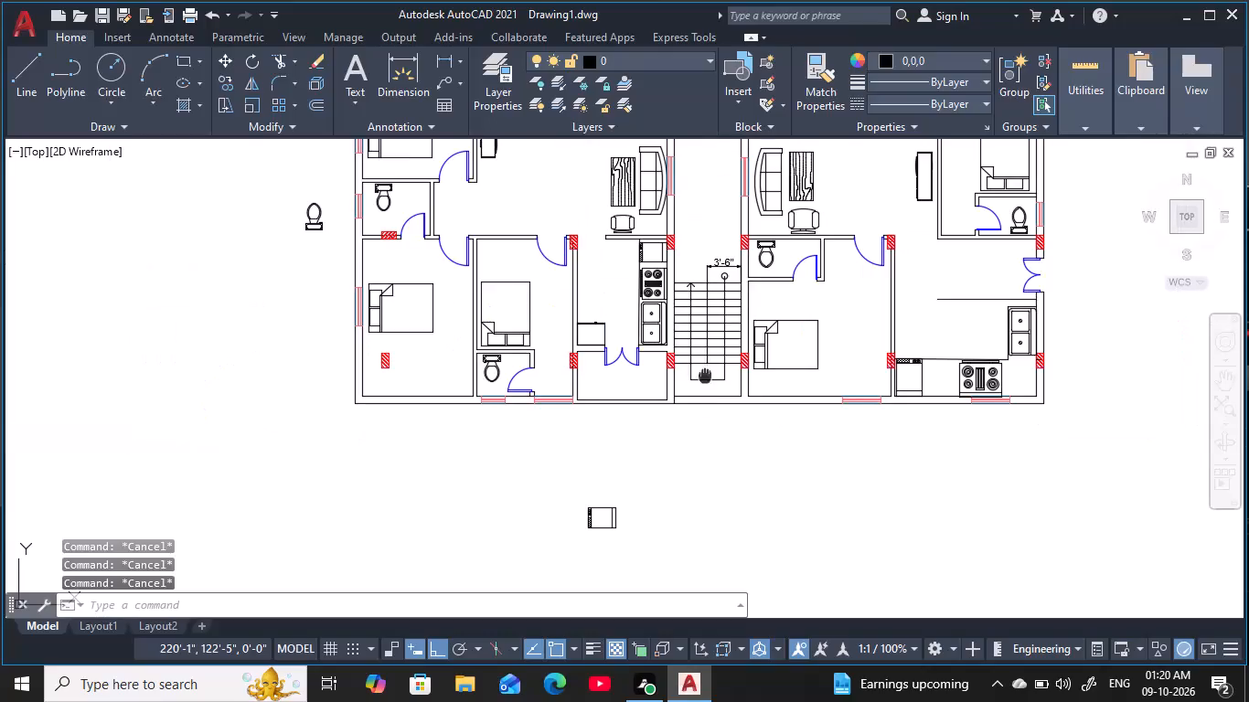
# Start single-line text 9" high and unrotated above the bed in the northwest bedroom, with the first line "M.BED ROOM".
pyautogui.moveTo(705, 376); pyautogui.dragTo(658, 376, button='middle')
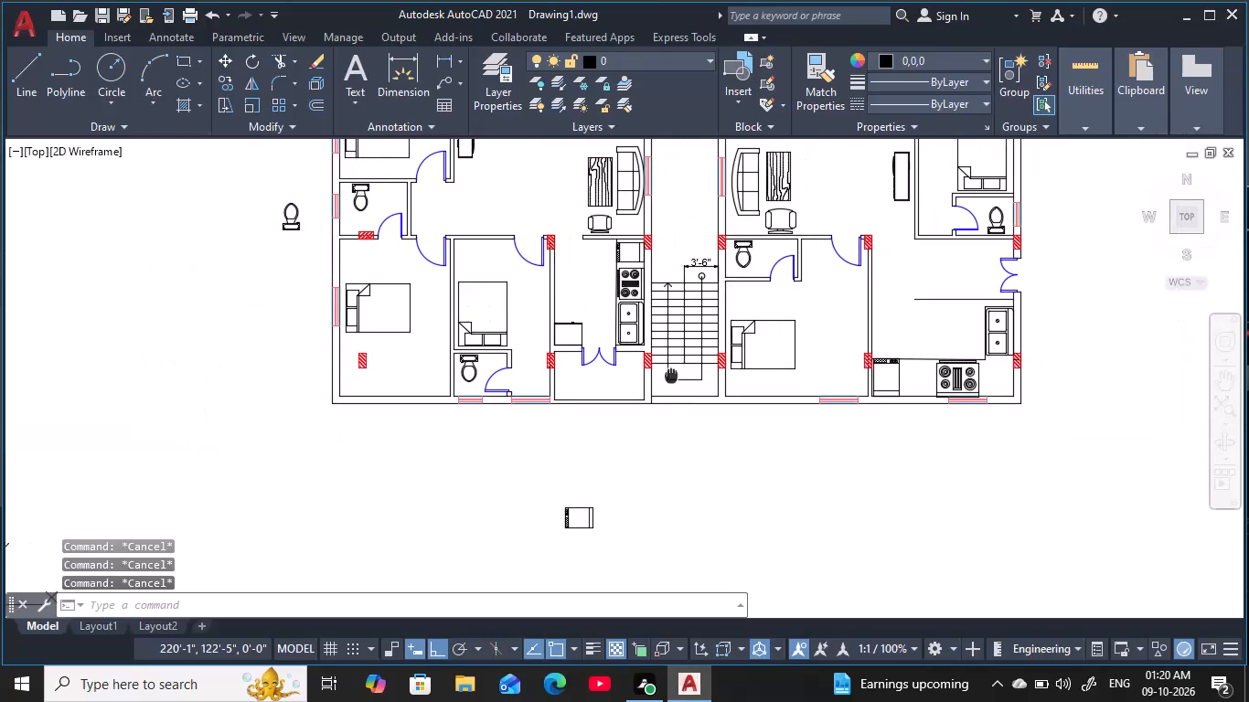
pyautogui.moveTo(658, 376); pyautogui.dragTo(486, 415, button='middle')
pyautogui.moveTo(578, 348); pyautogui.dragTo(638, 400, button='middle')
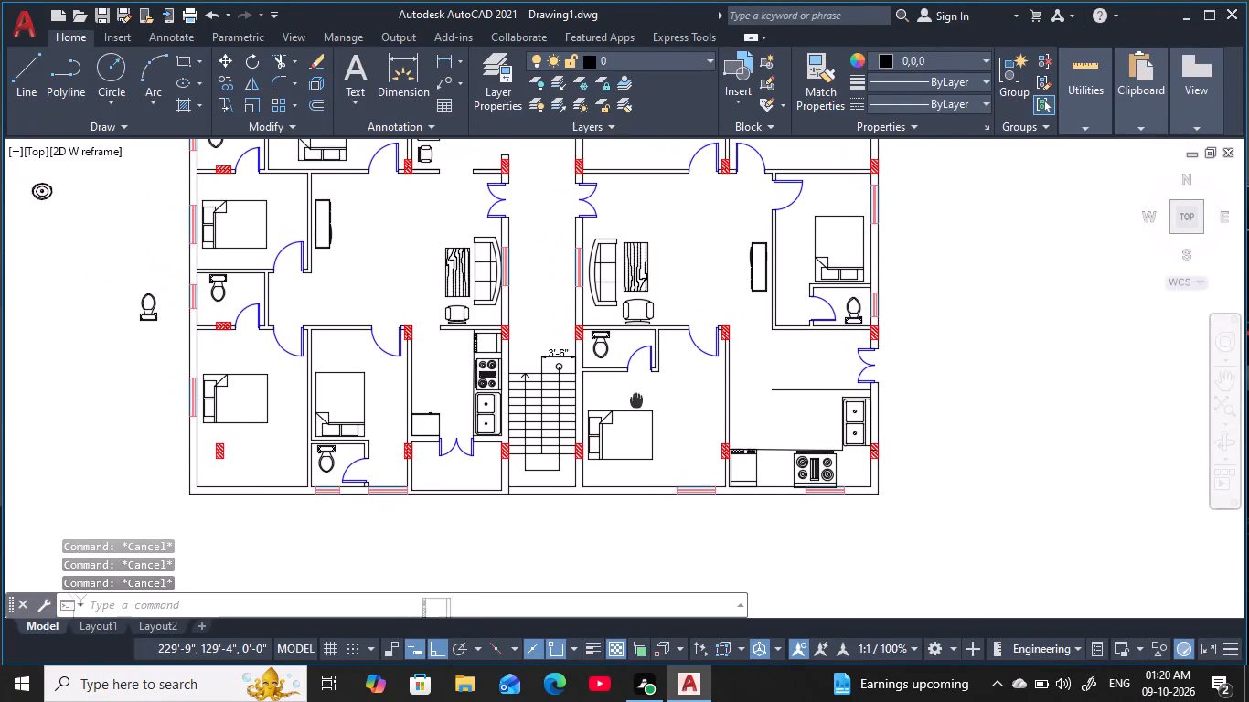
pyautogui.moveTo(638, 400); pyautogui.dragTo(699, 408, button='middle')
pyautogui.moveTo(407, 291); pyautogui.dragTo(507, 389, button='middle')
pyautogui.moveTo(510, 378); pyautogui.dragTo(471, 353, button='middle')
pyautogui.scroll(-1, 471, 353)
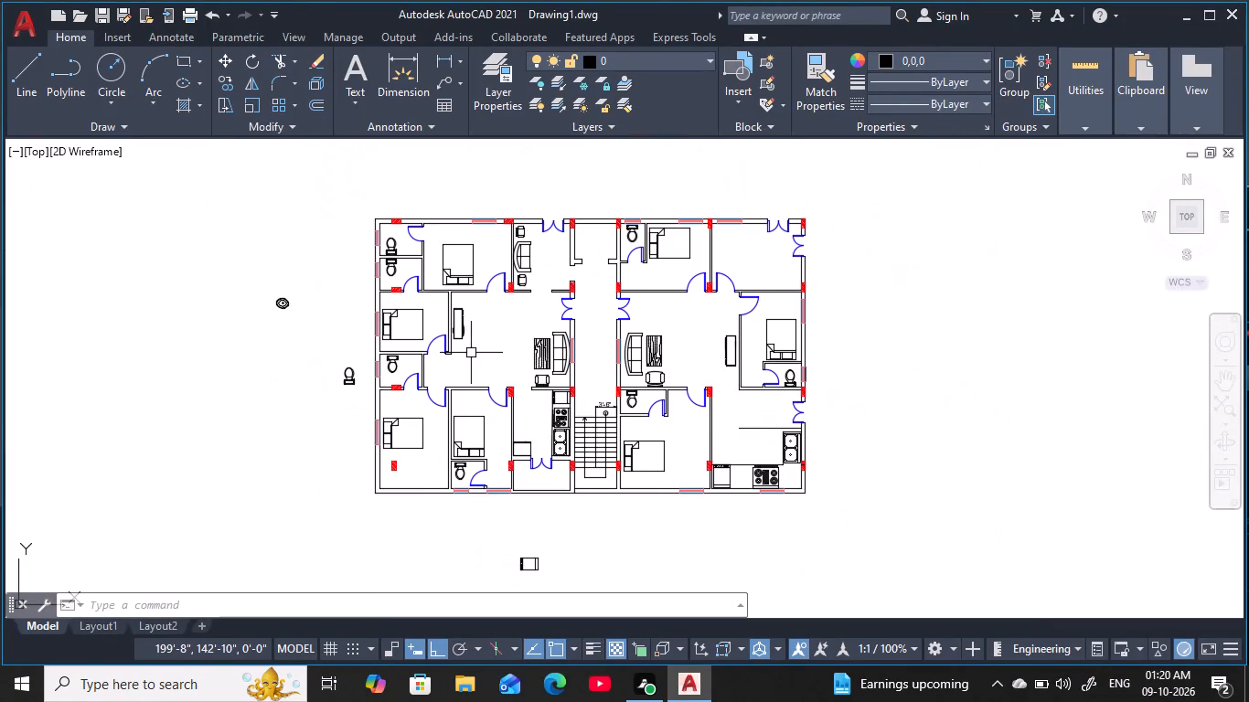
pyautogui.moveTo(471, 353); pyautogui.dragTo(475, 340, button='middle')
pyautogui.scroll(1, 475, 340)
pyautogui.moveTo(475, 340); pyautogui.dragTo(476, 399, button='middle')
pyautogui.press('Escape')
pyautogui.press('Escape')
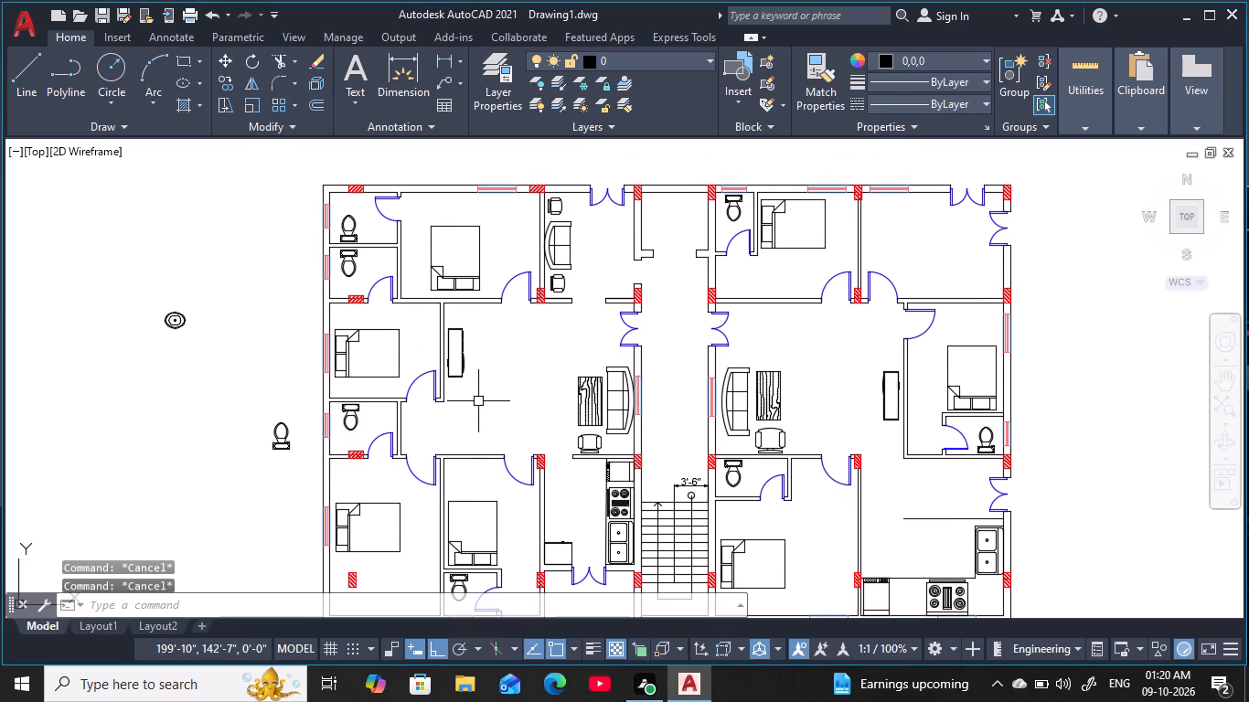
pyautogui.press('Escape')
pyautogui.press('Escape')
pyautogui.press('d')
pyautogui.press('t')
pyautogui.press('space')
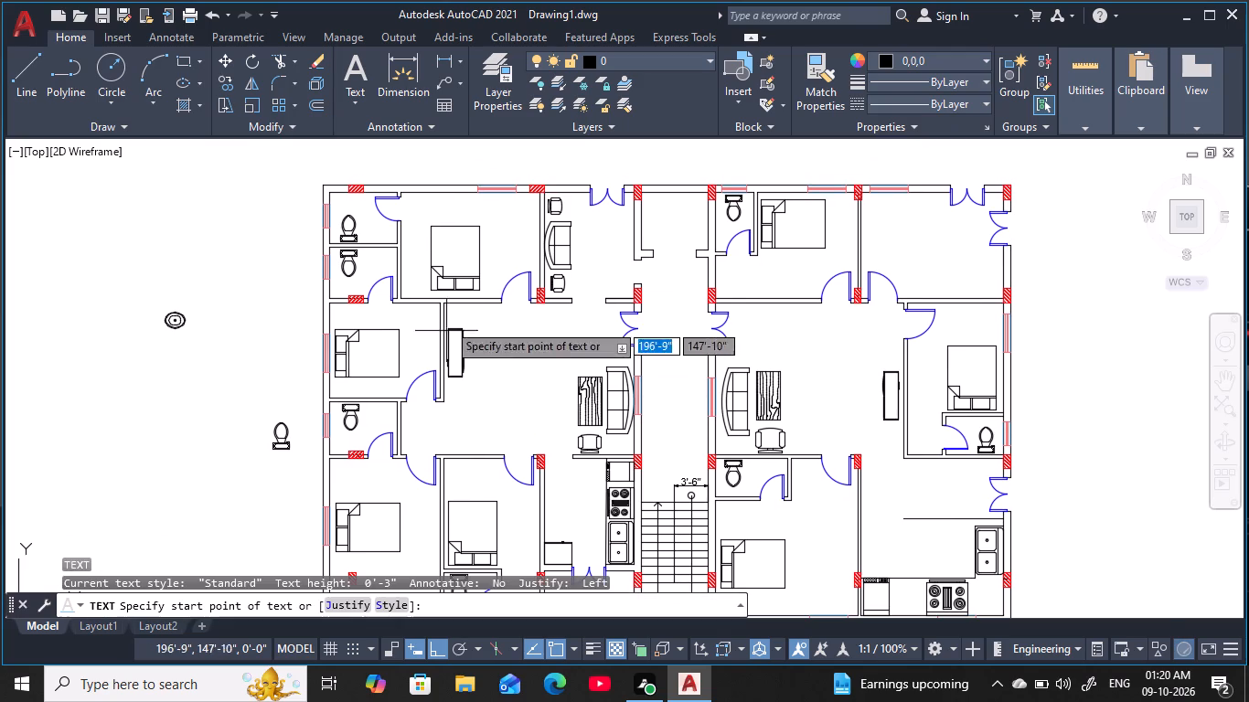
pyautogui.scroll(2, 438, 212)
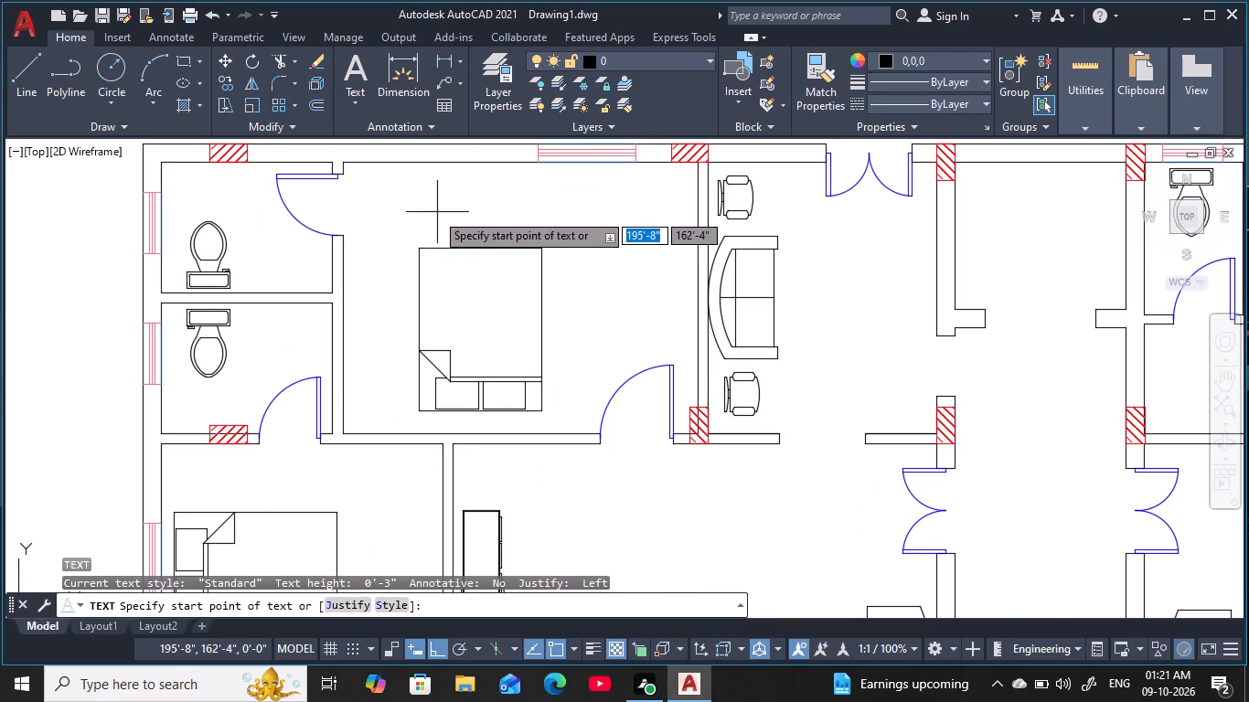
pyautogui.click(391, 204)
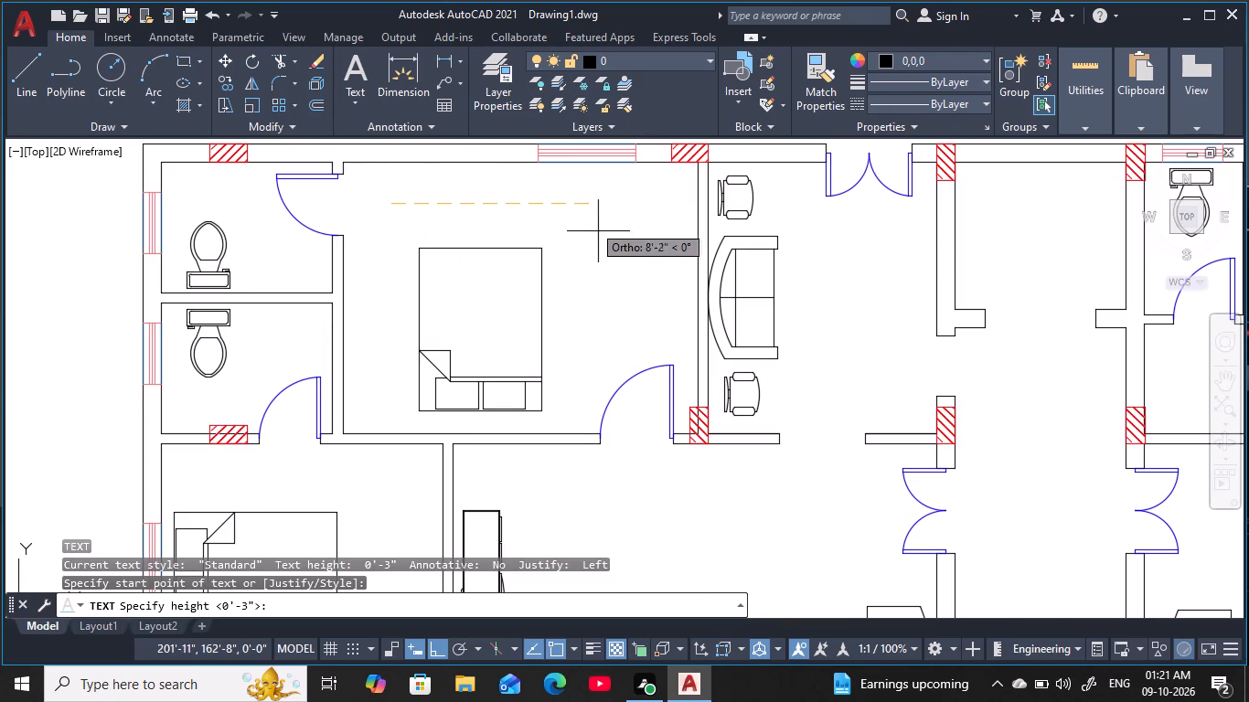
pyautogui.press('9')
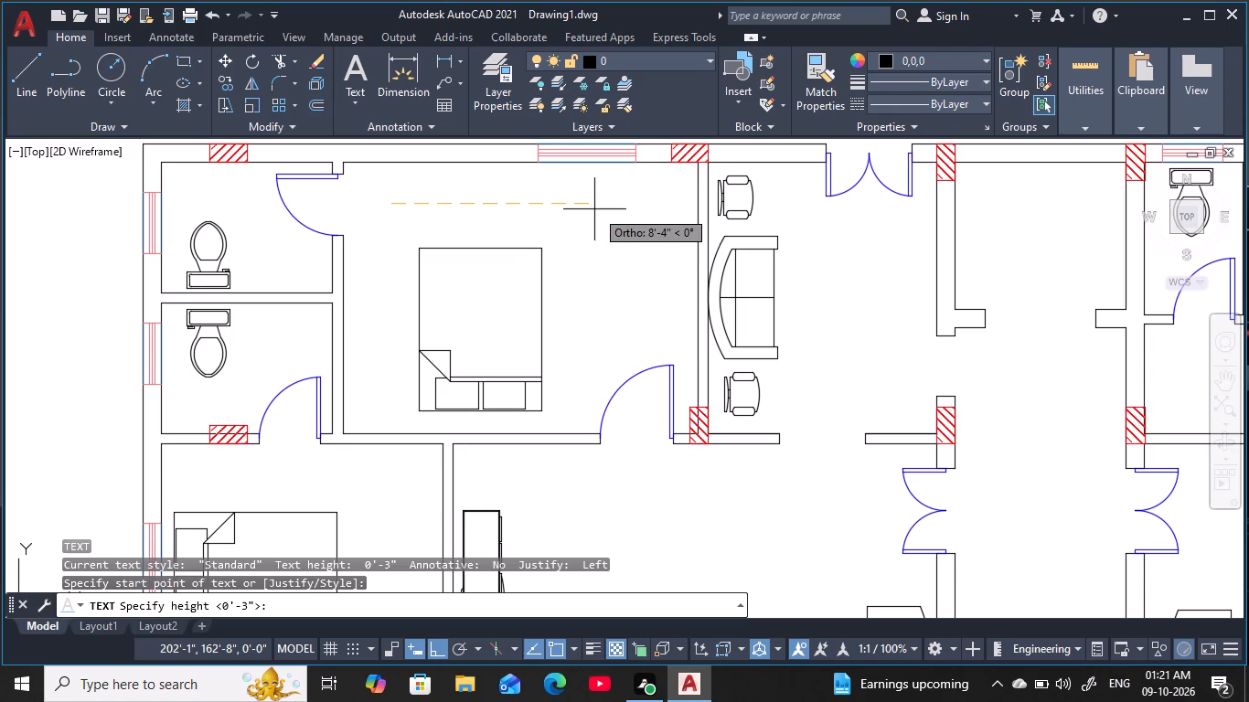
pyautogui.press('space')
pyautogui.press('space')
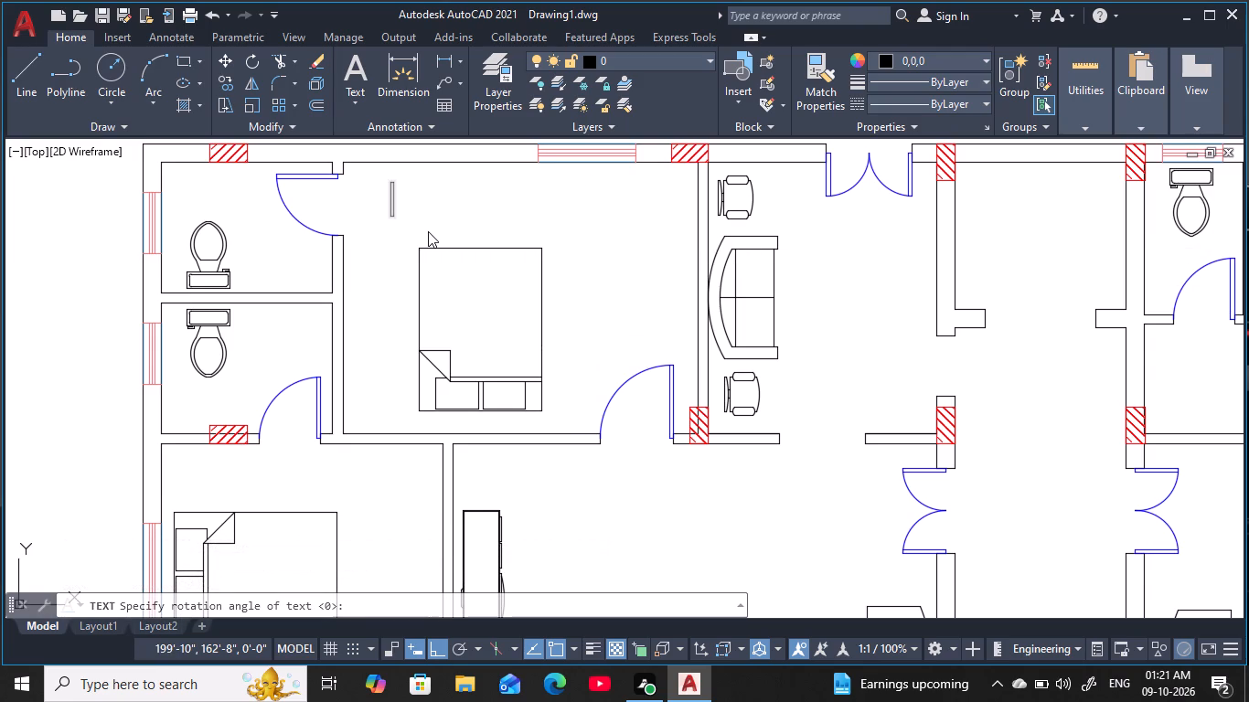
pyautogui.press('m')
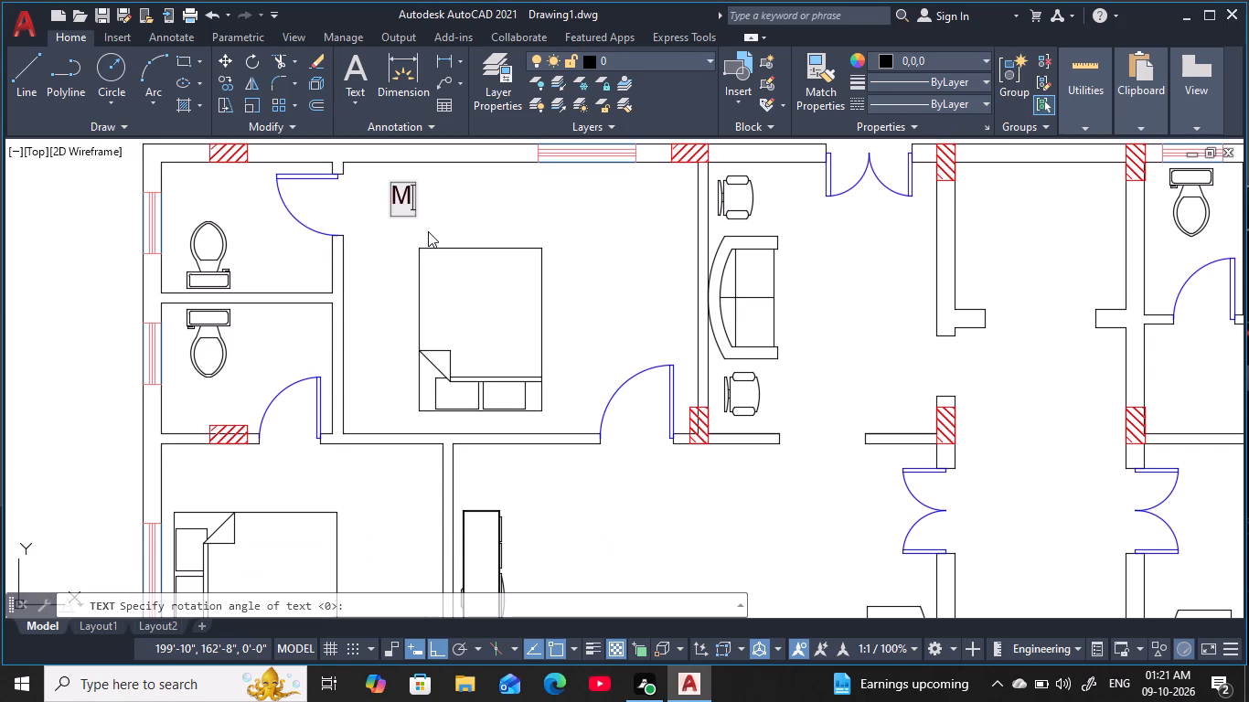
pyautogui.write('.BEDV')
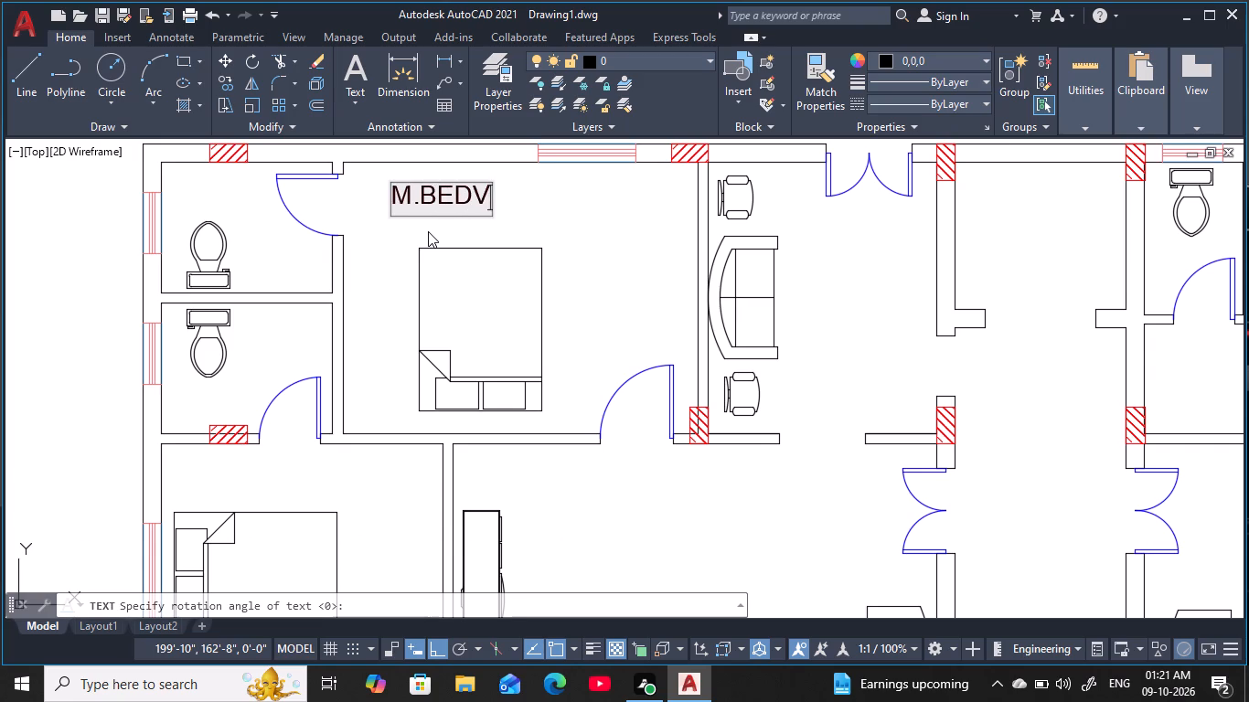
pyautogui.press('BackSpace')
pyautogui.press('space')
pyautogui.write('ROOM')
pyautogui.press('Return')
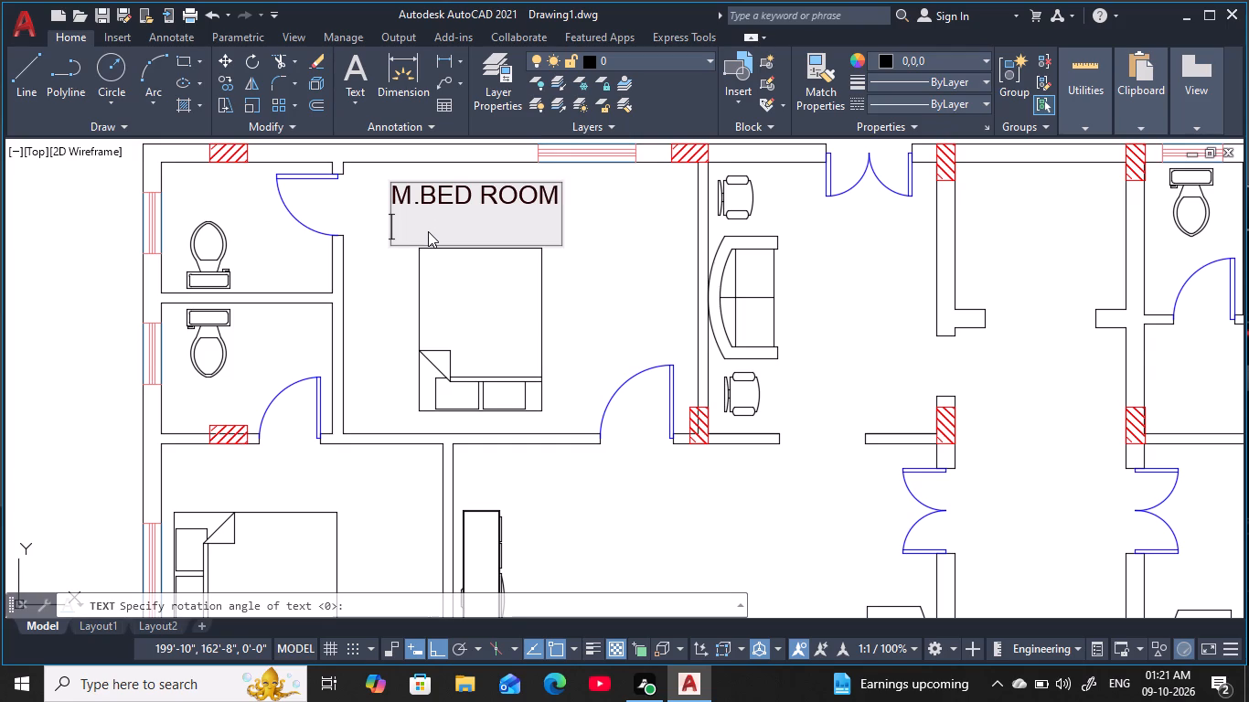
# Add the room size 14'-6" x 11'-1" as a second text line beneath the M.BED ROOM label.
pyautogui.write('14')
pyautogui.press("'")
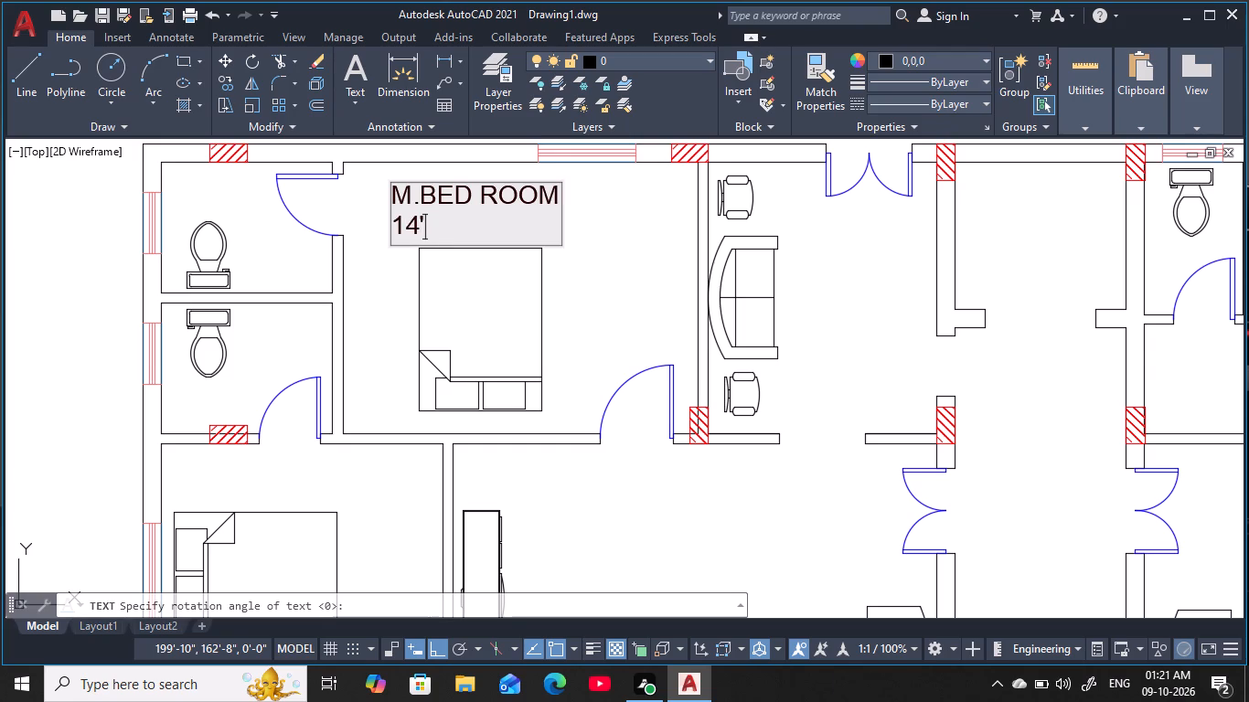
pyautogui.press('-')
pyautogui.press('6')
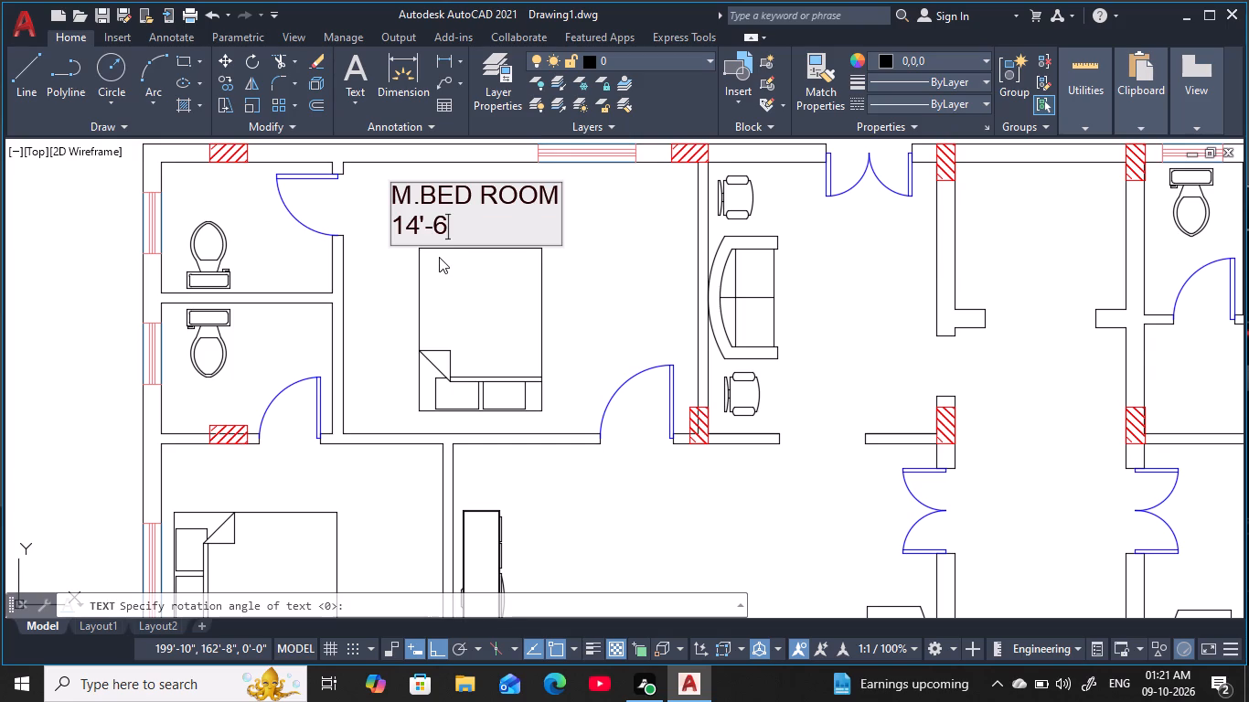
pyautogui.hotkey('shift', '"')
pyautogui.press('space')
pyautogui.write('x')
pyautogui.press('space')
pyautogui.press('1')
pyautogui.press('1')
pyautogui.press("'")
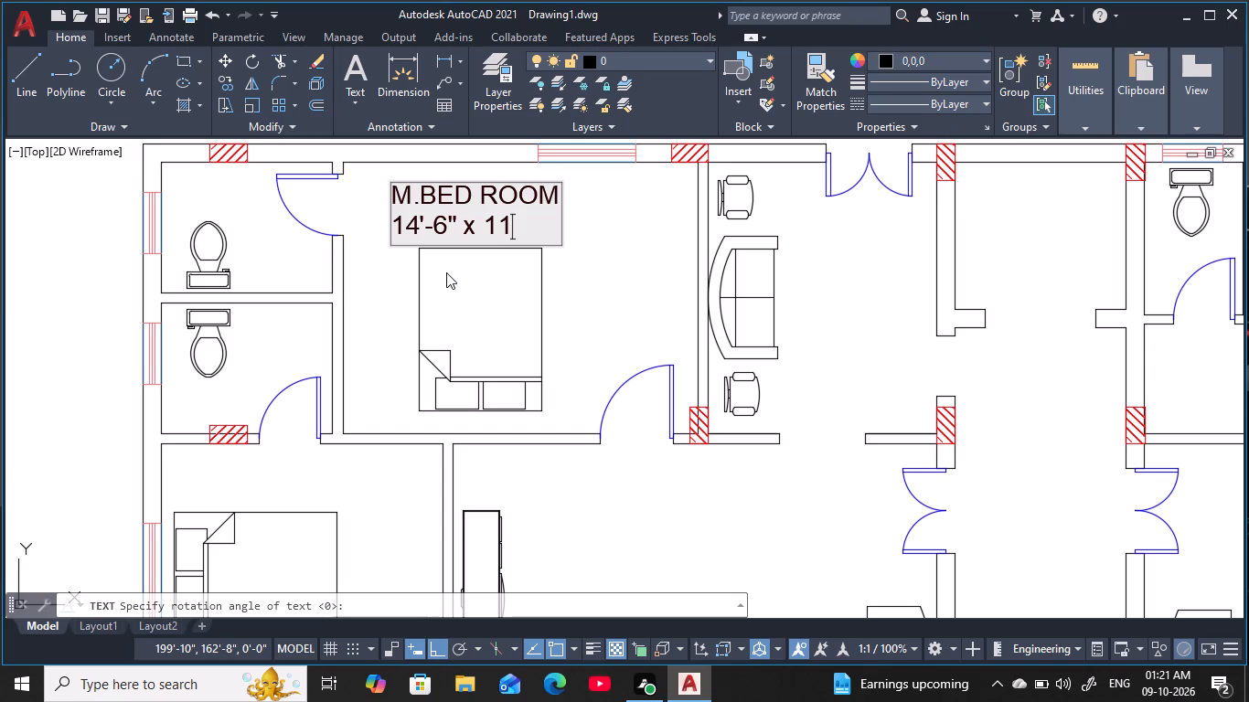
pyautogui.press('-')
pyautogui.press('1')
pyautogui.hotkey('shift', '"')
pyautogui.press('Return')
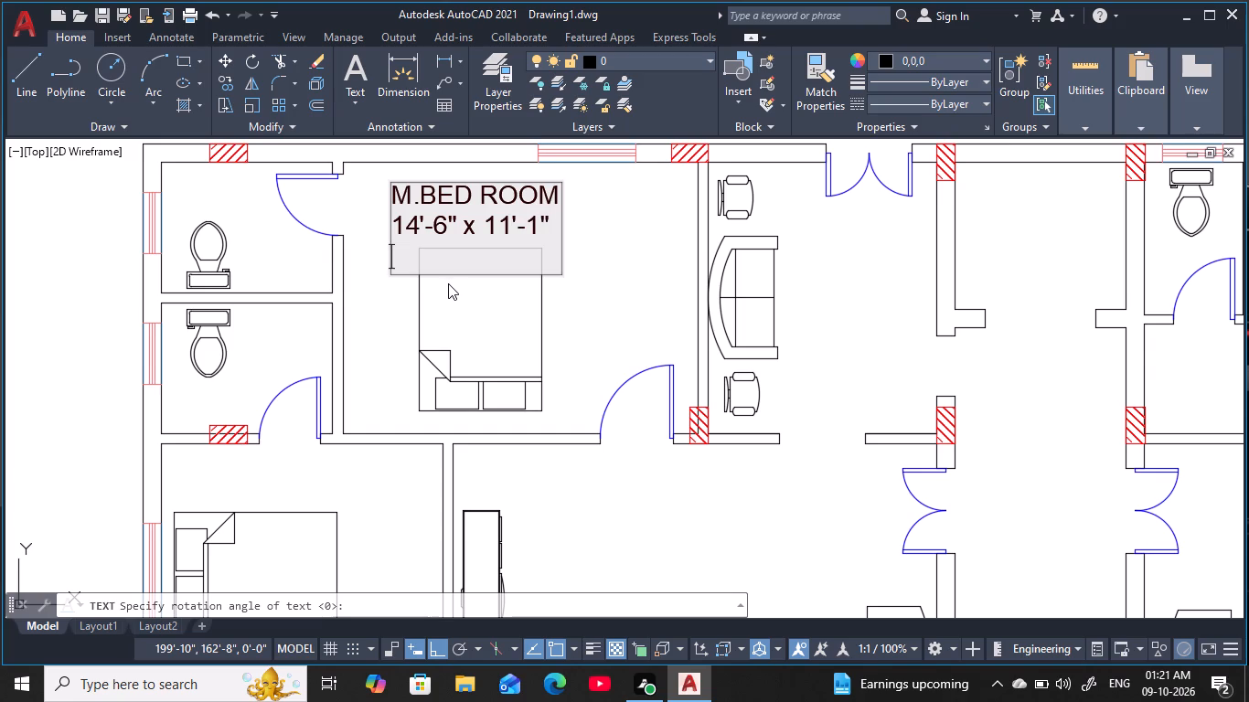
pyautogui.click(644, 301)
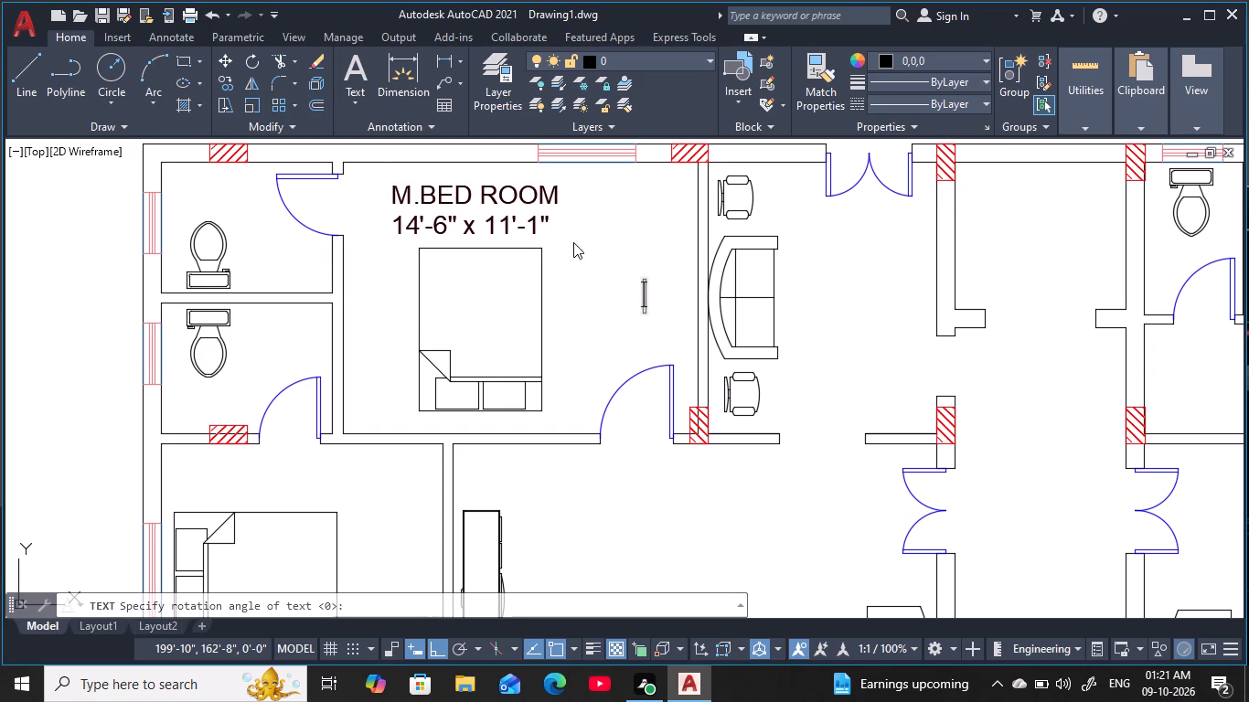
pyautogui.press('Escape')
pyautogui.press('Escape')
pyautogui.press('Escape')
pyautogui.press('Escape')
# Copy both lines of the northwest bedroom's label into the southwest corner bedroom, just southeast of its bed, with ortho off.
pyautogui.moveTo(571, 244); pyautogui.dragTo(614, 234, button='middle')
pyautogui.press('Escape')
pyautogui.press('Escape')
pyautogui.press('Escape')
pyautogui.click(528, 177)
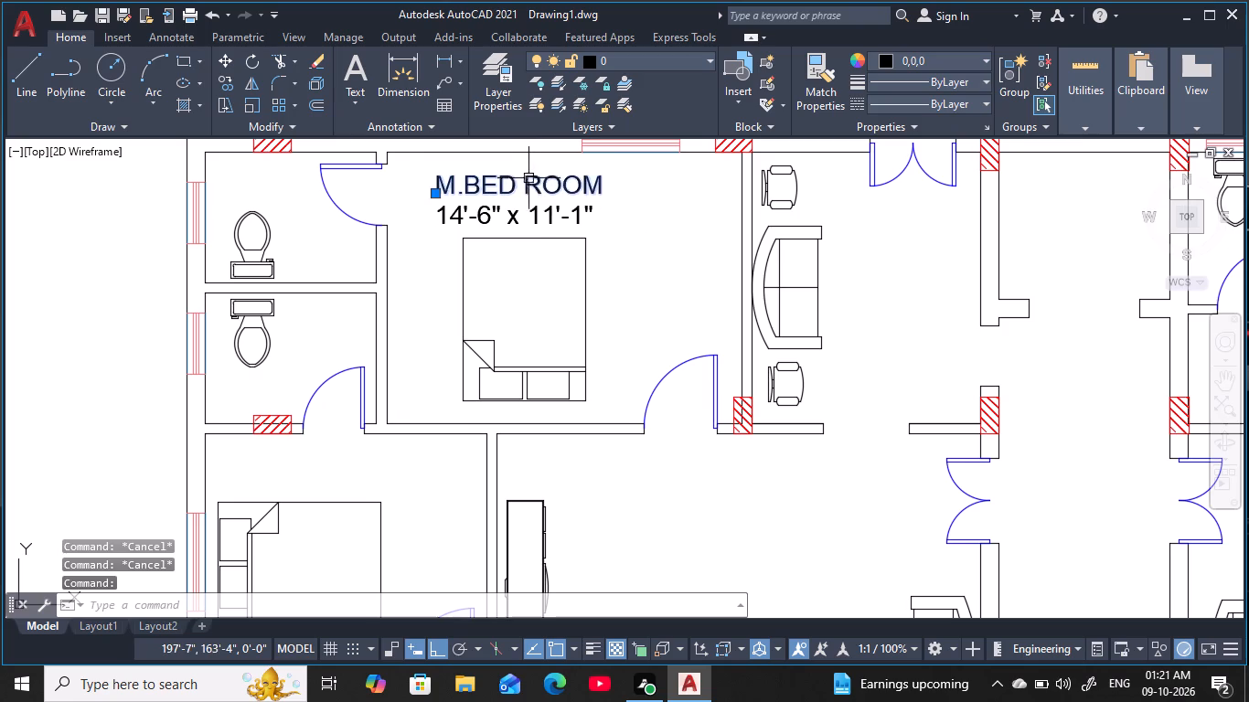
pyautogui.click(536, 218)
pyautogui.press('c')
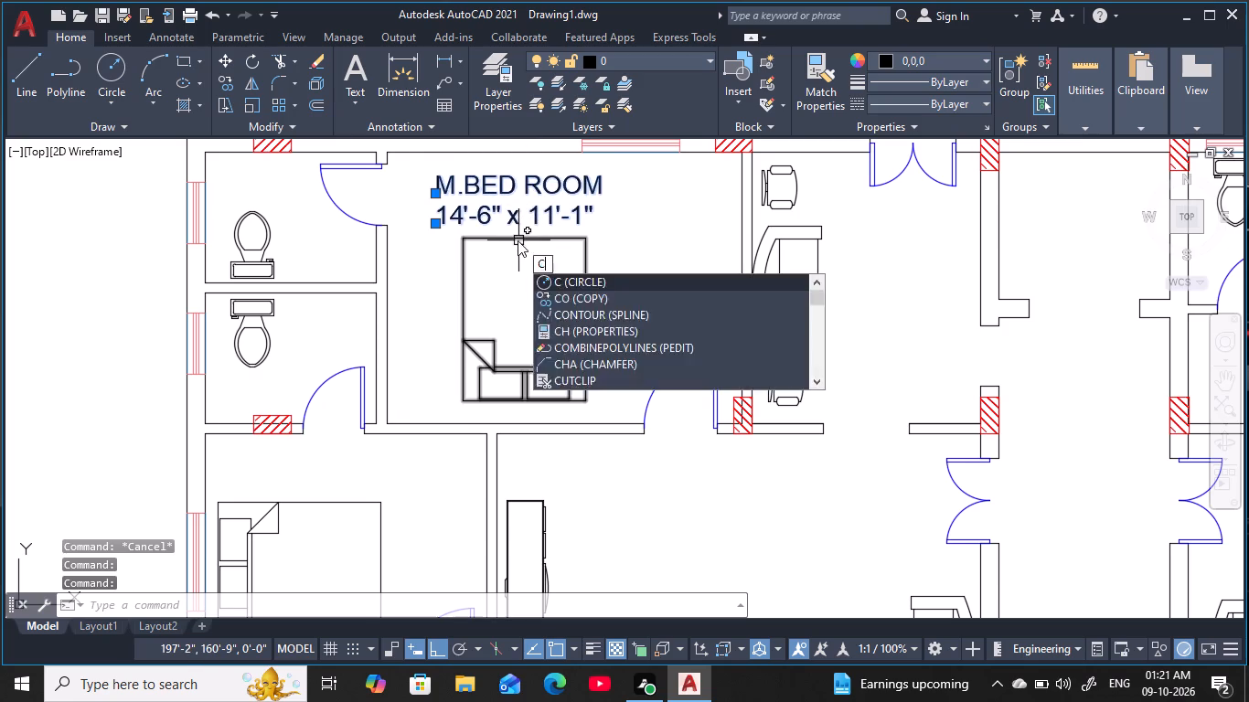
pyautogui.press('o')
pyautogui.press('space')
pyautogui.click(516, 207)
pyautogui.moveTo(576, 219); pyautogui.dragTo(557, 271, button='middle')
pyautogui.scroll(-1, 574, 279)
pyautogui.moveTo(577, 280); pyautogui.dragTo(619, 149, button='middle')
pyautogui.middleClick(673, 352)
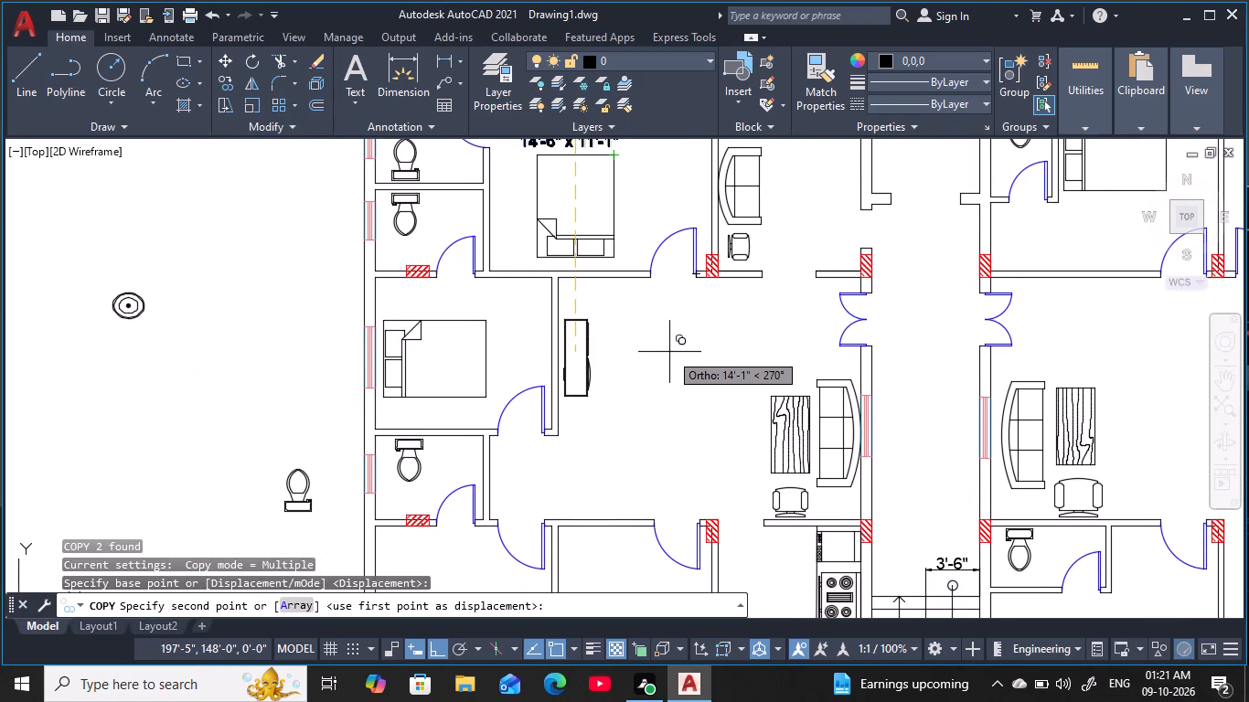
pyautogui.press('F8')
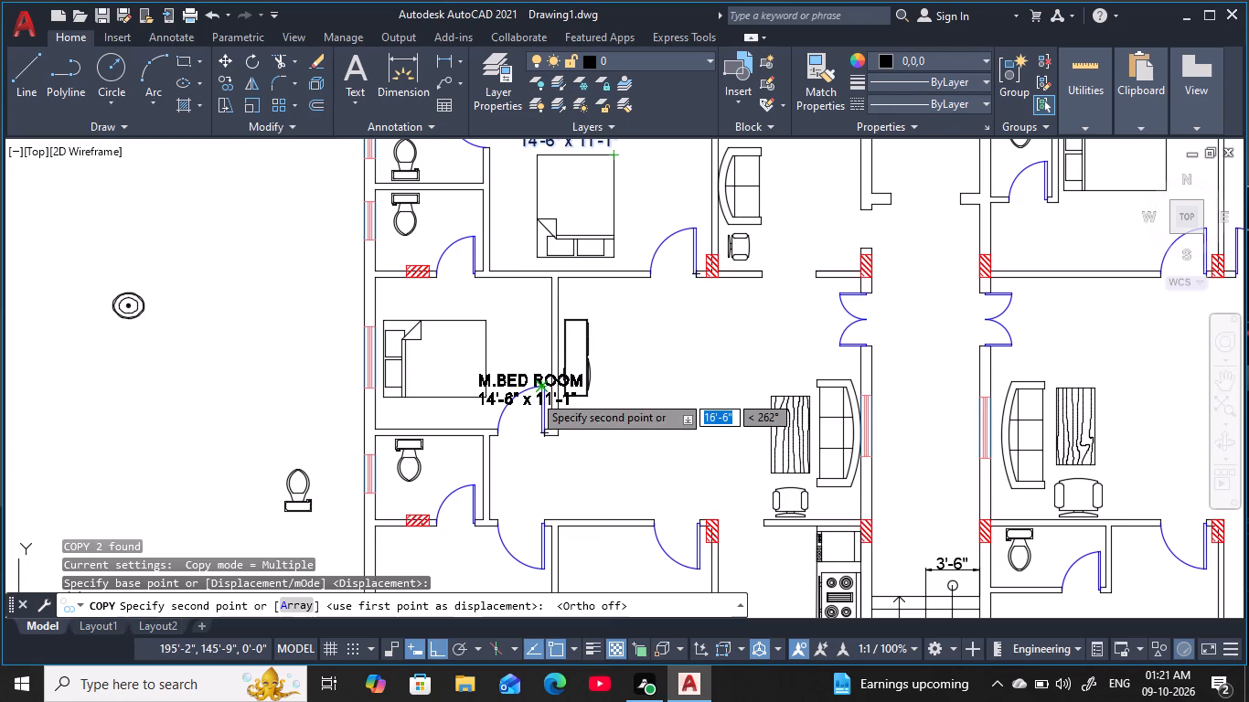
pyautogui.moveTo(611, 365); pyautogui.dragTo(544, 313, button='middle')
pyautogui.scroll(-1, 546, 313)
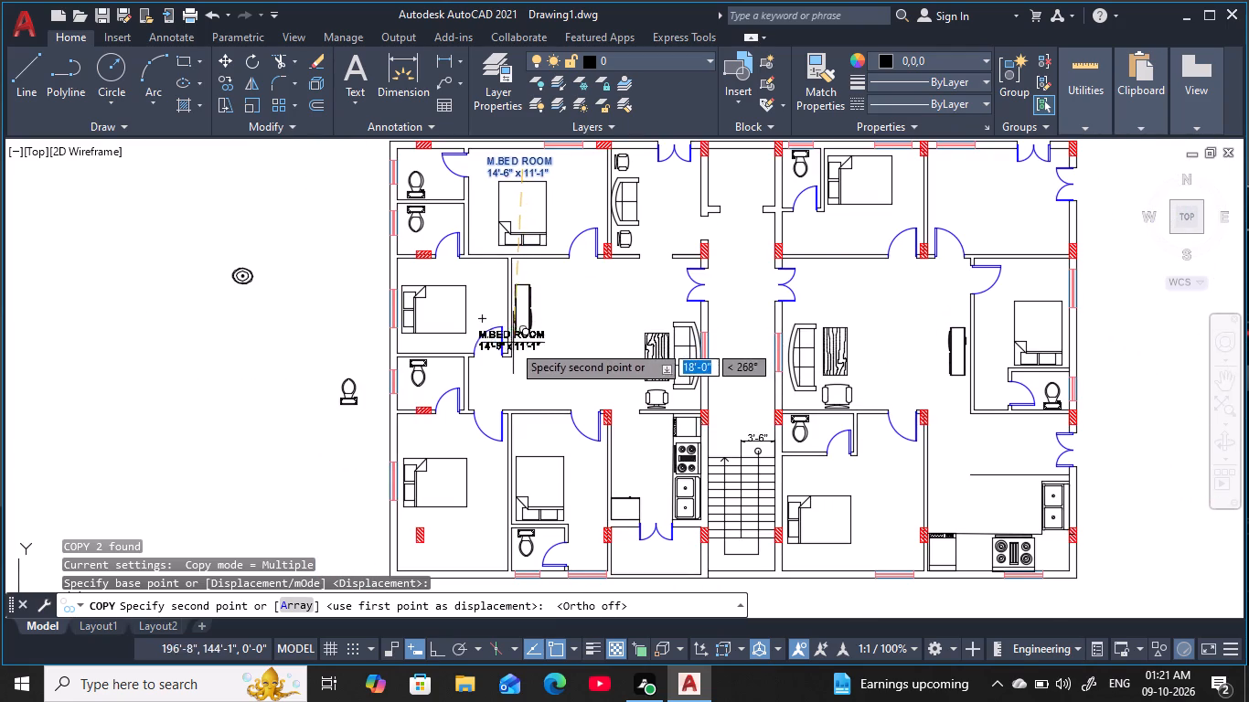
pyautogui.moveTo(481, 427); pyautogui.dragTo(552, 336, button='middle')
pyautogui.scroll(1, 516, 360)
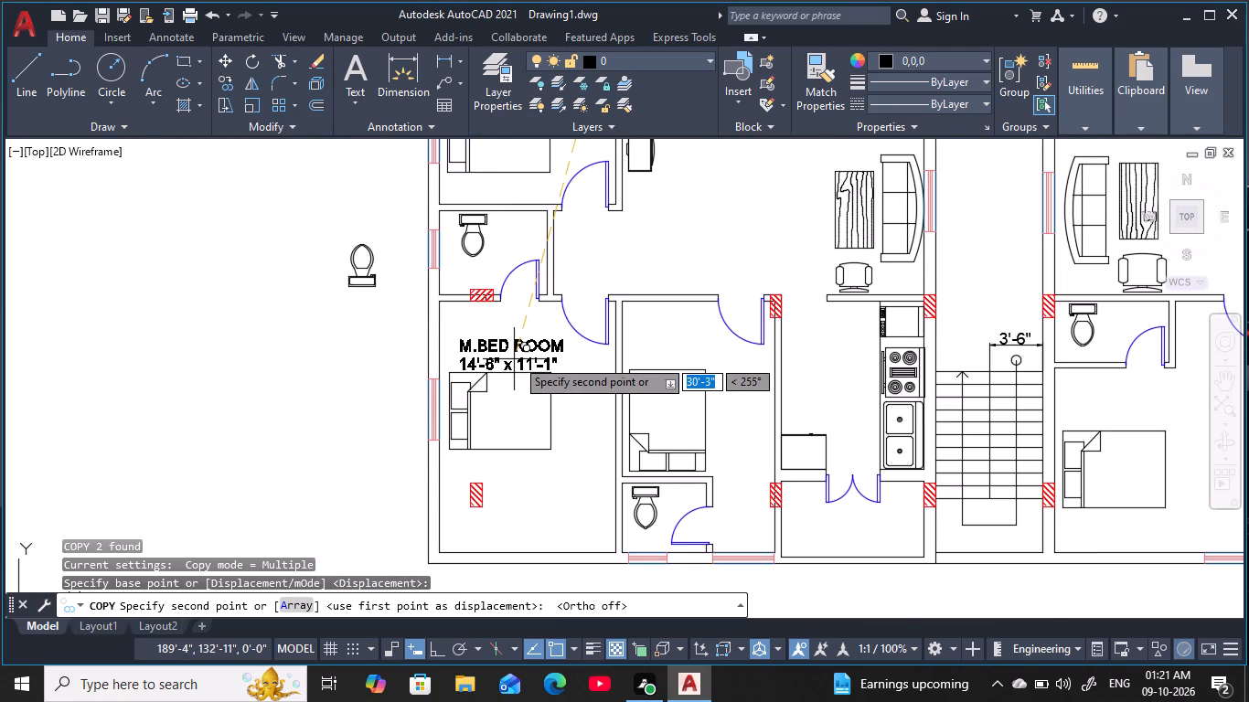
pyautogui.scroll(2, 516, 358)
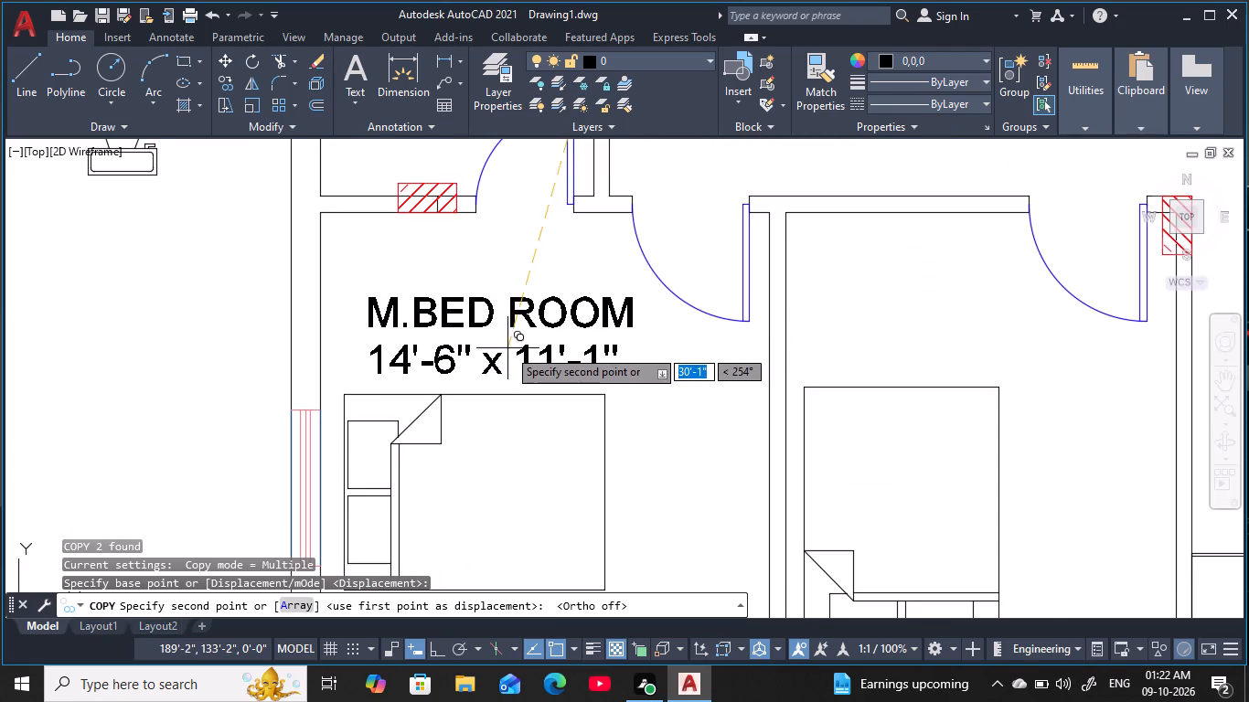
pyautogui.moveTo(608, 368); pyautogui.dragTo(709, 131, button='middle')
pyautogui.click(702, 438)
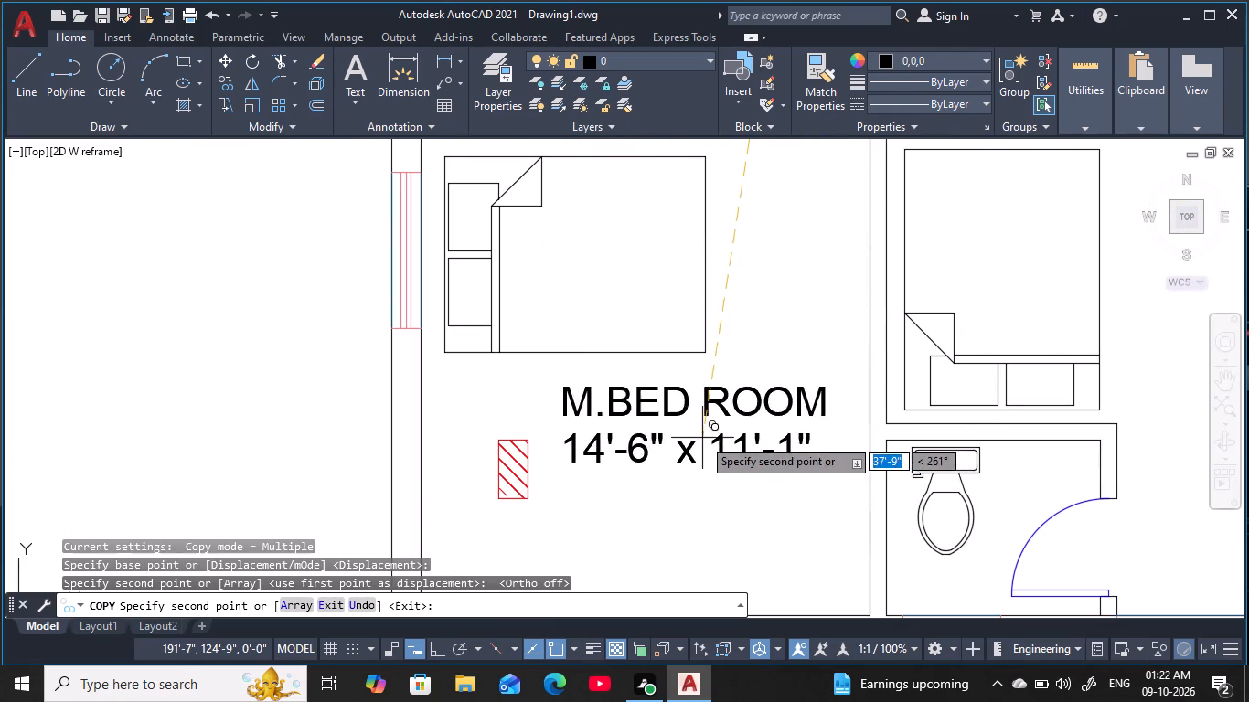
# Place another copy of the label in the bedroom directly east of the southwest corner bedroom, overlapping the bed's east side.
pyautogui.scroll(-2, 726, 423)
pyautogui.moveTo(743, 391); pyautogui.dragTo(485, 409, button='middle')
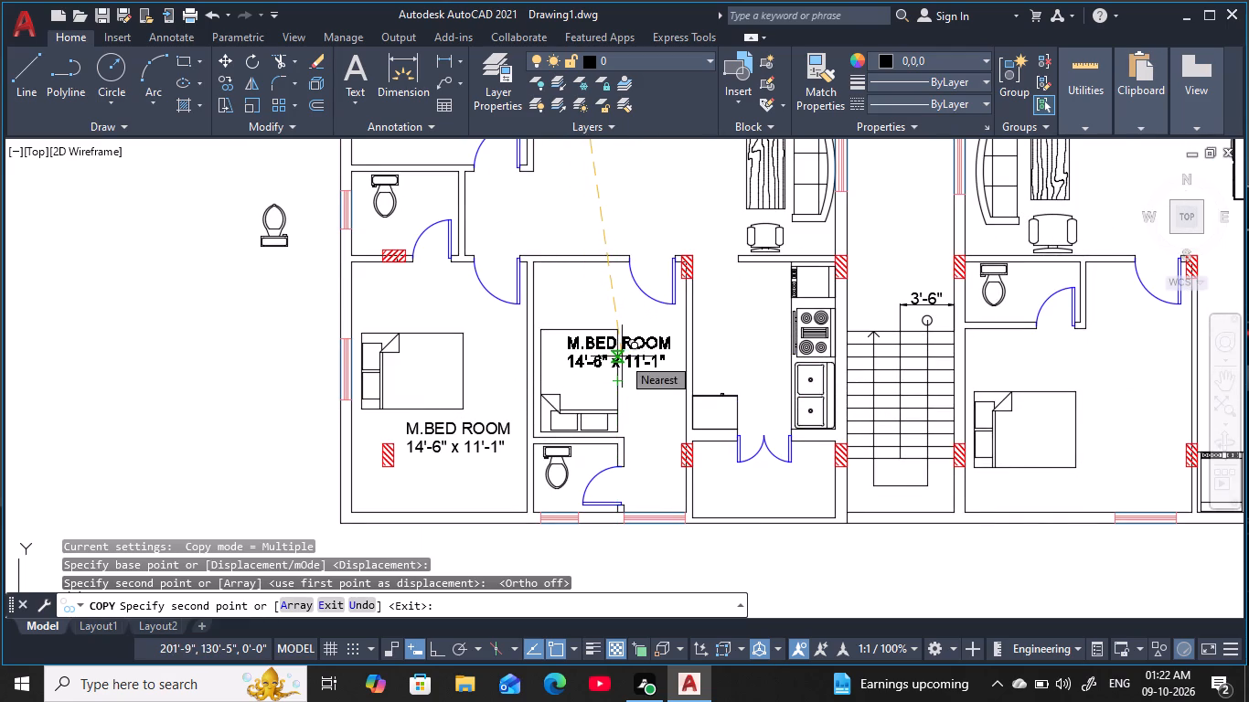
pyautogui.click(622, 356)
# Place another copy of the label in the west unit's living room, between the TV unit and the coffee table.
pyautogui.scroll(-1, 635, 377)
pyautogui.moveTo(636, 378); pyautogui.dragTo(518, 358, button='middle')
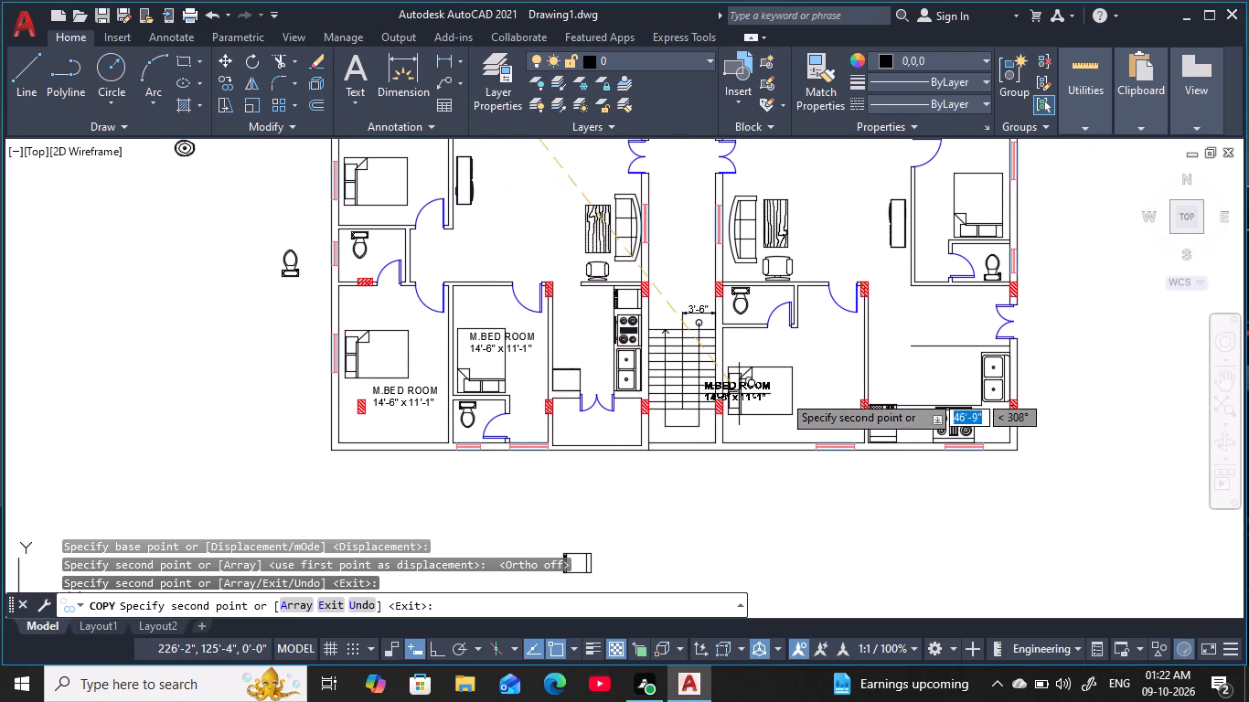
pyautogui.scroll(3, 583, 340)
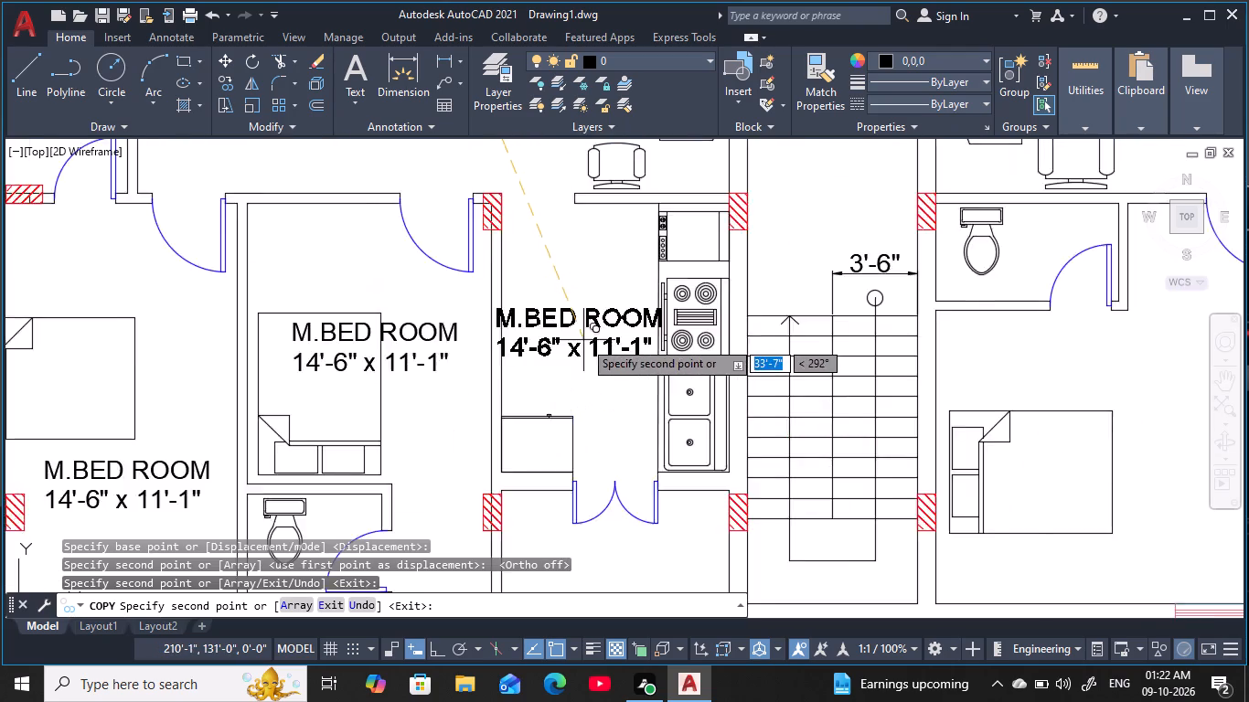
pyautogui.scroll(-2, 589, 335)
pyautogui.moveTo(589, 335); pyautogui.dragTo(711, 545, button='middle')
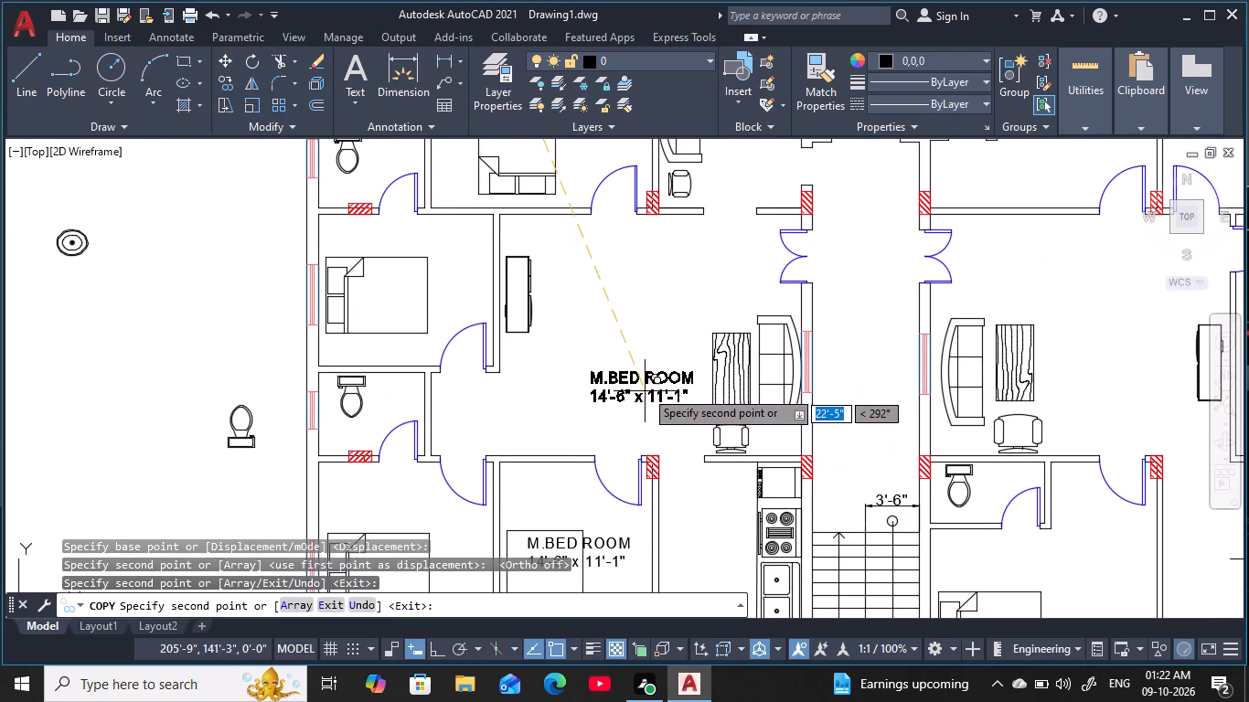
pyautogui.click(620, 335)
pyautogui.moveTo(624, 337); pyautogui.dragTo(840, 425, button='middle')
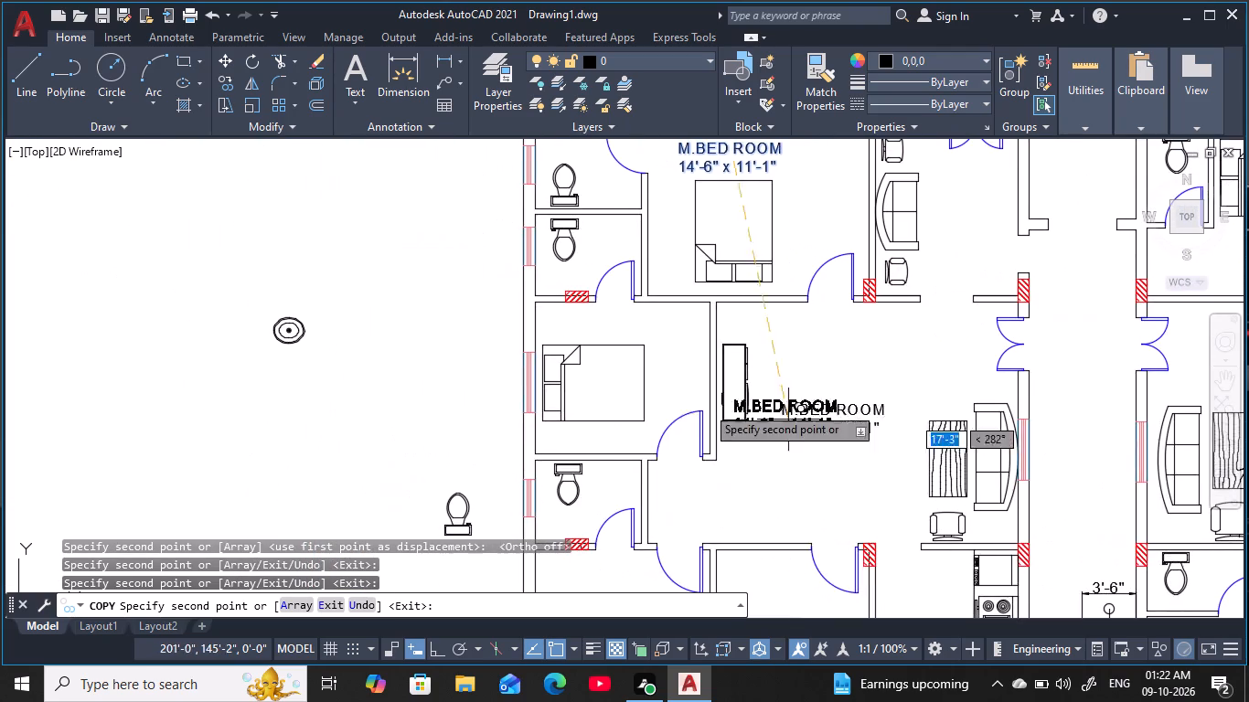
# Place another copy of the label in the west bedroom south of the two northwest bathrooms, overlapping the bed's east side.
pyautogui.scroll(1, 667, 387)
pyautogui.click(639, 378)
# Place label copies in the east unit's northern bedroom, just south of its bed, and in the empty northeast corner room.
pyautogui.scroll(-1, 731, 396)
pyautogui.moveTo(781, 408); pyautogui.dragTo(540, 454, button='middle')
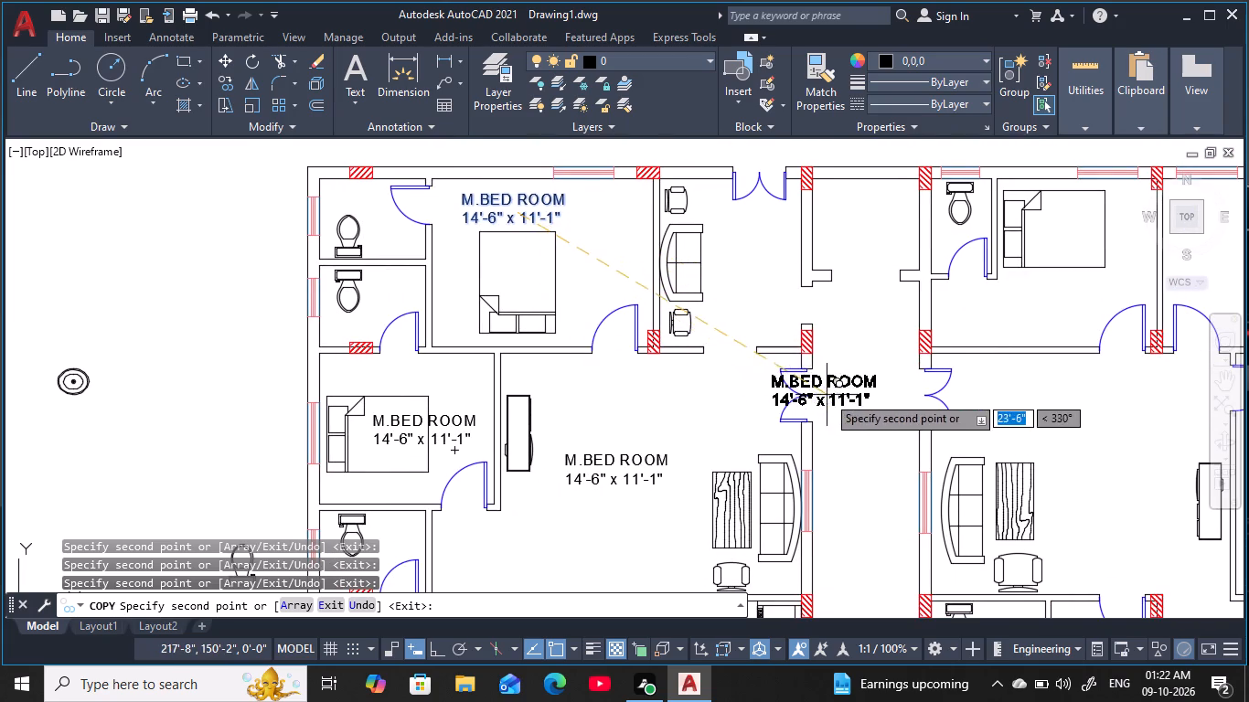
pyautogui.moveTo(827, 389); pyautogui.dragTo(548, 275, button='middle')
pyautogui.moveTo(566, 339); pyautogui.dragTo(488, 537, button='middle')
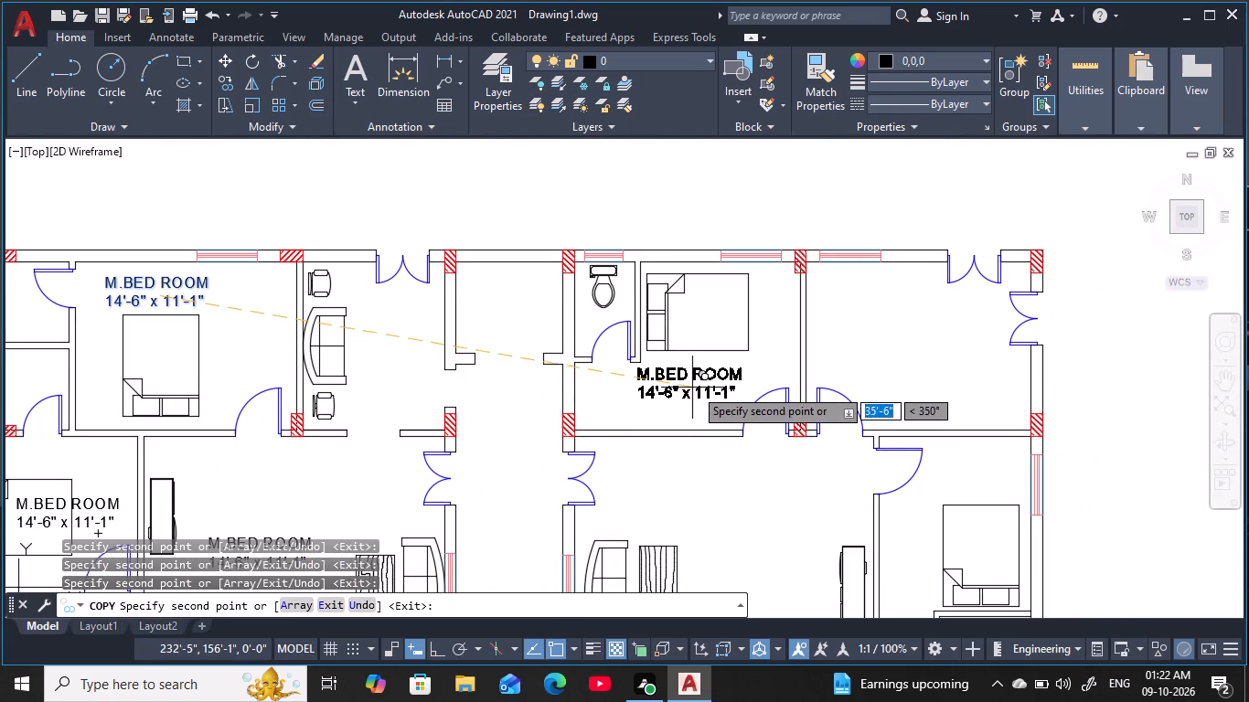
pyautogui.click(702, 383)
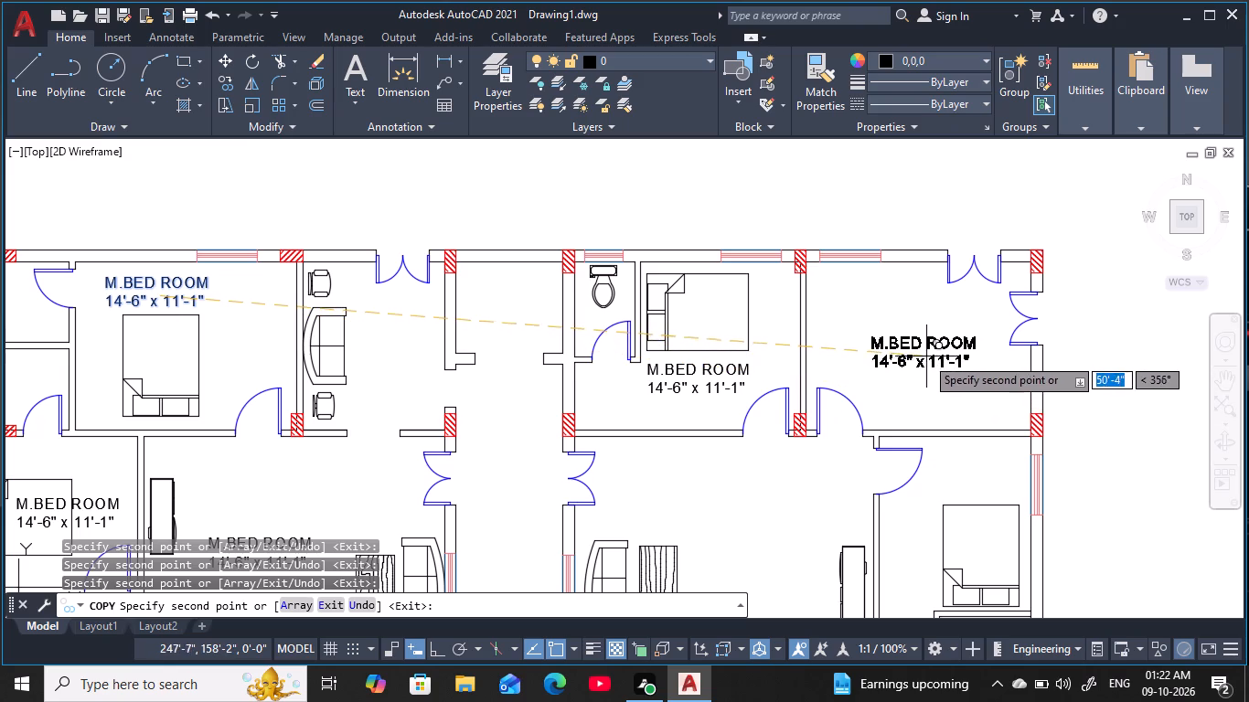
pyautogui.click(924, 356)
# Place label copies in the east unit's living room, between coffee table and TV unit, and over the bed in its east bedroom.
pyautogui.moveTo(903, 481); pyautogui.dragTo(891, 249, button='middle')
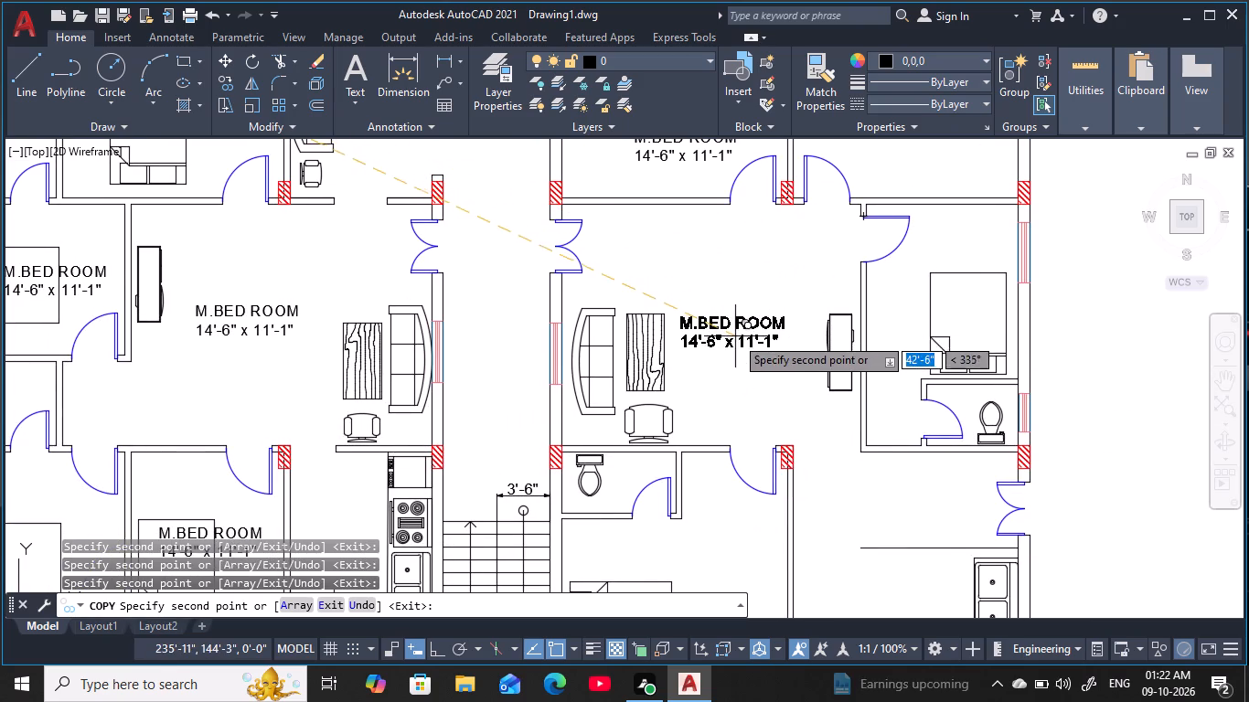
pyautogui.click(738, 316)
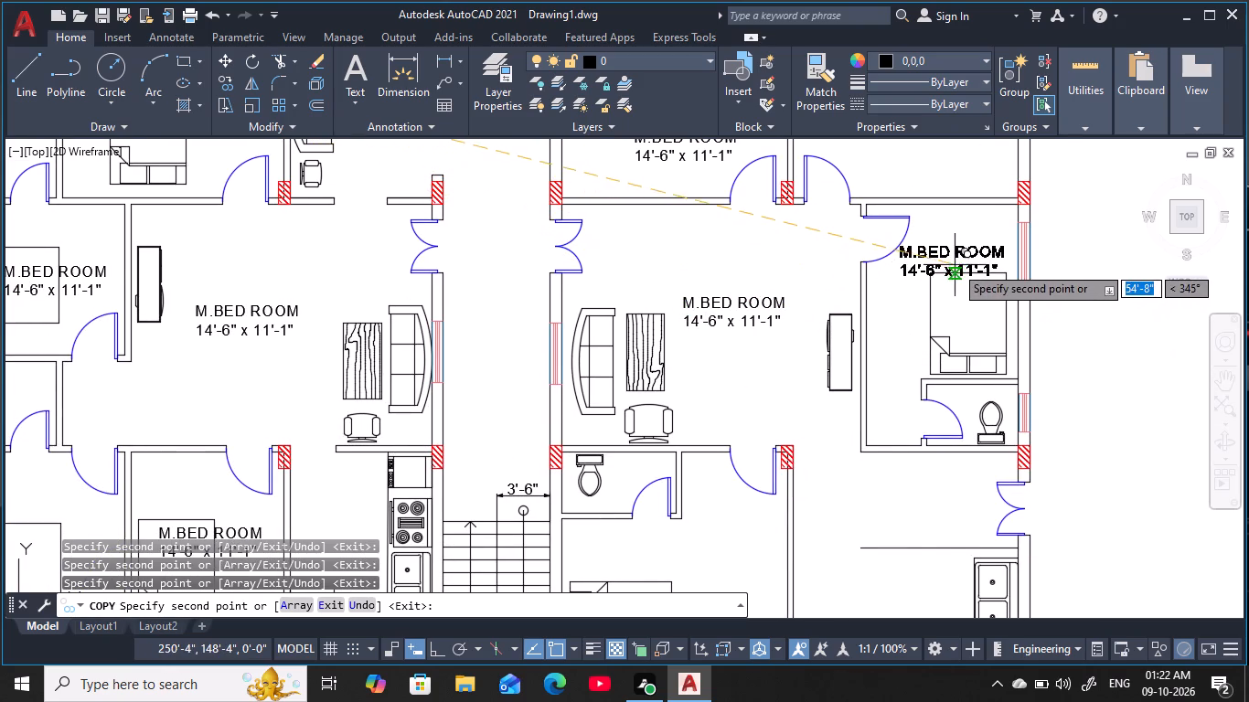
pyautogui.scroll(1, 955, 265)
pyautogui.click(926, 339)
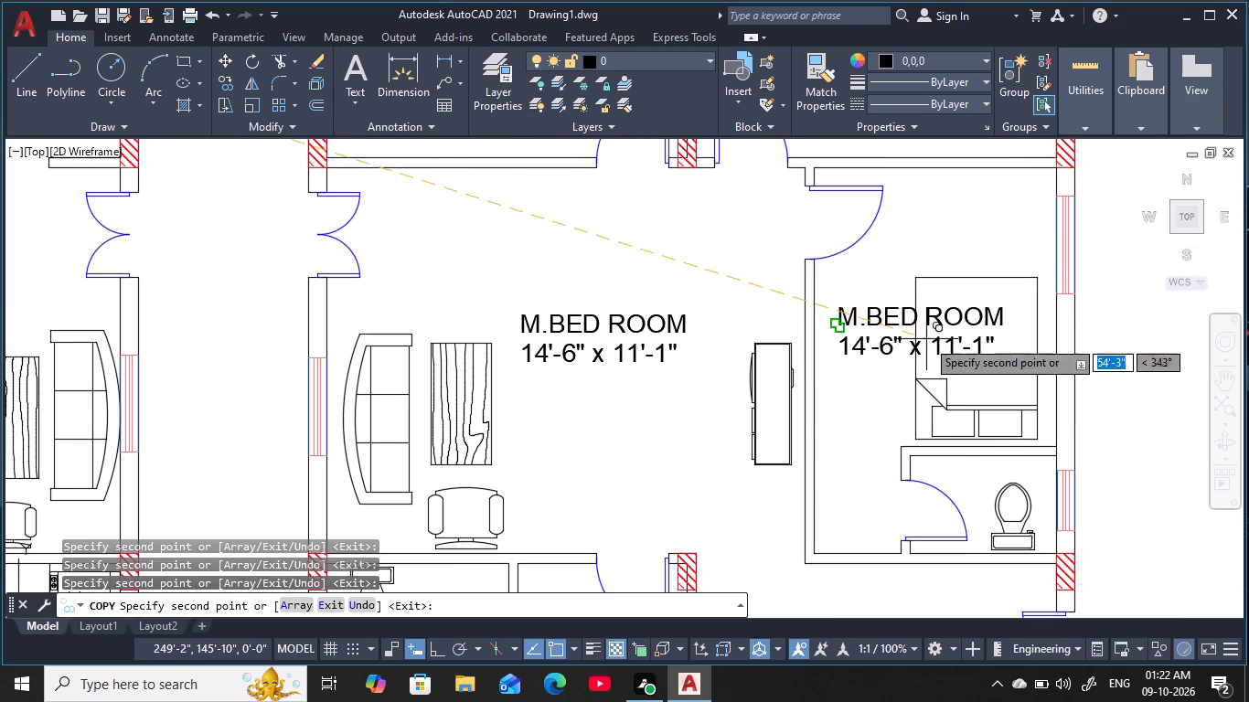
# Place the last label copies in the east unit's south bedroom, northeast of its bed, and in the southeast kitchen, north of the stove.
pyautogui.moveTo(931, 463); pyautogui.dragTo(894, 177, button='middle')
pyautogui.scroll(-1, 881, 309)
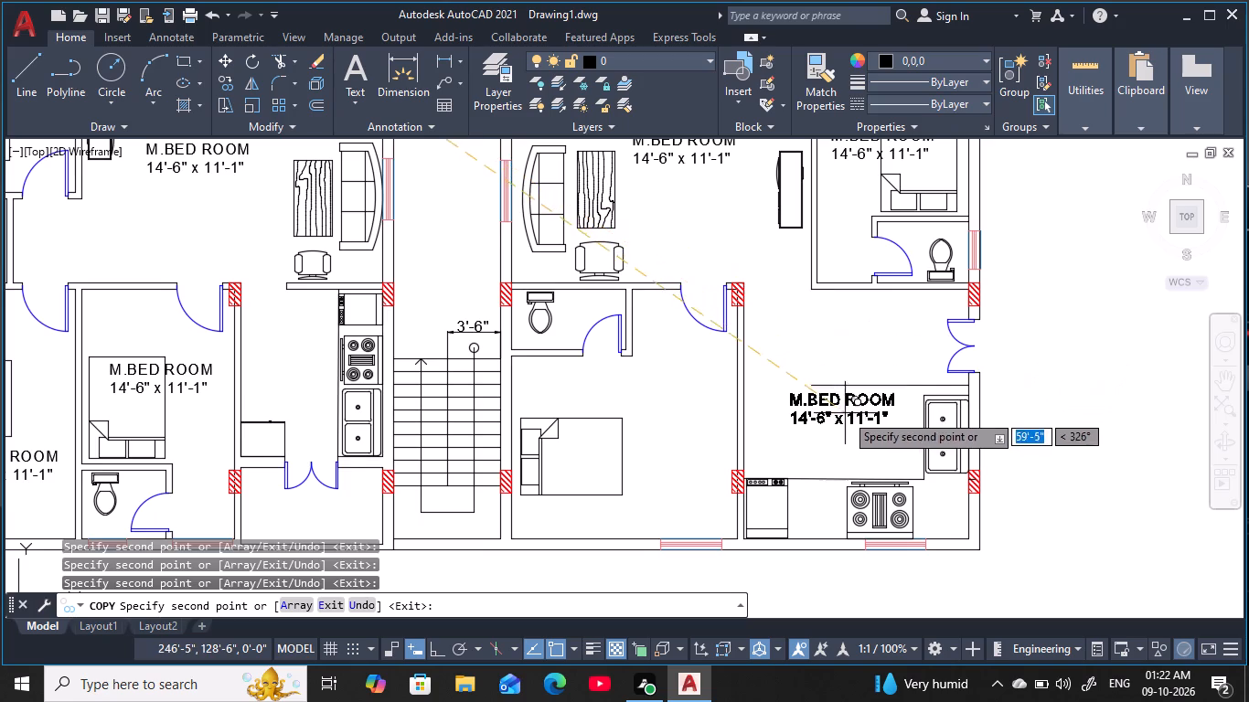
pyautogui.moveTo(845, 413); pyautogui.dragTo(906, 340, button='middle')
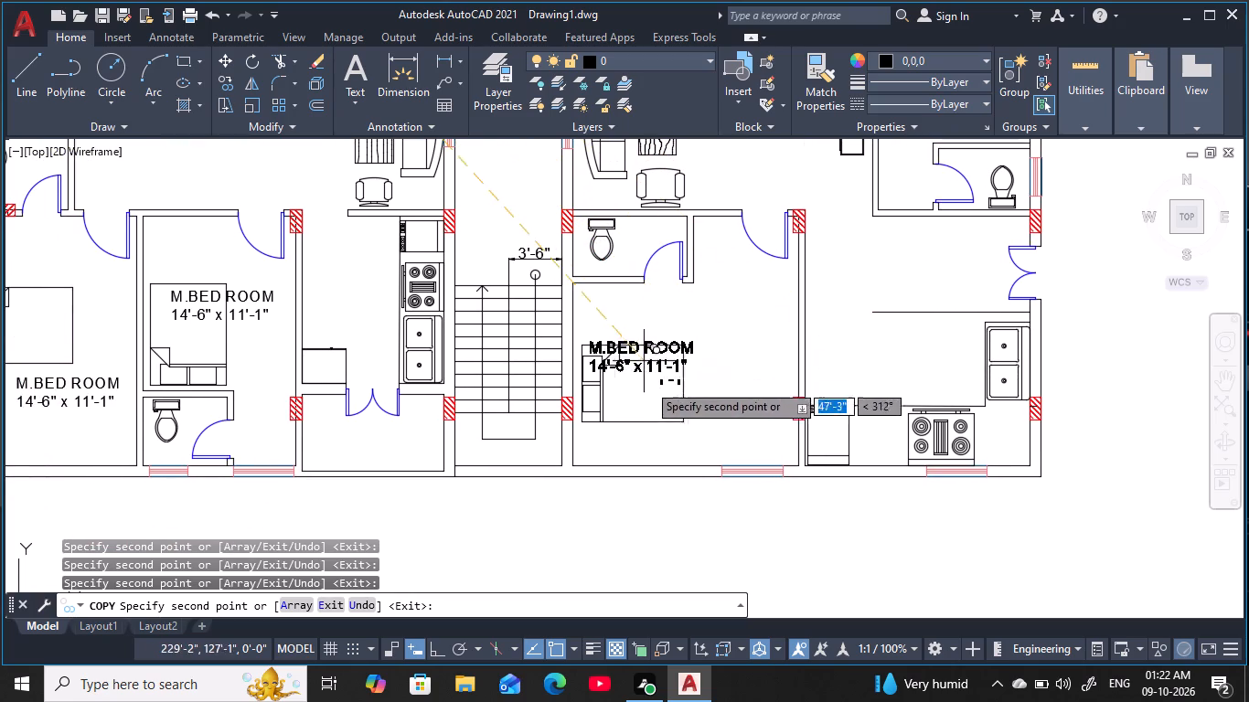
pyautogui.click(721, 331)
pyautogui.moveTo(751, 409); pyautogui.dragTo(785, 356, button='middle')
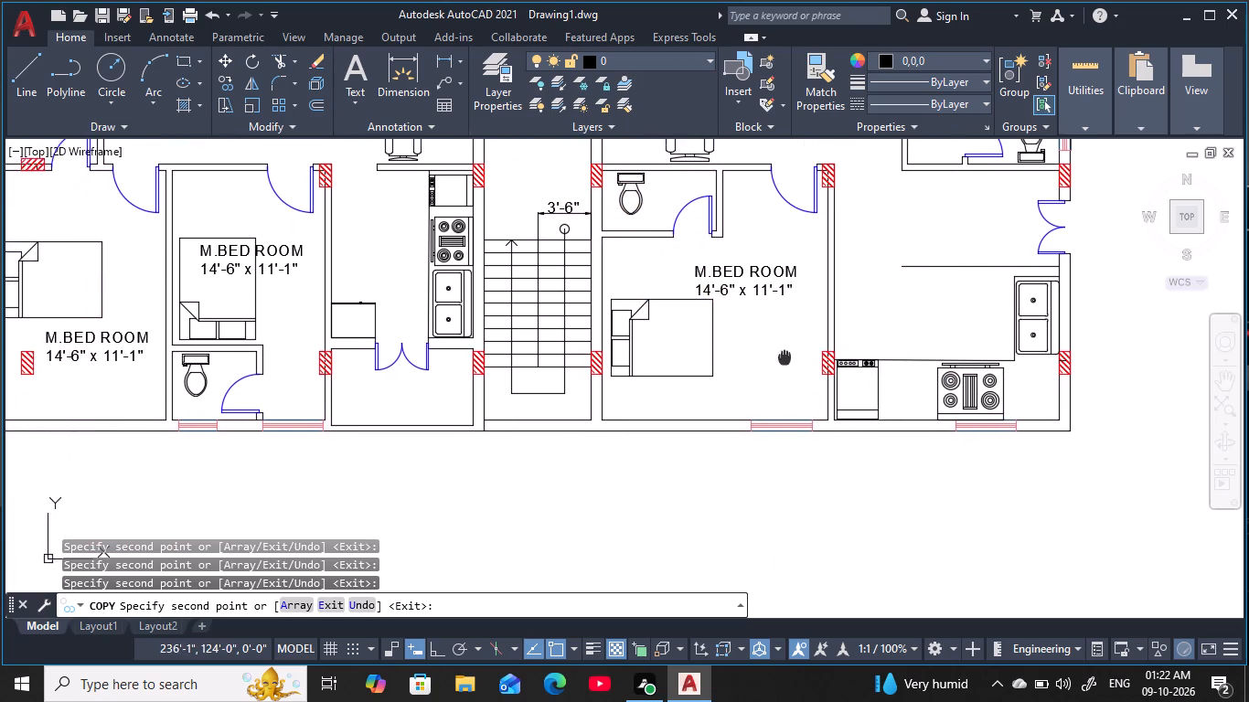
pyautogui.moveTo(785, 356); pyautogui.dragTo(792, 350, button='middle')
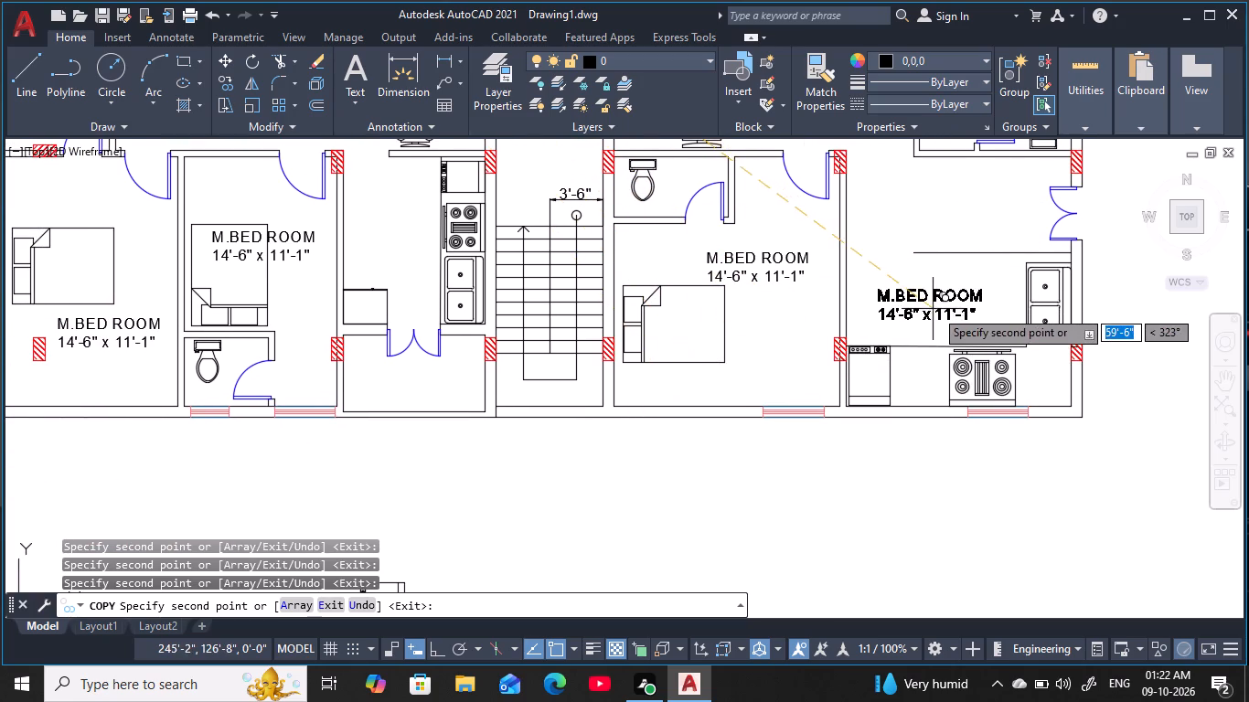
pyautogui.click(930, 279)
pyautogui.scroll(-1, 934, 327)
pyautogui.moveTo(937, 330); pyautogui.dragTo(938, 331, button='middle')
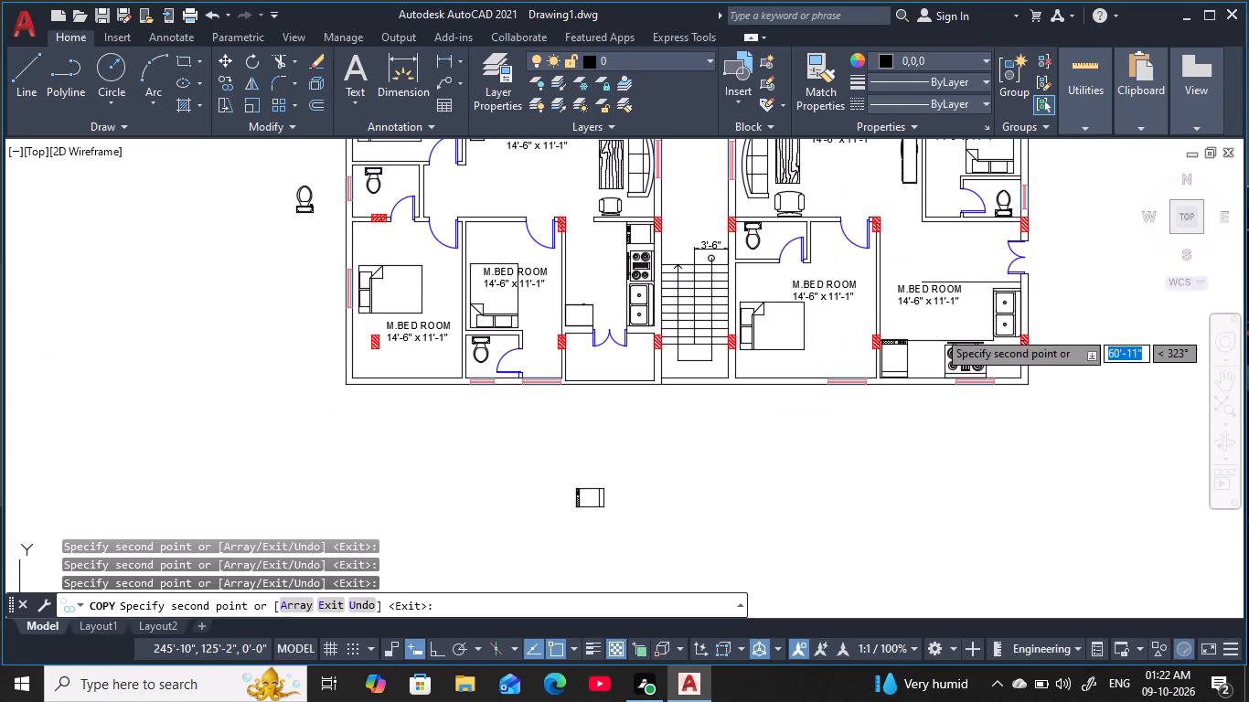
pyautogui.moveTo(938, 331); pyautogui.dragTo(1014, 315, button='middle')
pyautogui.scroll(2, 678, 355)
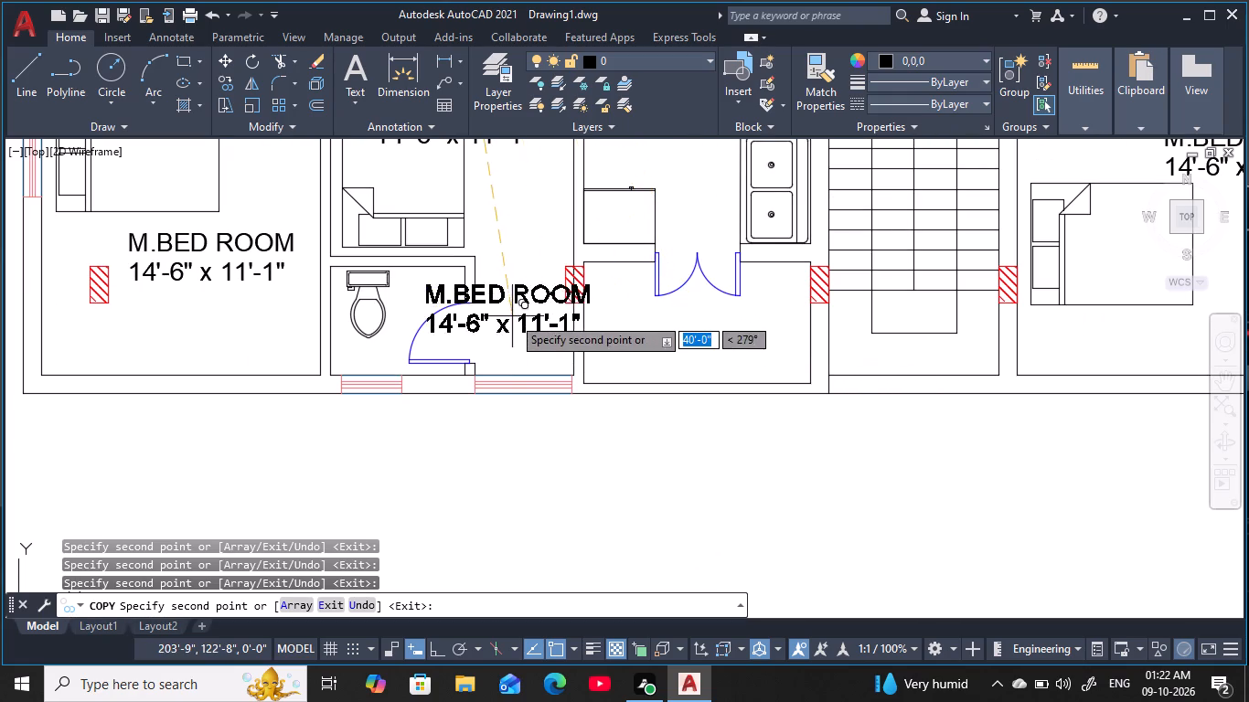
pyautogui.press('Escape')
pyautogui.press('Escape')
pyautogui.press('Escape')
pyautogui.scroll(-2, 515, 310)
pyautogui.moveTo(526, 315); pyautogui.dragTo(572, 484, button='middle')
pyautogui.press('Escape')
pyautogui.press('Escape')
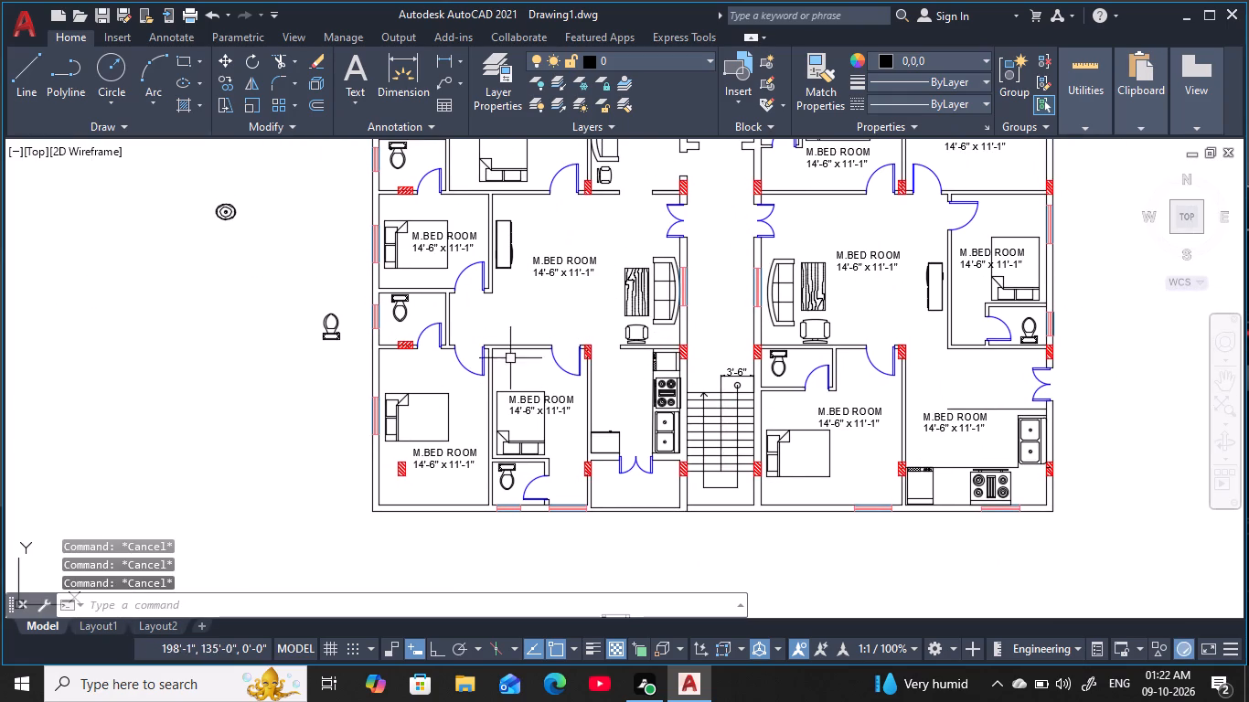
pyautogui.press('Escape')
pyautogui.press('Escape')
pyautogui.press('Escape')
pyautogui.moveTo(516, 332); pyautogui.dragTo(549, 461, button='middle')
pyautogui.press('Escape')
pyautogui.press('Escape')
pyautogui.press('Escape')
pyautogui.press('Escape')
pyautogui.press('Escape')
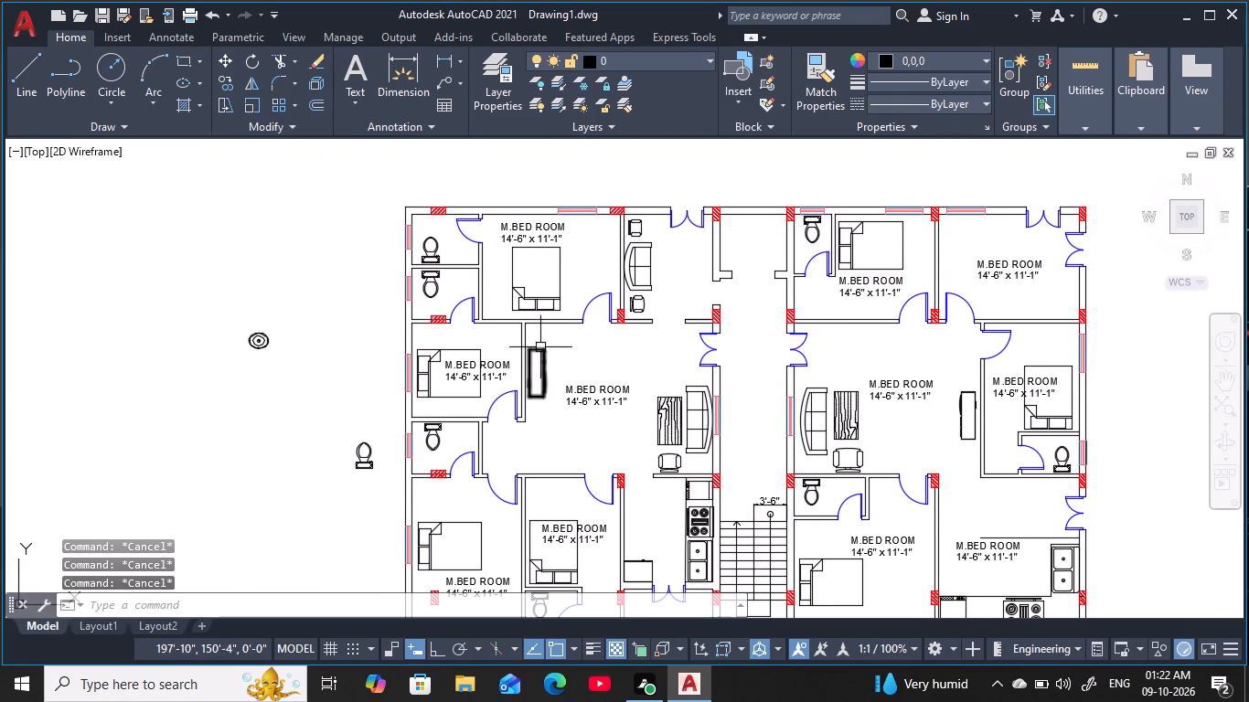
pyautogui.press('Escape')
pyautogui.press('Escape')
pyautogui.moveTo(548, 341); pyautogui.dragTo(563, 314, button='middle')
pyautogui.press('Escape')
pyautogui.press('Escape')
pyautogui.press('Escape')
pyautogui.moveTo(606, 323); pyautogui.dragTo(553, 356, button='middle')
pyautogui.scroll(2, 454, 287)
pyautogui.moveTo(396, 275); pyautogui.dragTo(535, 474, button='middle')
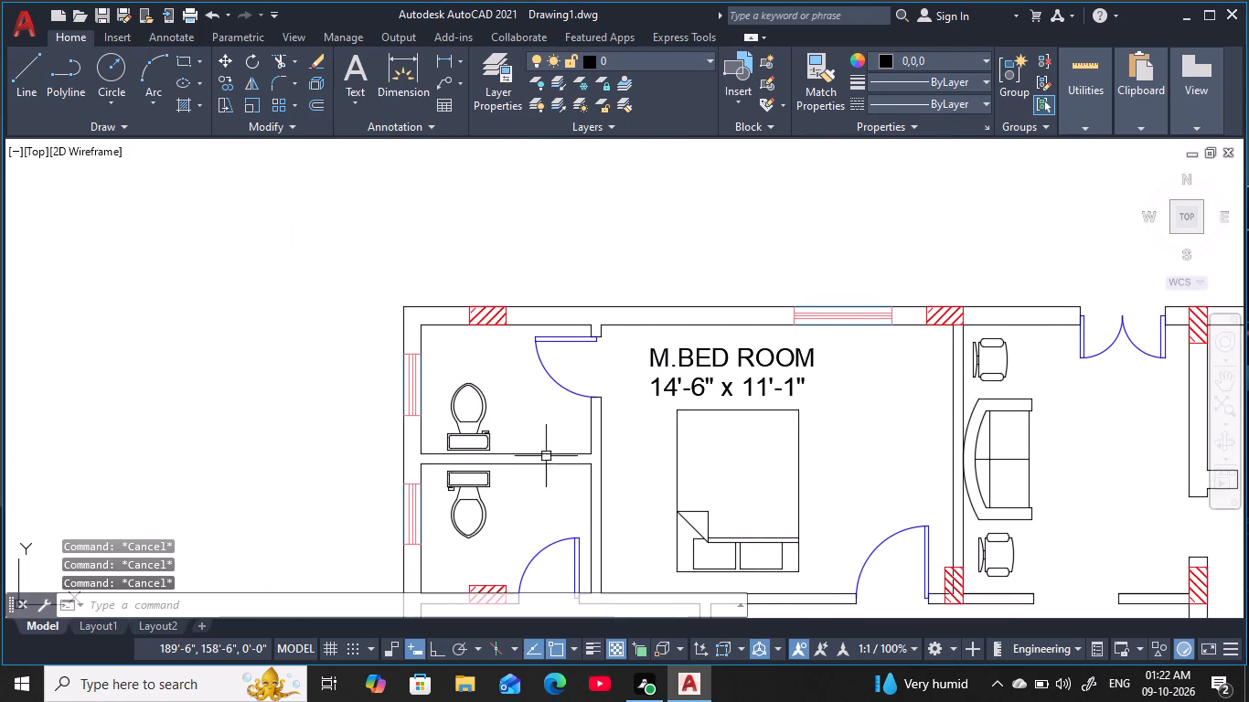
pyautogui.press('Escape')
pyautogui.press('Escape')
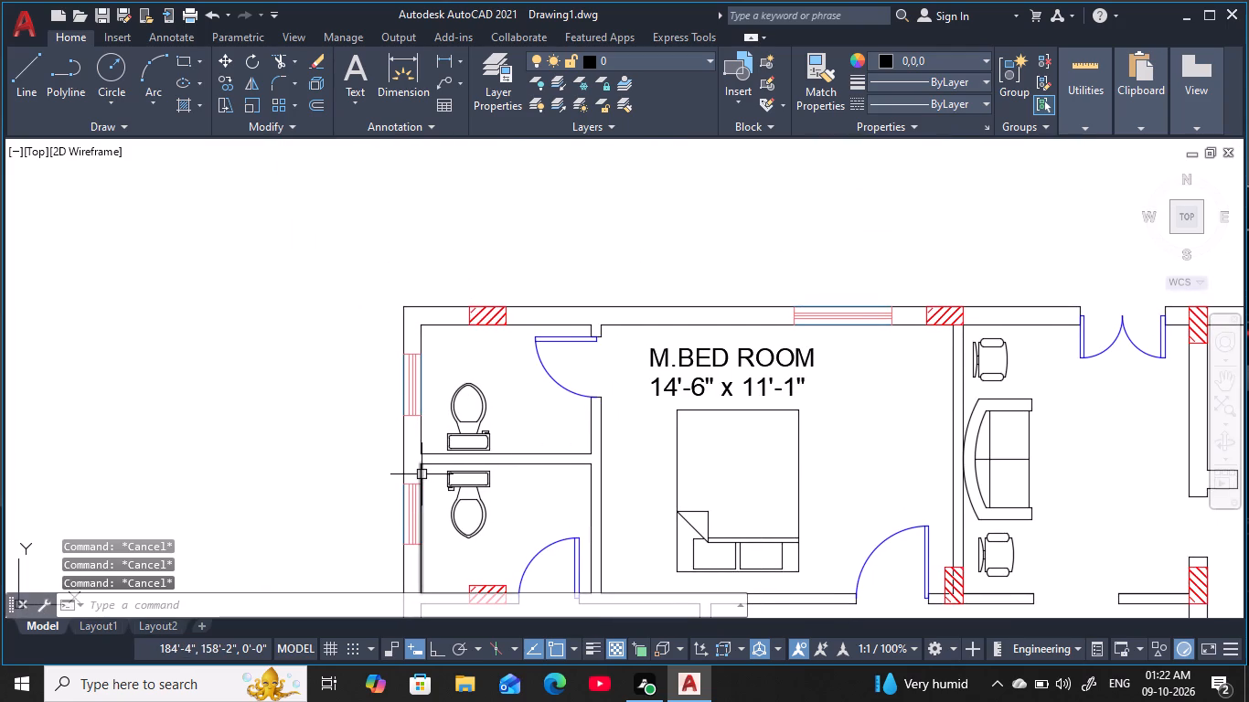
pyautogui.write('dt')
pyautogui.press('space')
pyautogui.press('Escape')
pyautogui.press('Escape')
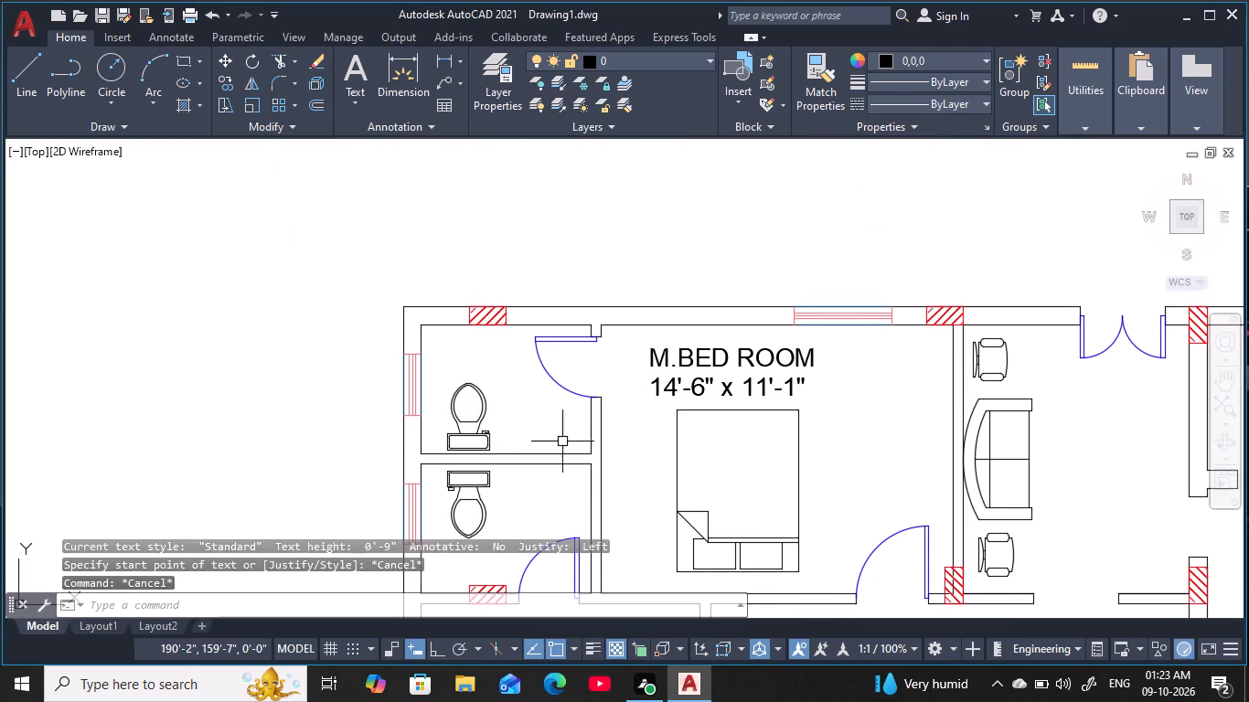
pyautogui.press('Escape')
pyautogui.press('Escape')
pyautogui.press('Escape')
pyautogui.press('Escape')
# Add a vertical linear dimension across the west bedroom south of the northwest bathrooms, placing it outside the west exterior wall.
pyautogui.moveTo(699, 453); pyautogui.dragTo(541, 291, button='middle')
pyautogui.scroll(-1, 657, 492)
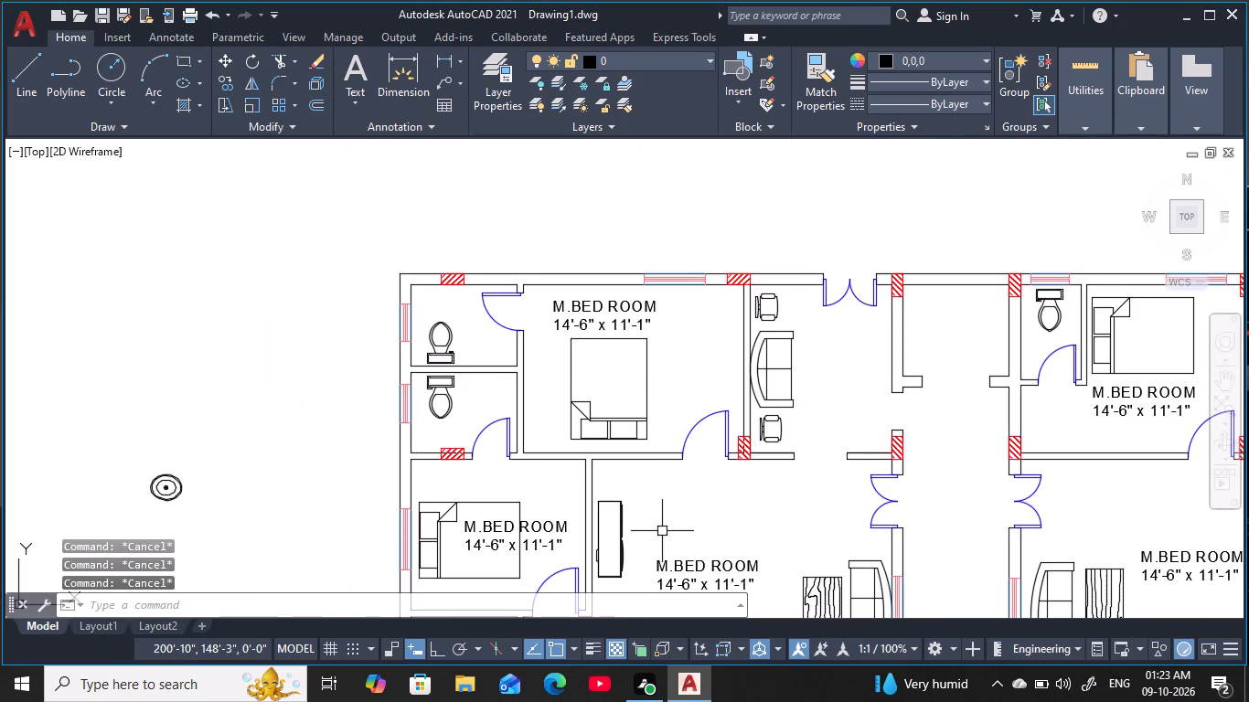
pyautogui.moveTo(665, 526); pyautogui.dragTo(710, 371, button='middle')
pyautogui.scroll(1, 548, 327)
pyautogui.moveTo(548, 327); pyautogui.dragTo(560, 303, button='middle')
pyautogui.press('Escape')
pyautogui.press('Escape')
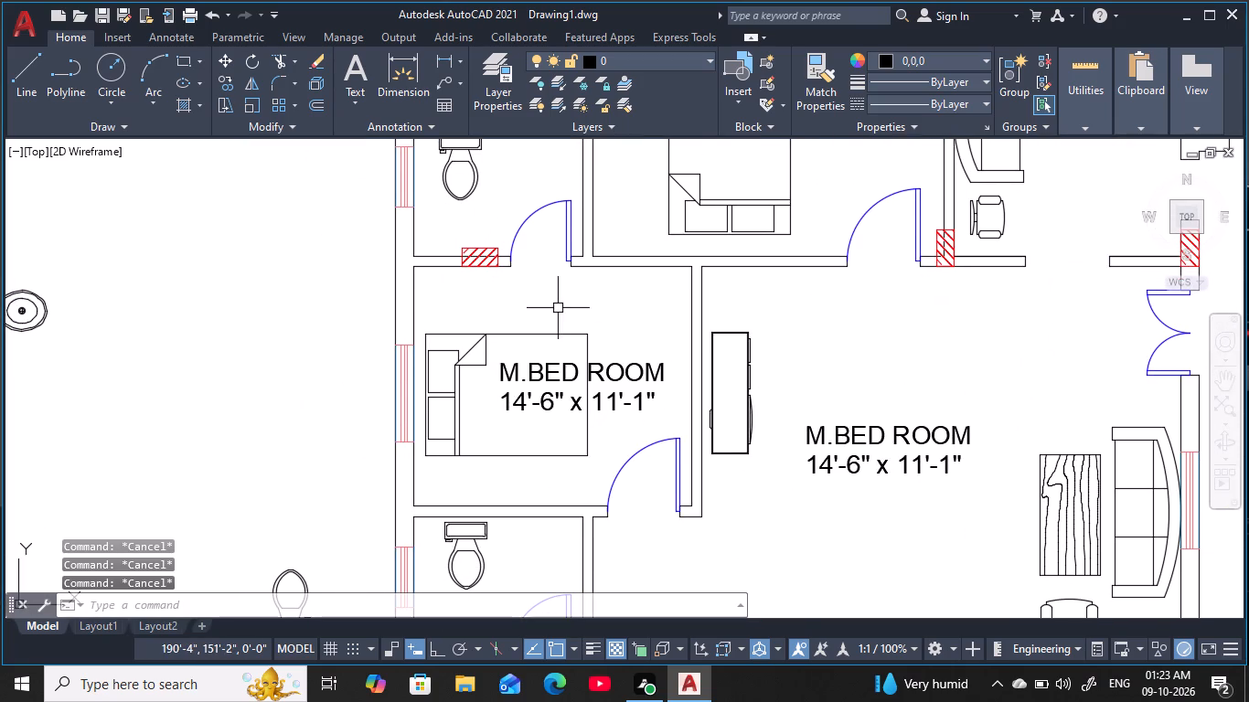
pyautogui.write('dli')
pyautogui.press('space')
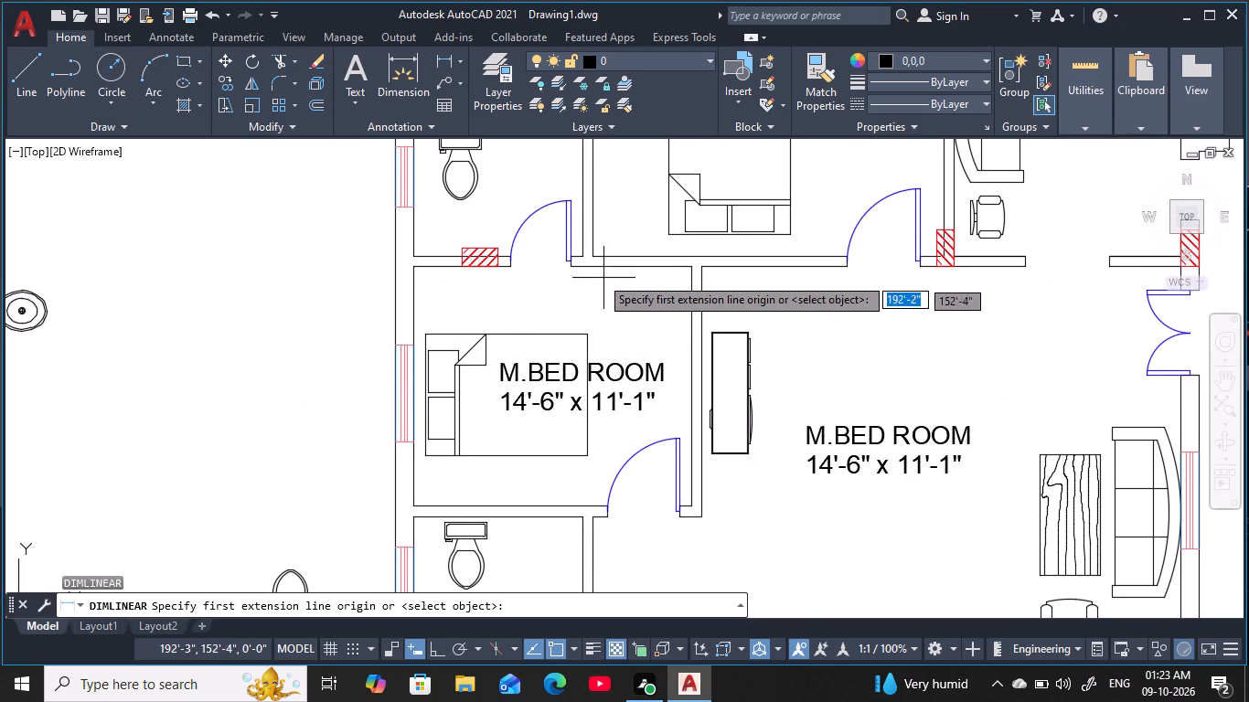
pyautogui.click(586, 271)
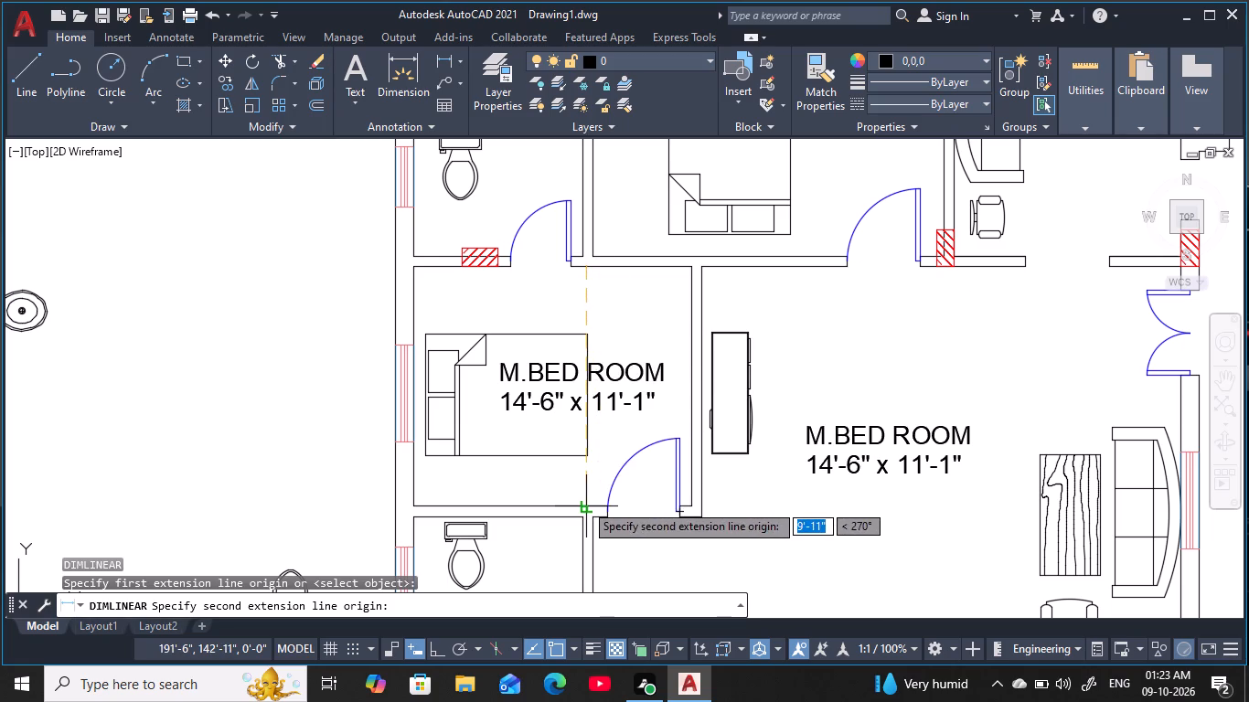
pyautogui.click(584, 503)
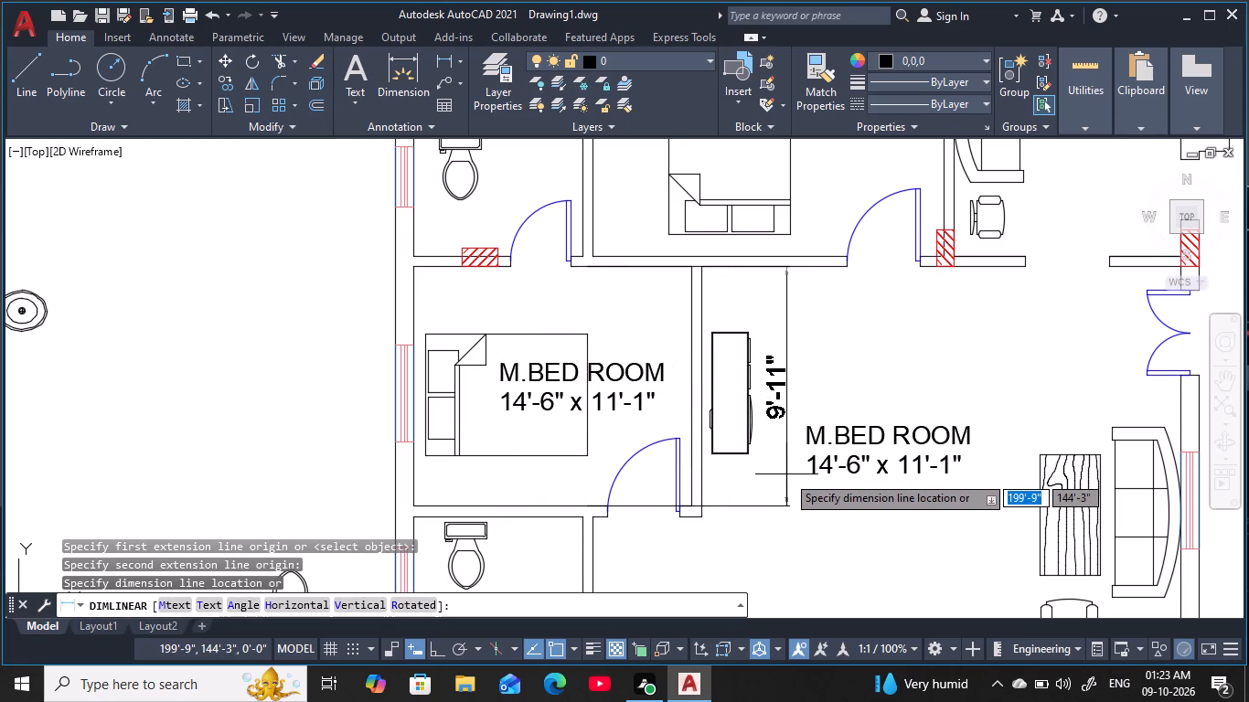
pyautogui.click(352, 487)
# Add a horizontal linear dimension of the same bedroom's width between its west and east walls, placed just north of the bed.
pyautogui.press('space')
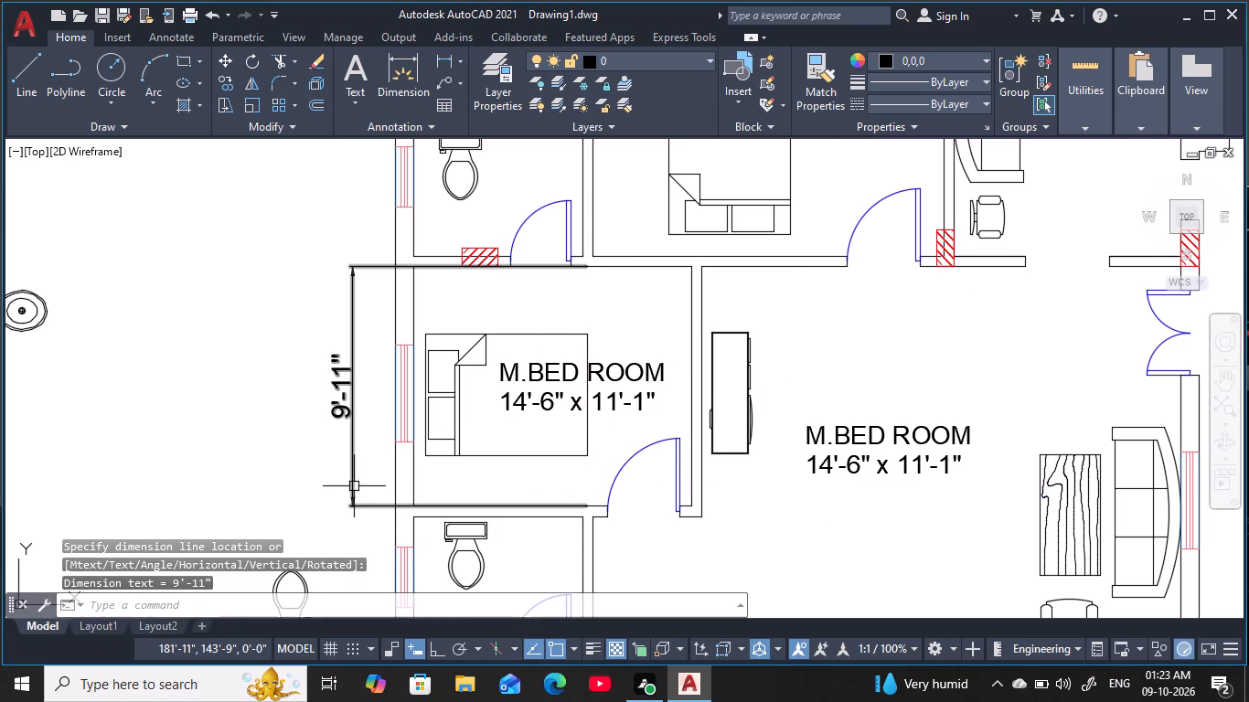
pyautogui.click(414, 312)
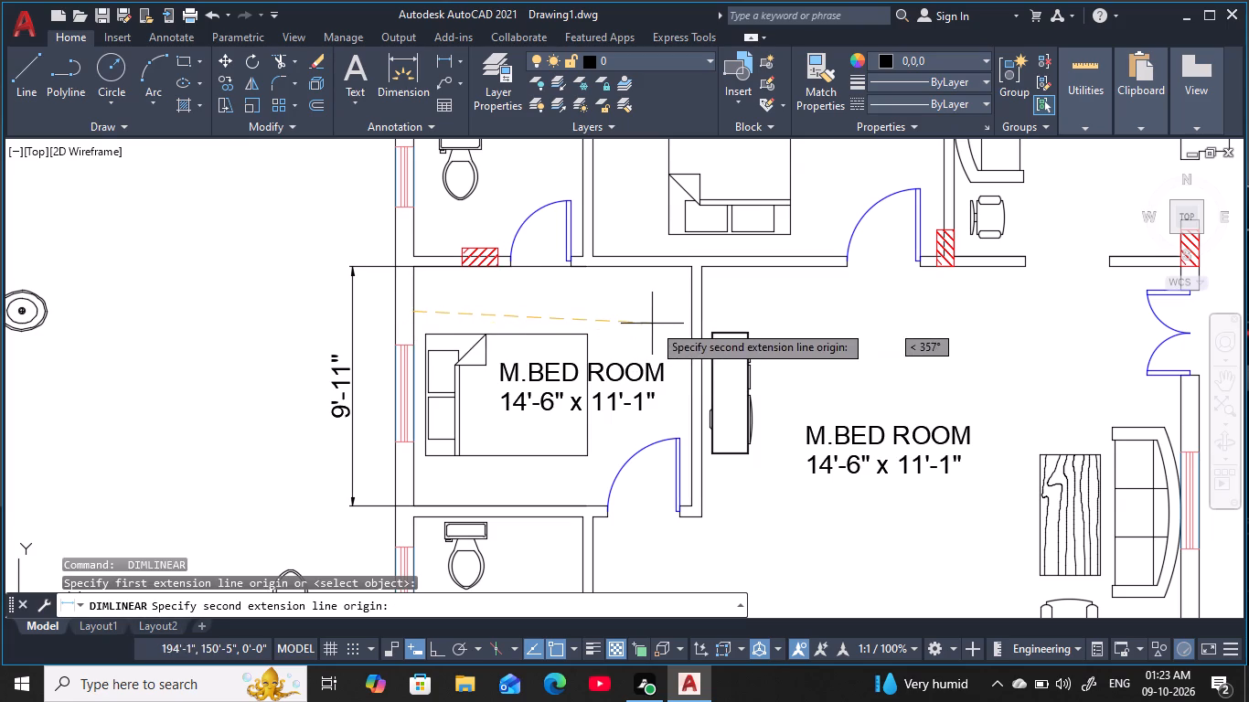
pyautogui.click(689, 313)
pyautogui.click(681, 300)
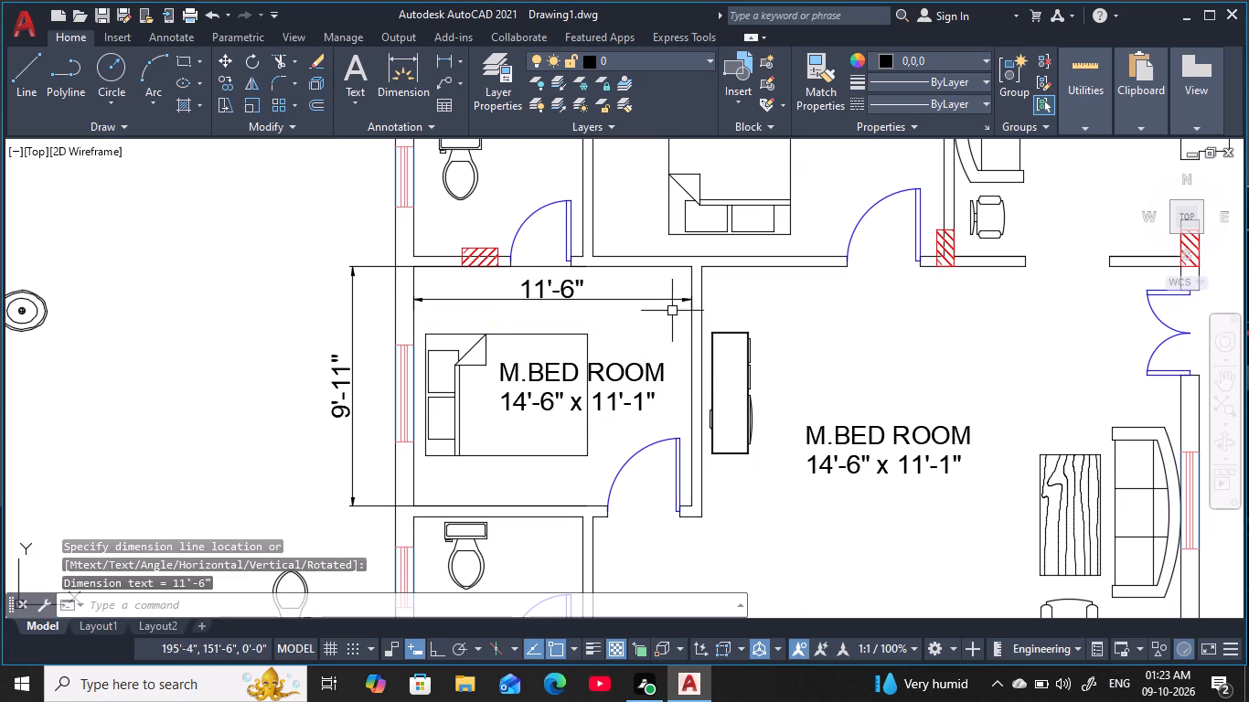
pyautogui.press('Escape')
pyautogui.press('Escape')
pyautogui.press('Escape')
pyautogui.press('Escape')
pyautogui.press('Escape')
pyautogui.press('Escape')
pyautogui.press('Escape')
pyautogui.press('Escape')
pyautogui.press('Escape')
pyautogui.press('Escape')
pyautogui.press('Escape')
pyautogui.press('Escape')
pyautogui.press('Escape')
pyautogui.press('Escape')
pyautogui.press('Escape')
pyautogui.press('Escape')
pyautogui.press('Escape')
pyautogui.press('Escape')
pyautogui.press('Escape')
pyautogui.press('Escape')
# Change the size line of the dimensioned west bedroom's label to 11'-6" x 9'-11".
pyautogui.click(643, 403)
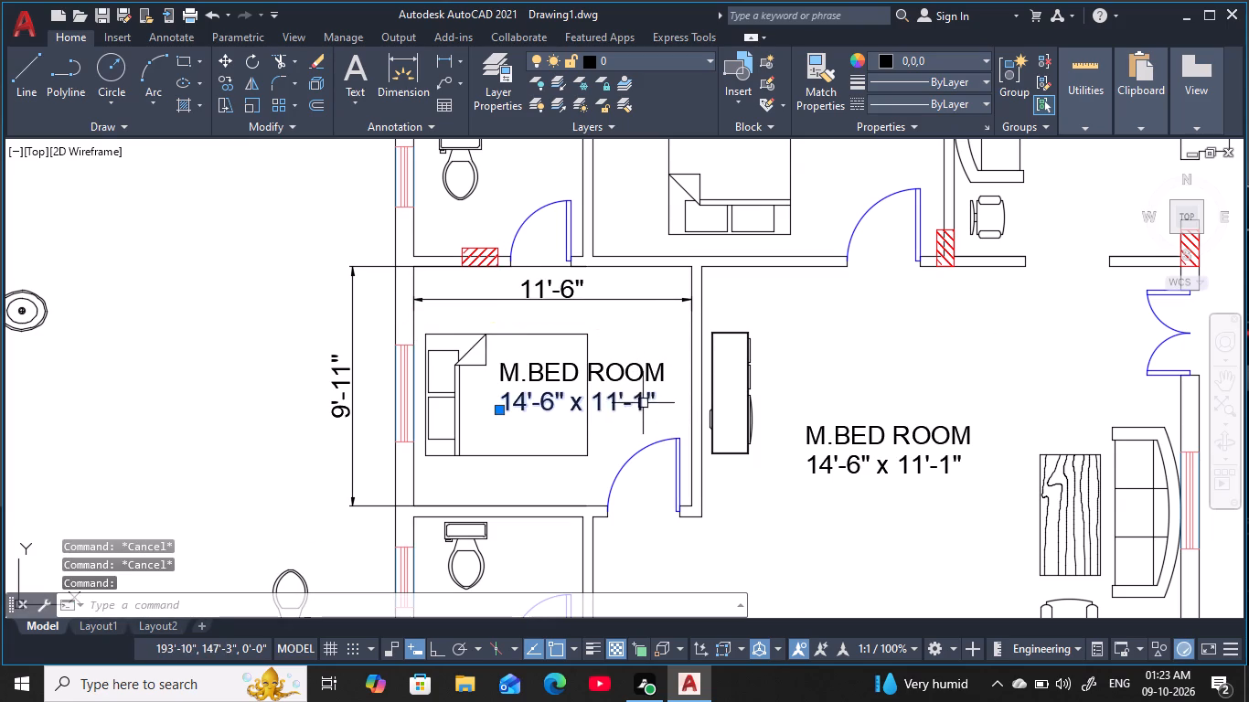
pyautogui.doubleClick(628, 406)
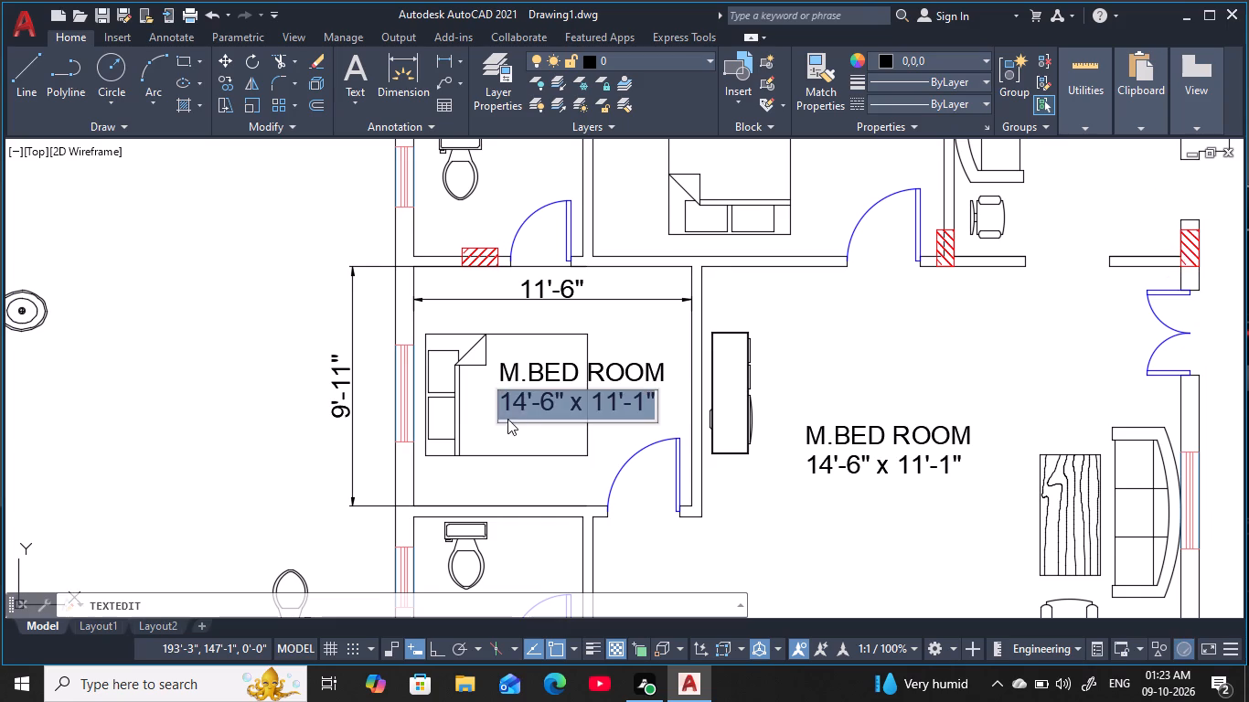
pyautogui.click(548, 400)
pyautogui.click(519, 401)
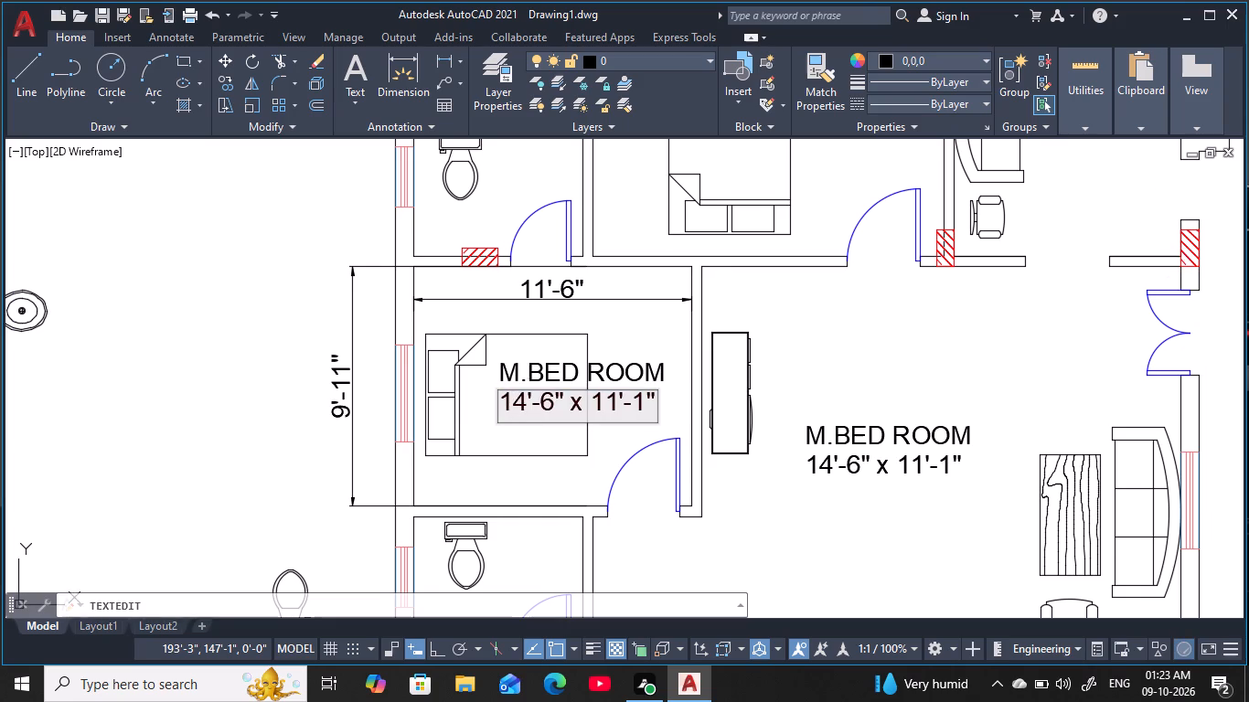
pyautogui.click(527, 400)
pyautogui.press('BackSpace')
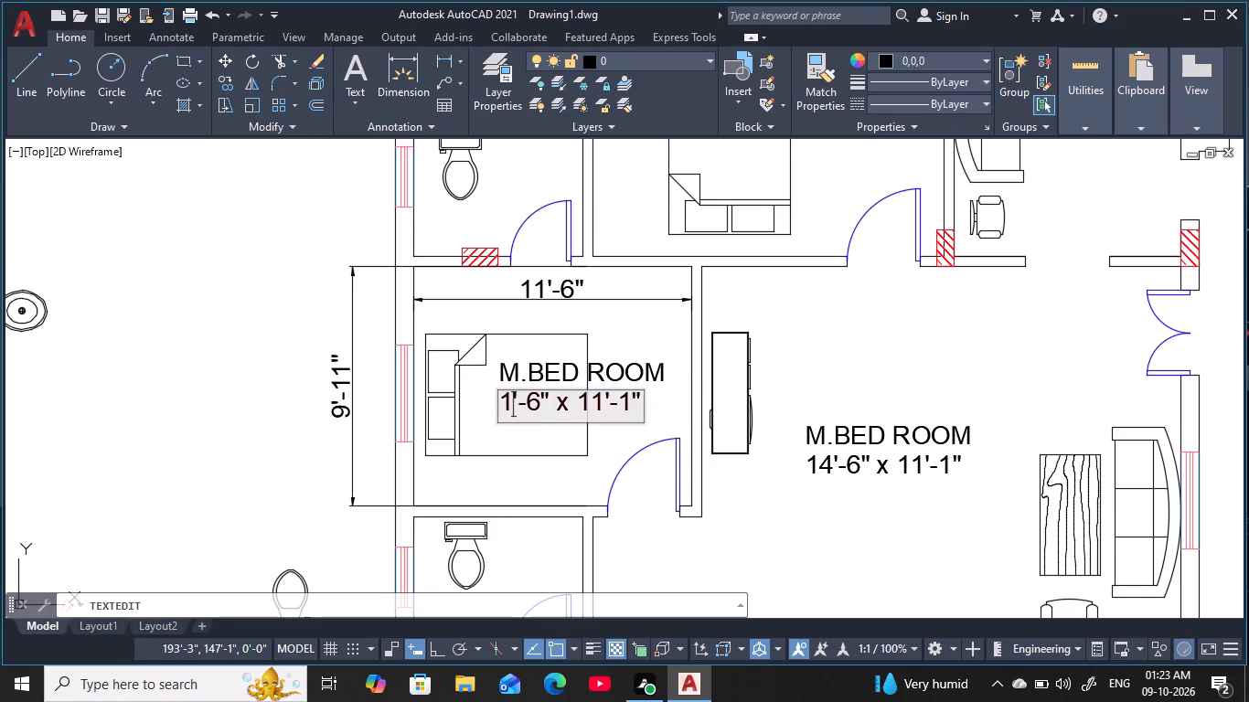
pyautogui.press('BackSpace')
pyautogui.press('1')
pyautogui.press('1')
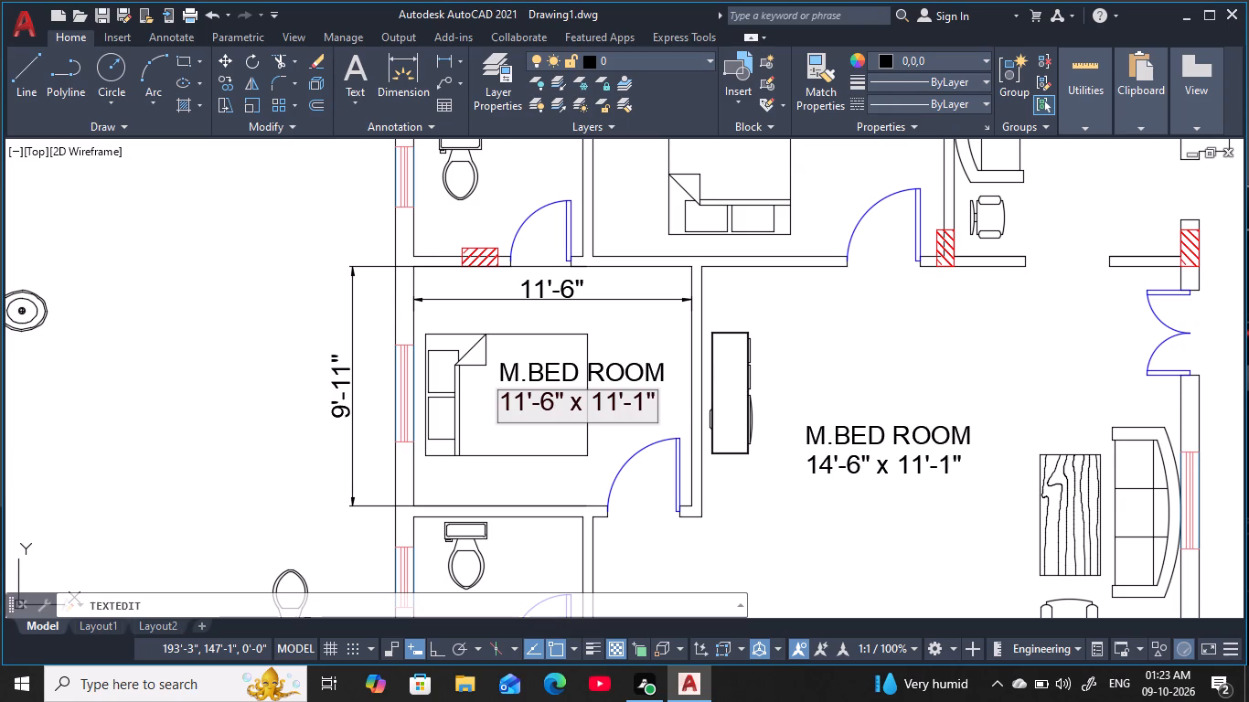
pyautogui.click(616, 401)
pyautogui.press('BackSpace')
pyautogui.press('BackSpace')
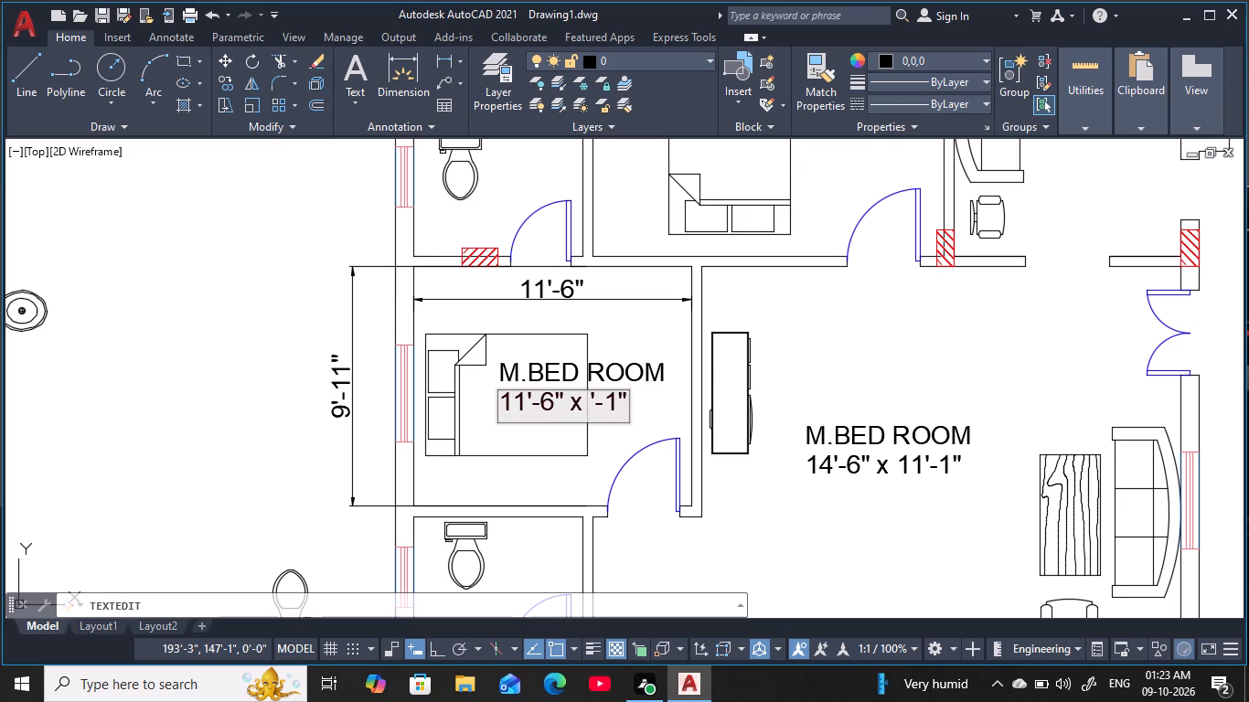
pyautogui.press('9')
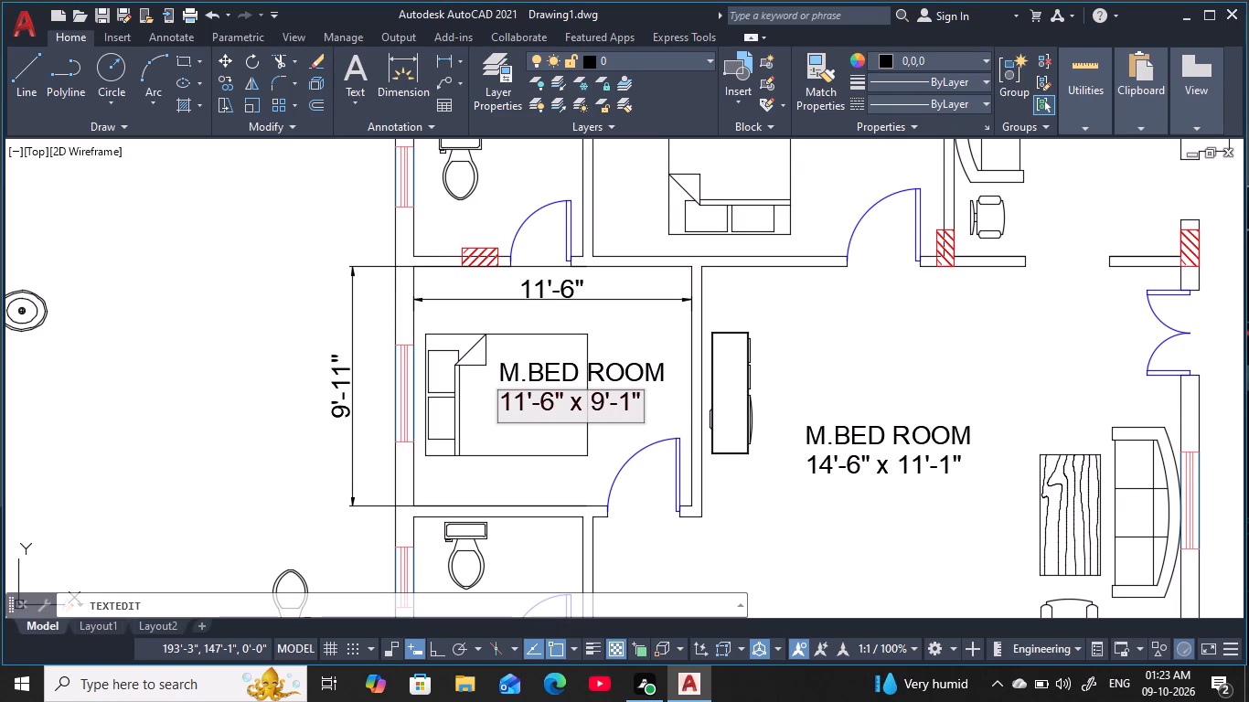
pyautogui.click(631, 402)
pyautogui.press('1')
pyautogui.press('Return')
pyautogui.scroll(-1, 720, 443)
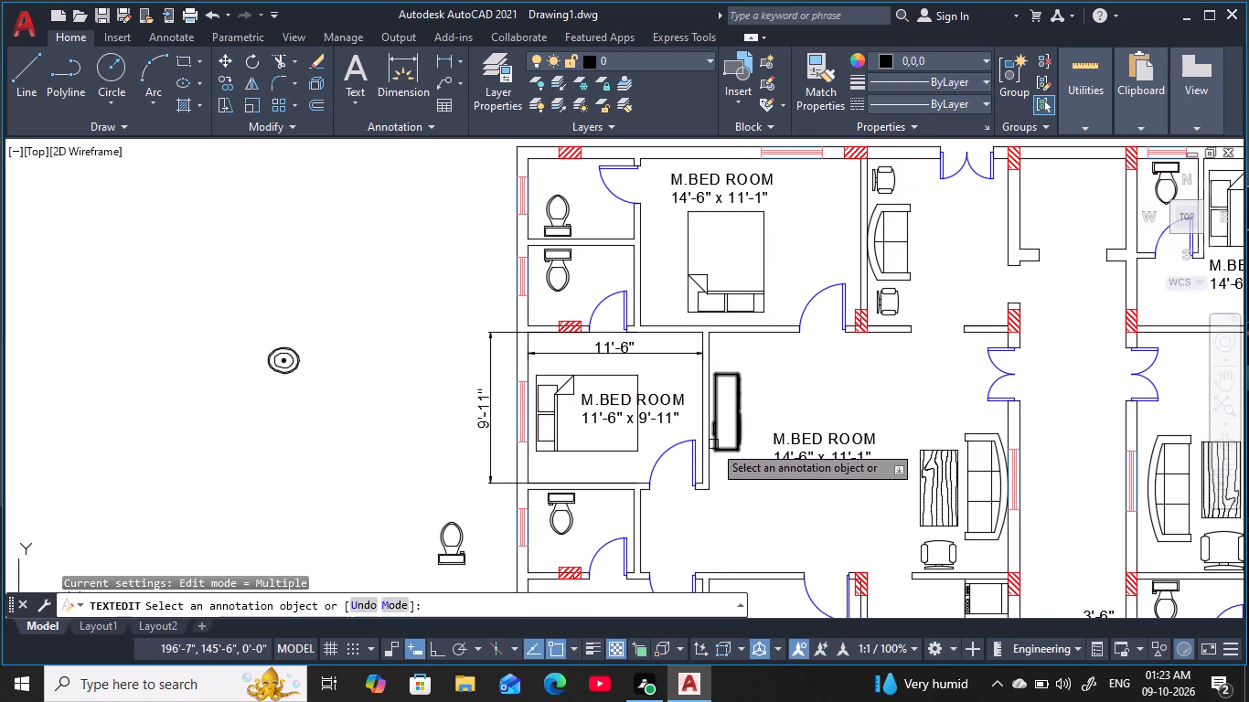
# Add a horizontal linear dimension of the southwest bedroom's width between its west and east walls, placing it just north of the south wall.
pyautogui.moveTo(635, 458); pyautogui.dragTo(563, 425, button='middle')
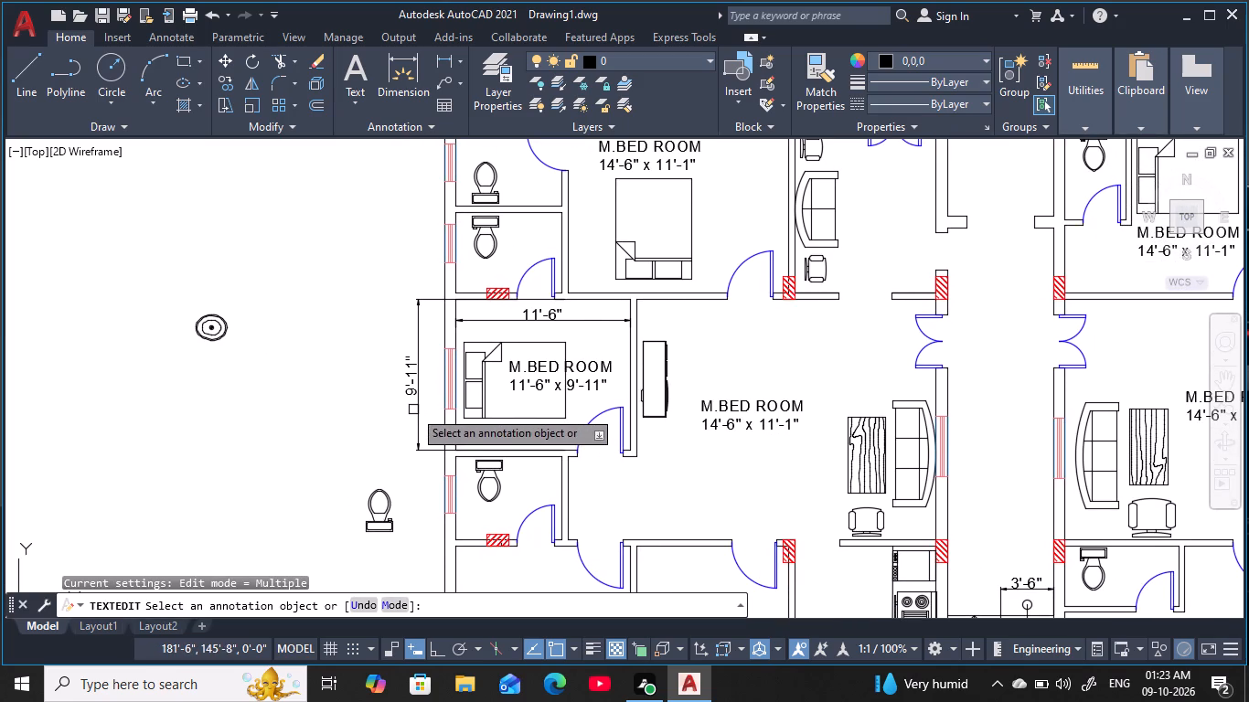
pyautogui.moveTo(644, 492); pyautogui.dragTo(712, 292, button='middle')
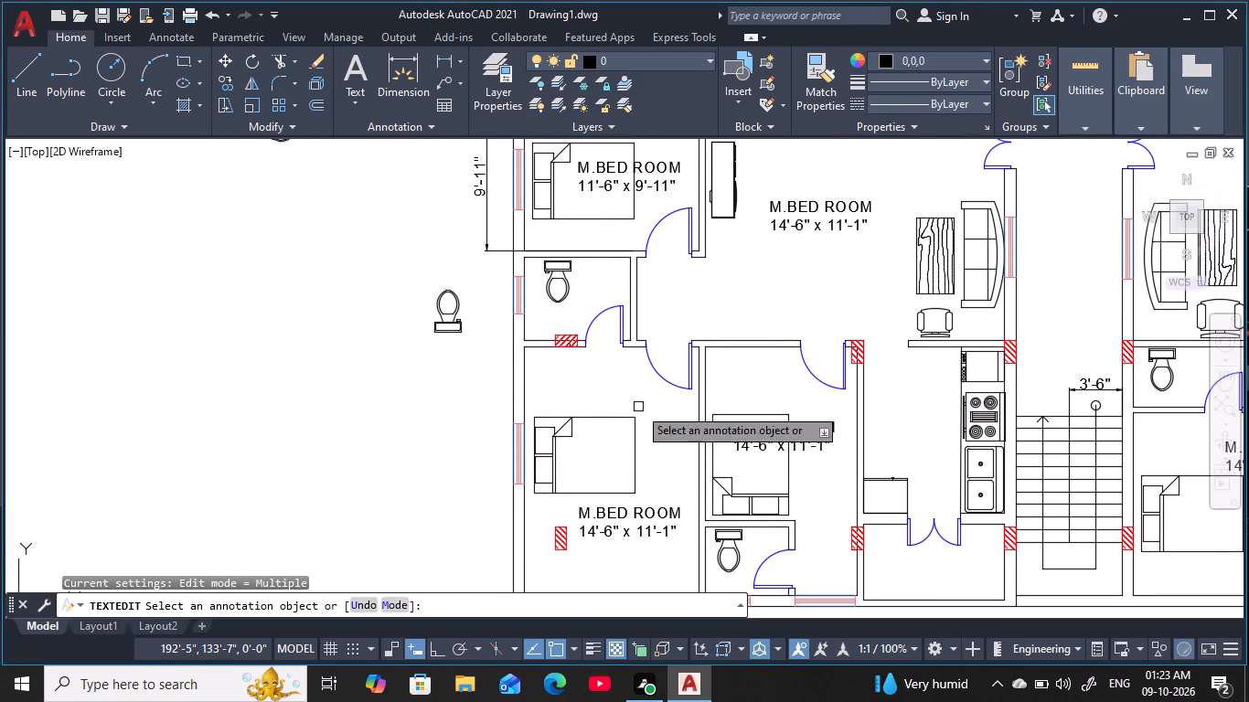
pyautogui.press('Escape')
pyautogui.press('Escape')
pyautogui.press('Escape')
pyautogui.press('Escape')
pyautogui.press('Escape')
pyautogui.press('Escape')
pyautogui.press('Escape')
pyautogui.press('Escape')
pyautogui.press('Escape')
pyautogui.press('Escape')
pyautogui.press('Escape')
pyautogui.press('Escape')
pyautogui.press('Escape')
pyautogui.press('Escape')
pyautogui.press('Escape')
pyautogui.press('Escape')
pyautogui.press('Escape')
pyautogui.press('Escape')
pyautogui.press('Escape')
pyautogui.press('Escape')
pyautogui.moveTo(644, 493); pyautogui.dragTo(611, 420, button='middle')
pyautogui.press('d')
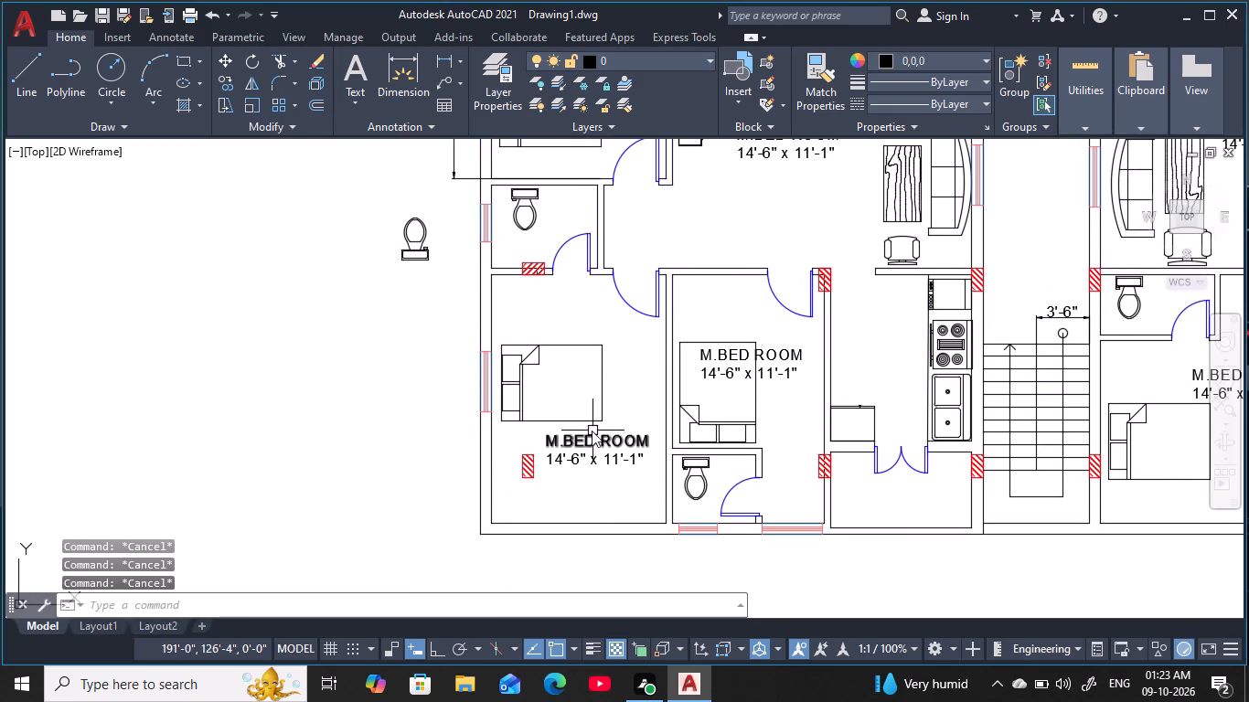
pyautogui.press('l')
pyautogui.press('i')
pyautogui.press('space')
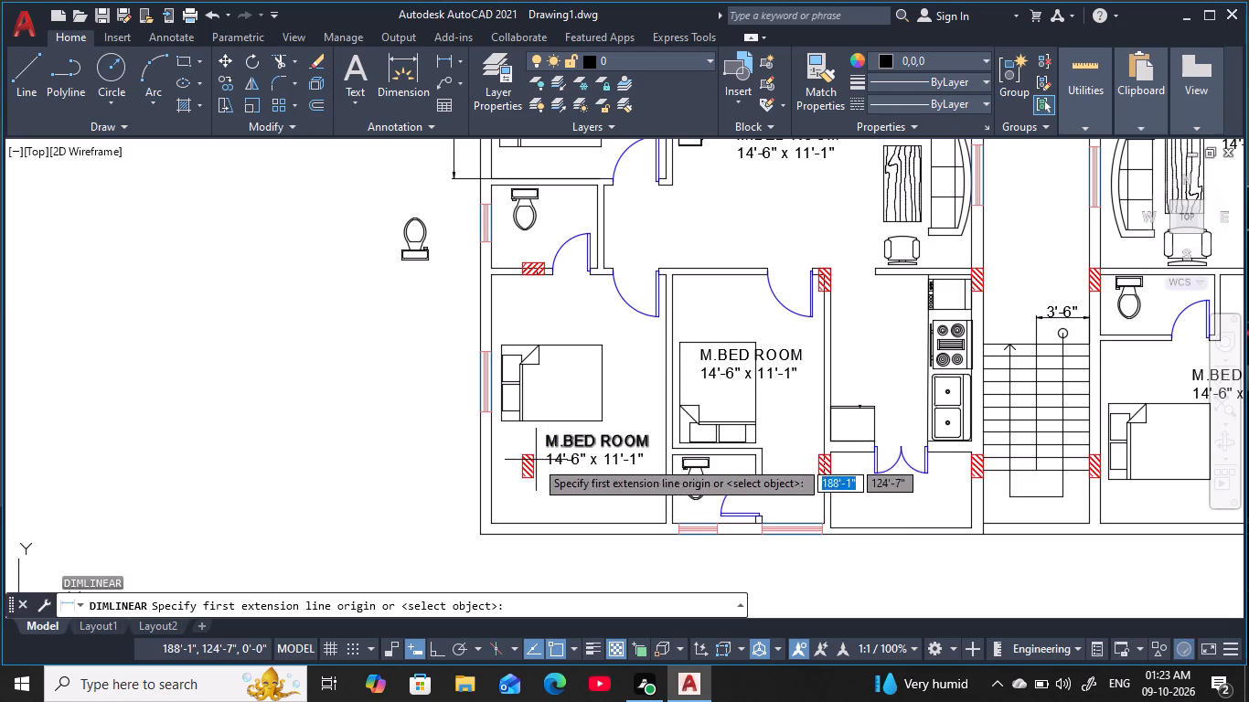
pyautogui.click(495, 454)
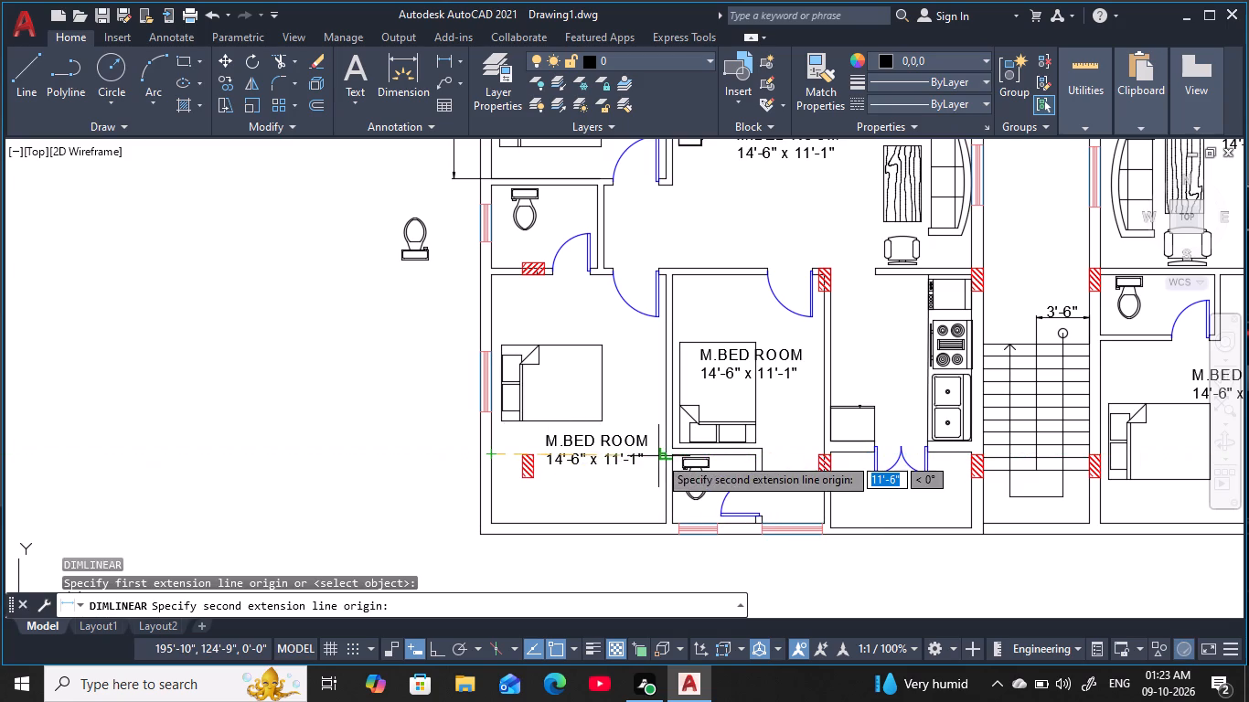
pyautogui.click(660, 456)
pyautogui.click(653, 509)
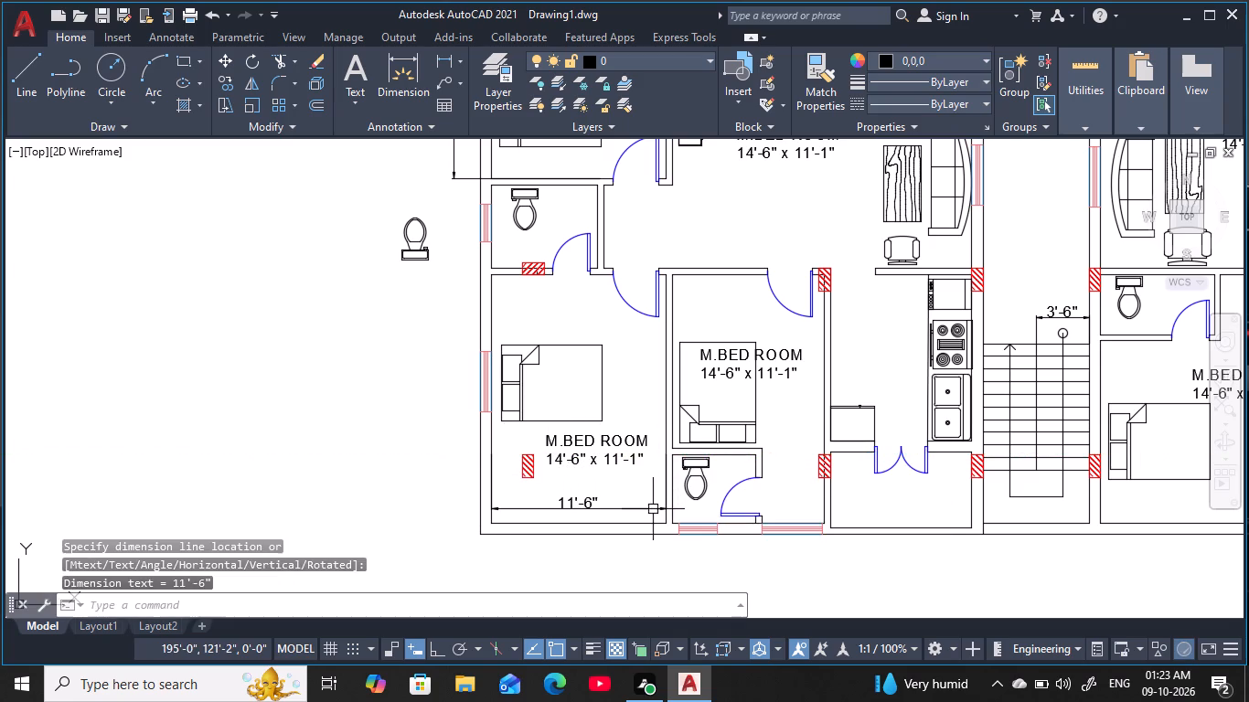
# Add a vertical linear dimension of the southwest bedroom from its north wall to its south wall, placing it east of the bed near the east wall.
pyautogui.moveTo(612, 431); pyautogui.dragTo(612, 502, button='middle')
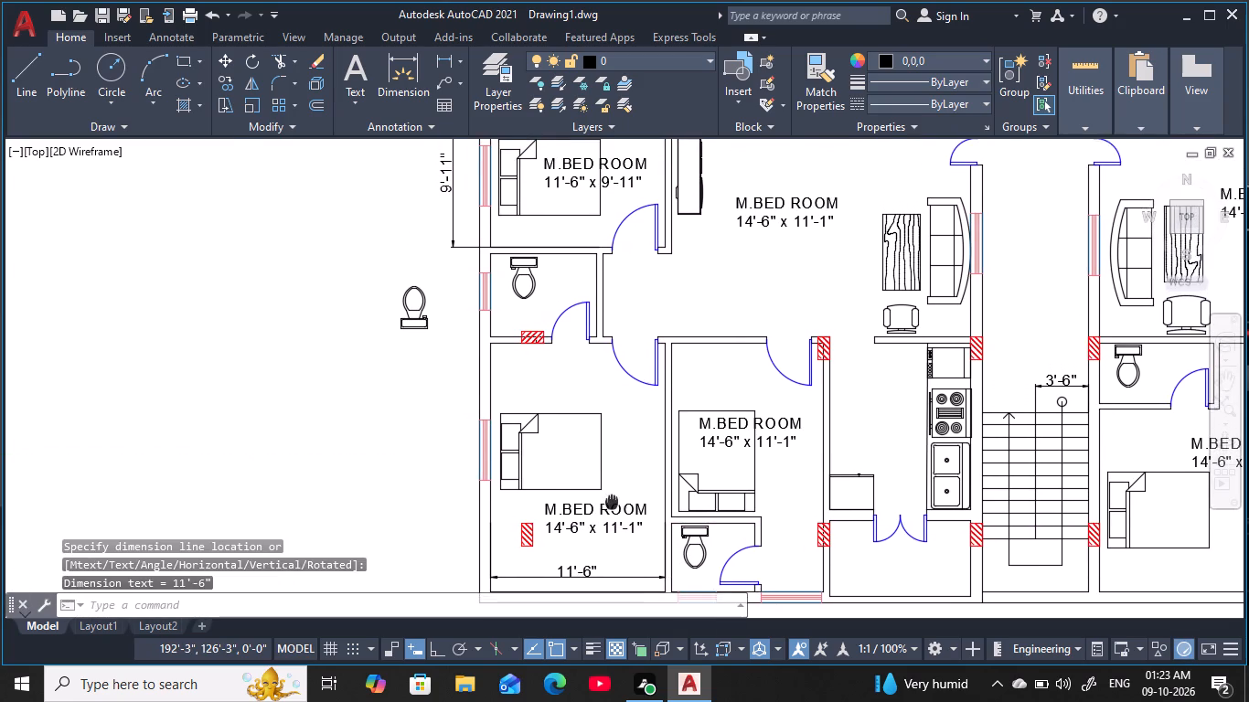
pyautogui.moveTo(612, 502); pyautogui.dragTo(612, 504, button='middle')
pyautogui.press('Escape')
pyautogui.press('Escape')
pyautogui.press('Escape')
pyautogui.press('Escape')
pyautogui.press('Escape')
pyautogui.press('Escape')
pyautogui.press('Escape')
pyautogui.press('Escape')
pyautogui.press('Escape')
pyautogui.press('Escape')
pyautogui.press('Escape')
pyautogui.press('Escape')
pyautogui.press('Escape')
pyautogui.press('Escape')
pyautogui.press('Escape')
pyautogui.press('Escape')
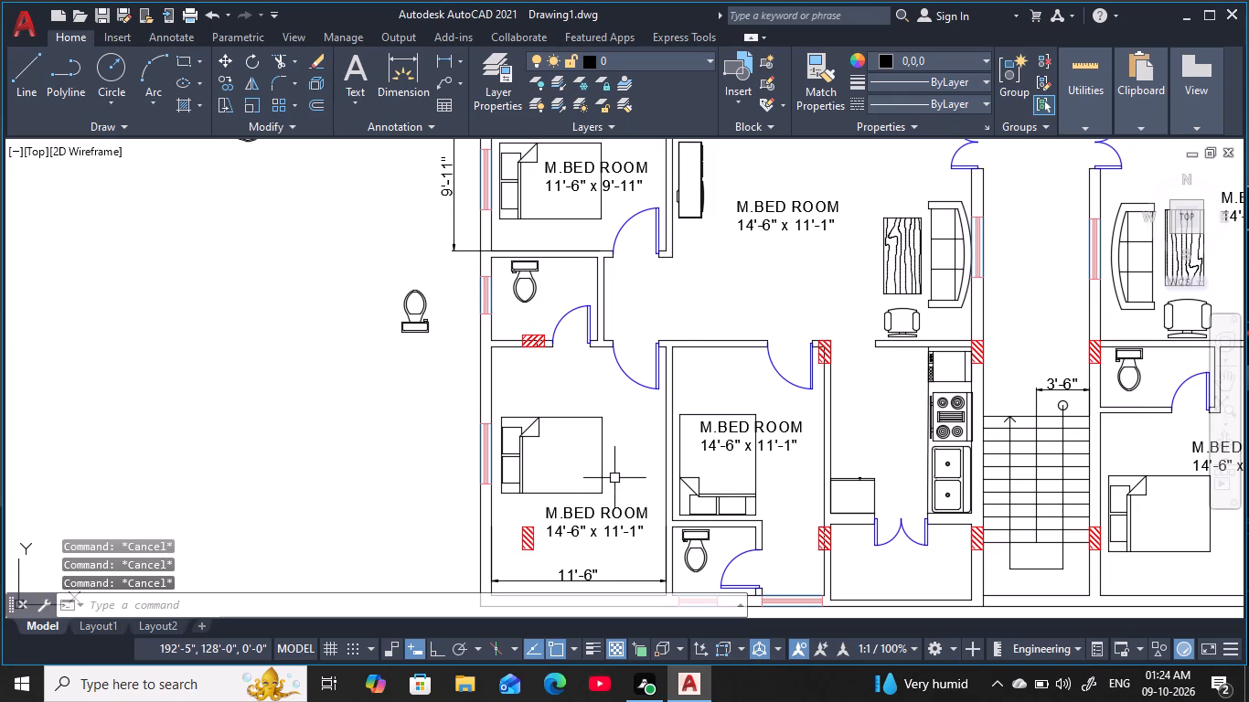
pyautogui.press('d')
pyautogui.press('l')
pyautogui.write('i')
pyautogui.press('space')
pyautogui.click(605, 354)
pyautogui.moveTo(602, 569); pyautogui.dragTo(601, 567, button='middle')
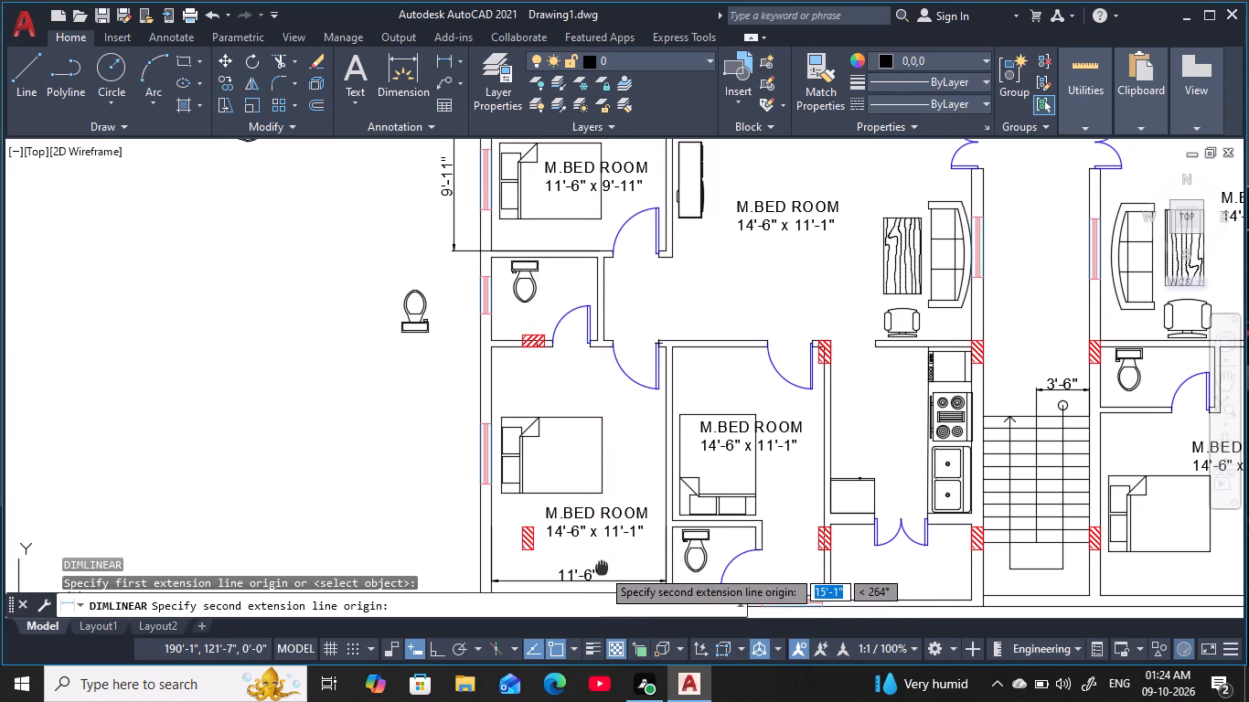
pyautogui.moveTo(601, 567); pyautogui.dragTo(592, 408, button='middle')
pyautogui.click(584, 433)
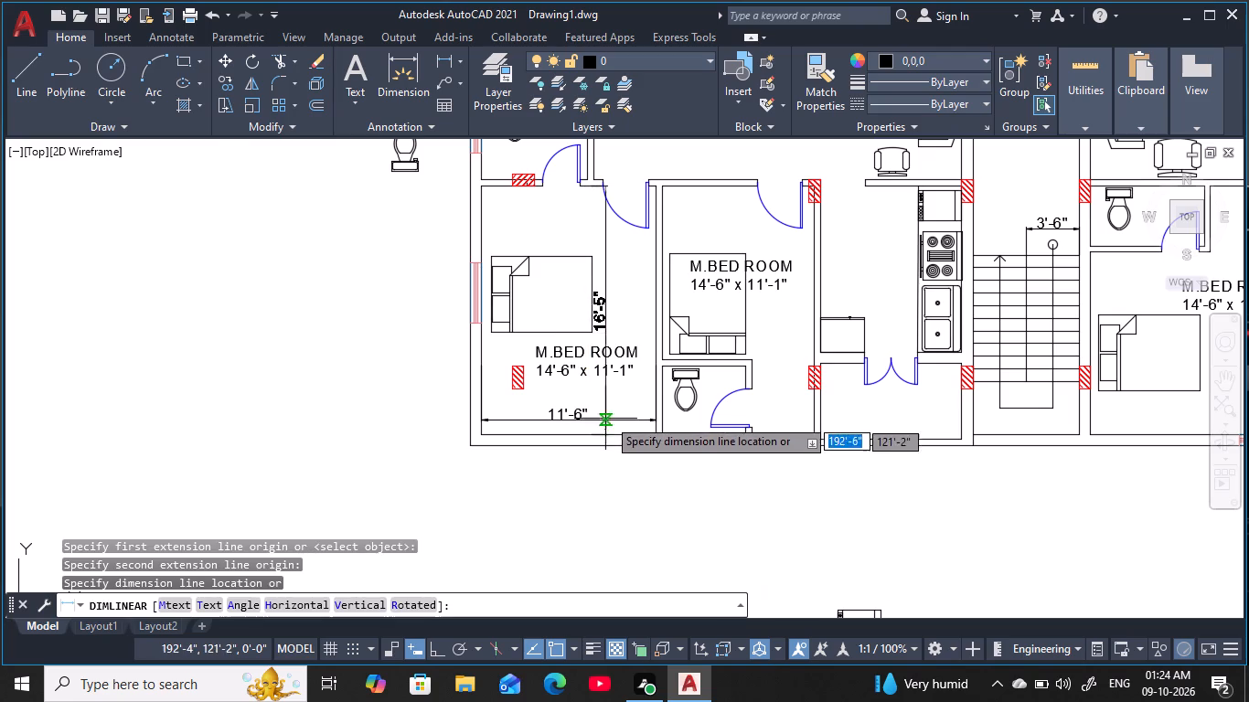
pyautogui.click(632, 413)
# Change the name line of the southwest bedroom's label to C.BED ROOM.
pyautogui.moveTo(621, 337); pyautogui.dragTo(650, 389, button='middle')
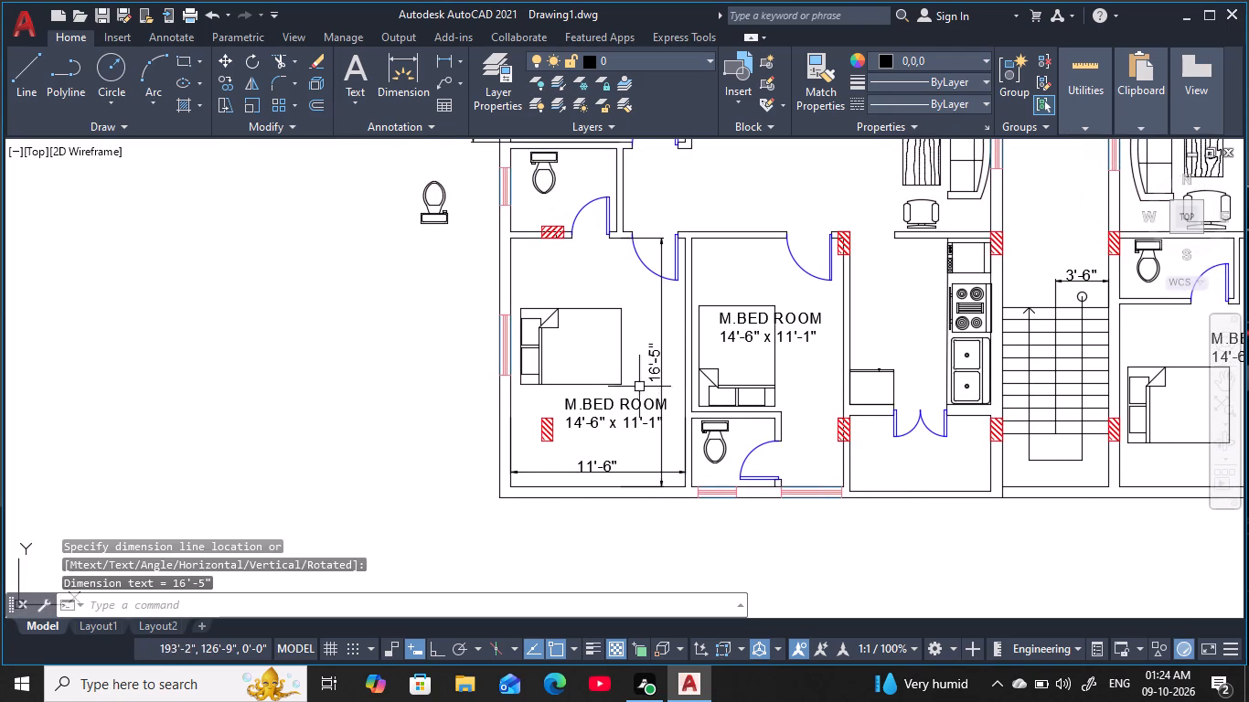
pyautogui.scroll(1, 631, 388)
pyautogui.moveTo(631, 388); pyautogui.dragTo(620, 367, button='middle')
pyautogui.scroll(1, 620, 367)
pyautogui.press('Escape')
pyautogui.press('Escape')
pyautogui.press('Escape')
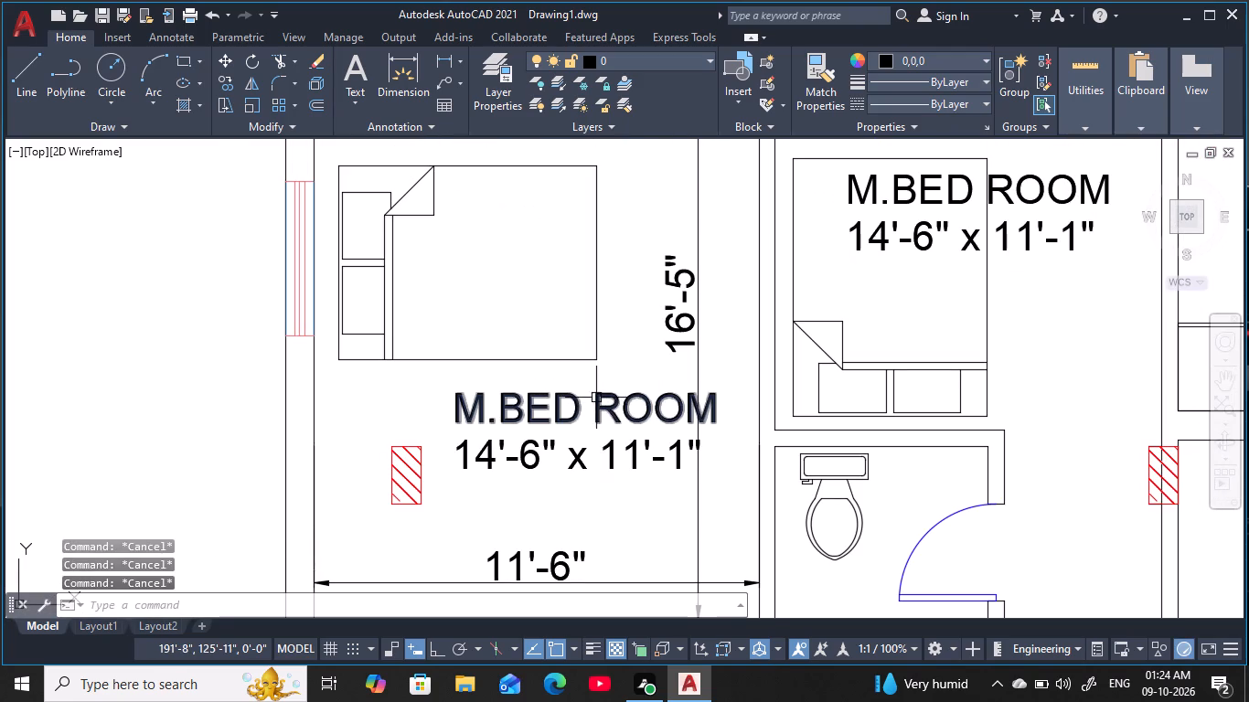
pyautogui.press('Escape')
pyautogui.press('Escape')
pyautogui.press('Escape')
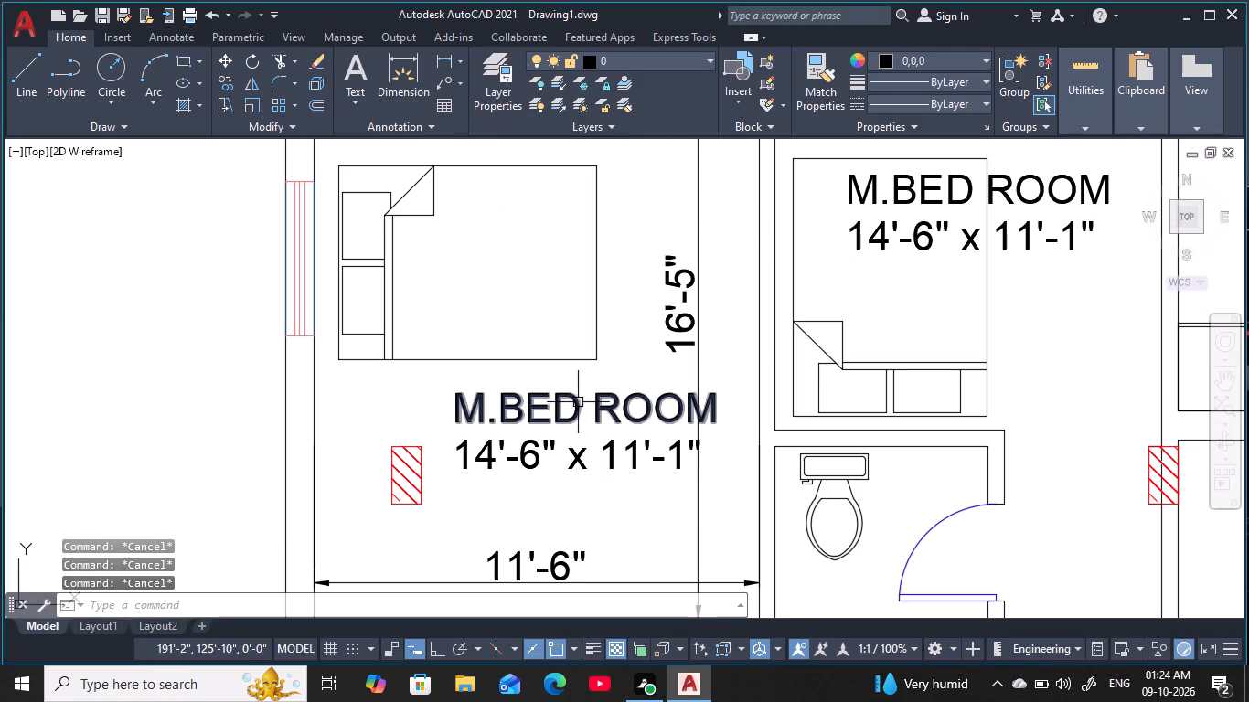
pyautogui.press('Escape')
pyautogui.doubleClick(550, 424)
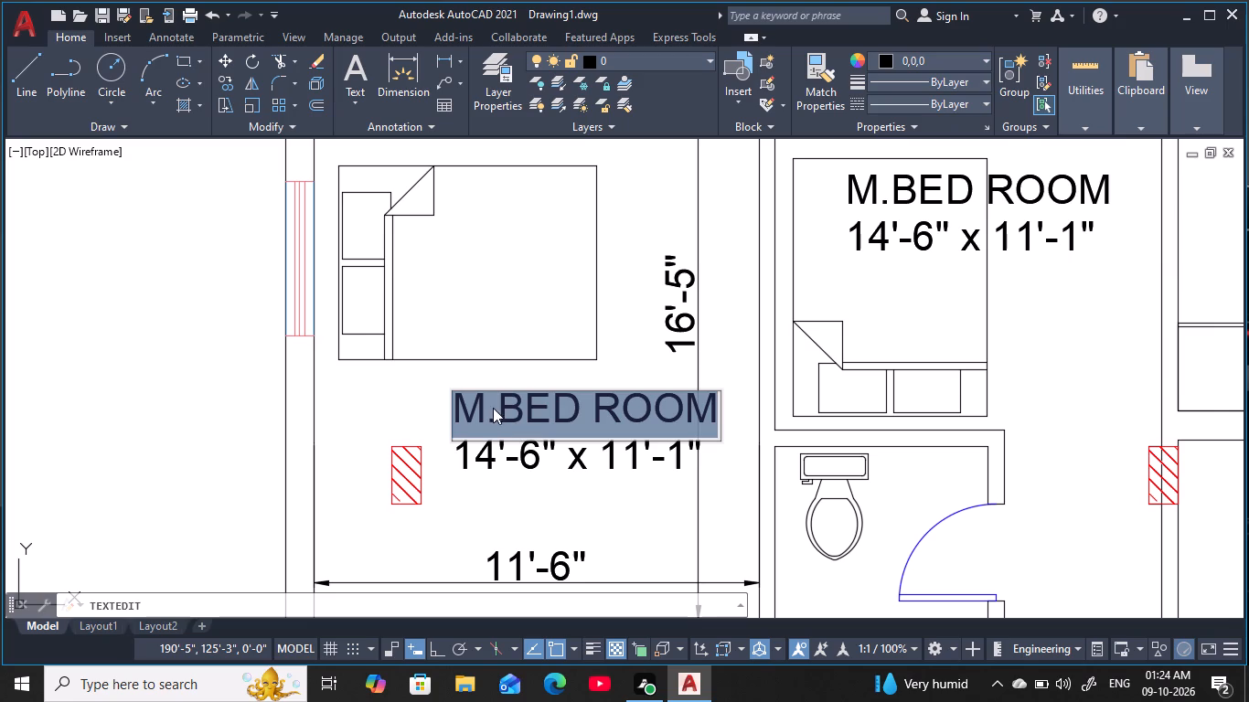
pyautogui.click(486, 406)
pyautogui.press('BackSpace')
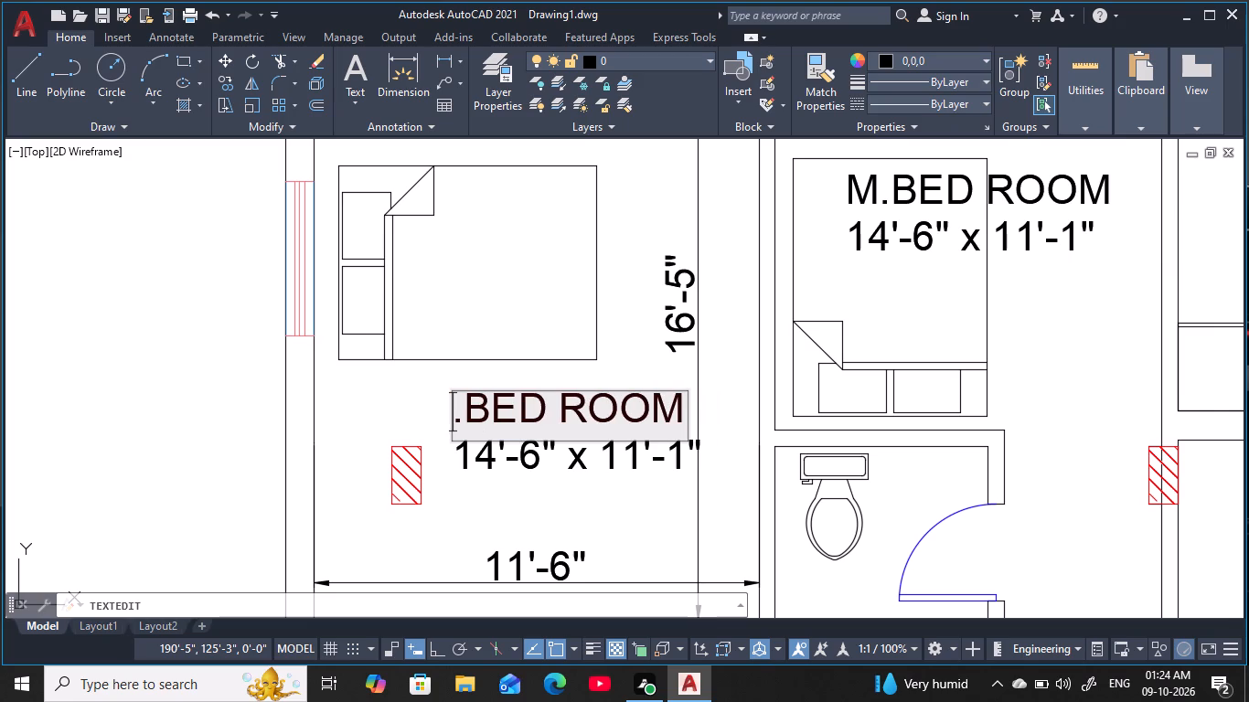
pyautogui.press('c')
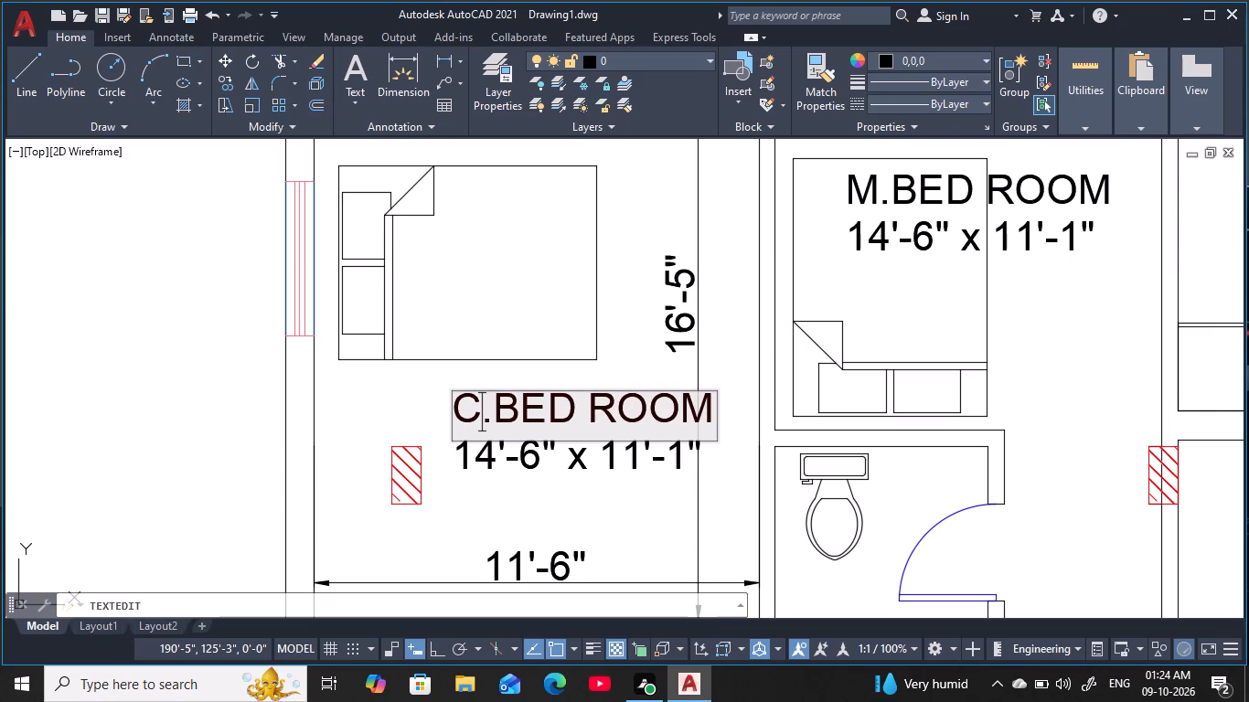
pyautogui.press('Return')
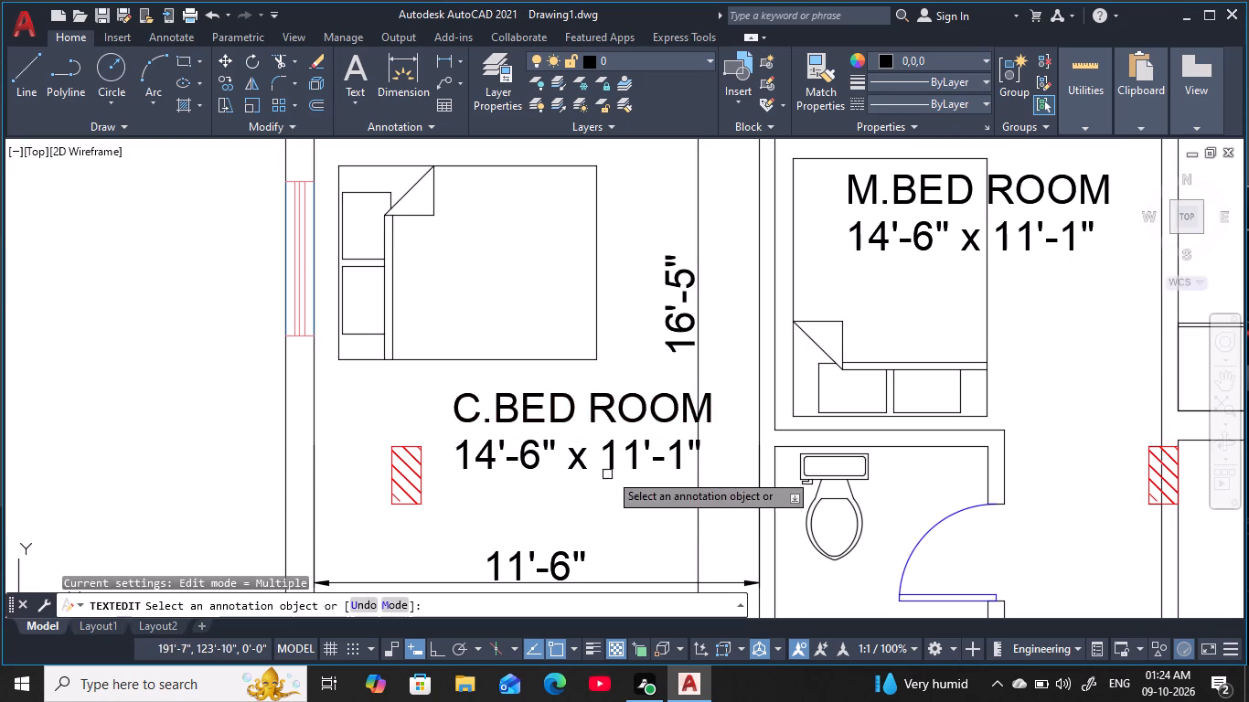
# Change the size line of the C.BED ROOM label to 11'-6" x 16'-5".
pyautogui.doubleClick(616, 469)
pyautogui.click(677, 457)
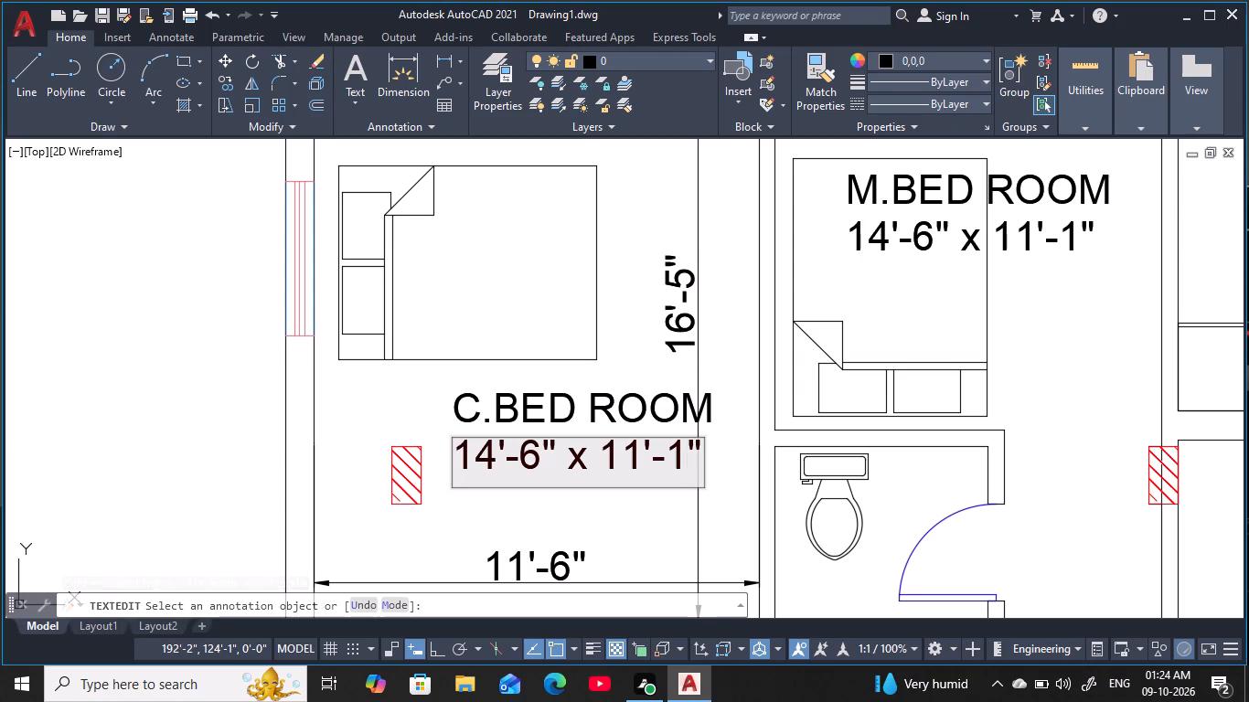
pyautogui.press('BackSpace')
pyautogui.press('5')
pyautogui.click(637, 454)
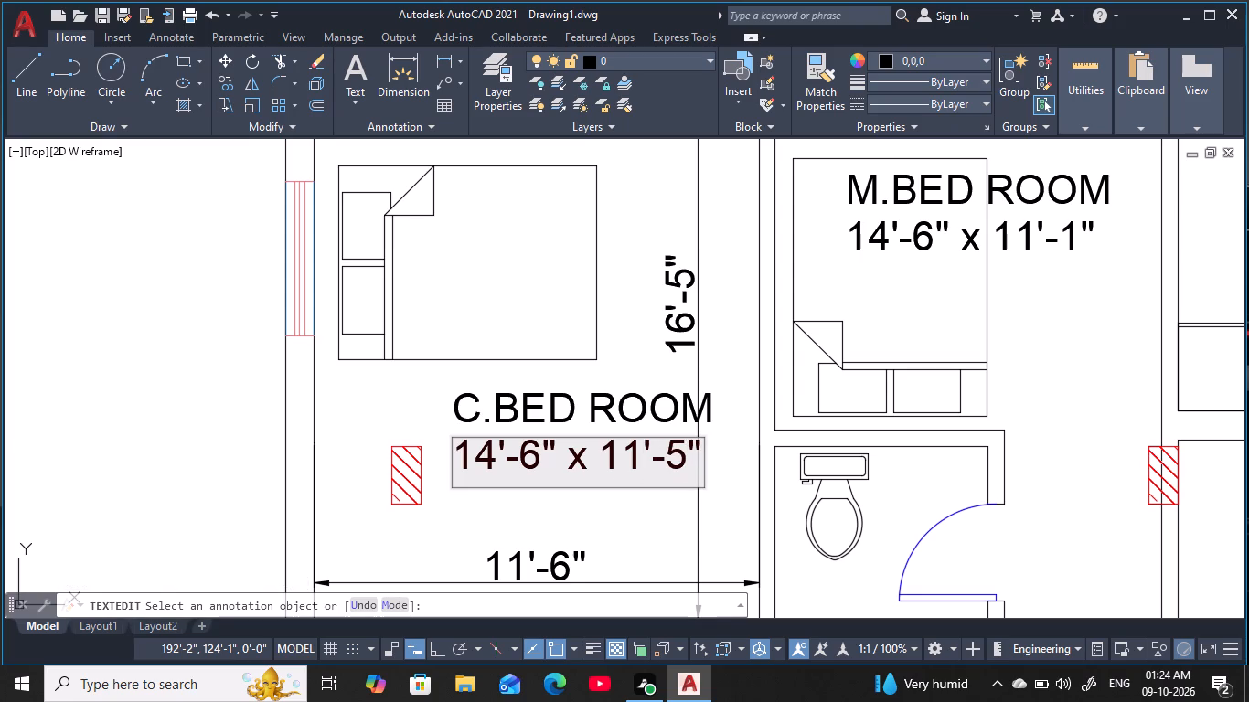
pyautogui.press('BackSpace')
pyautogui.press('6')
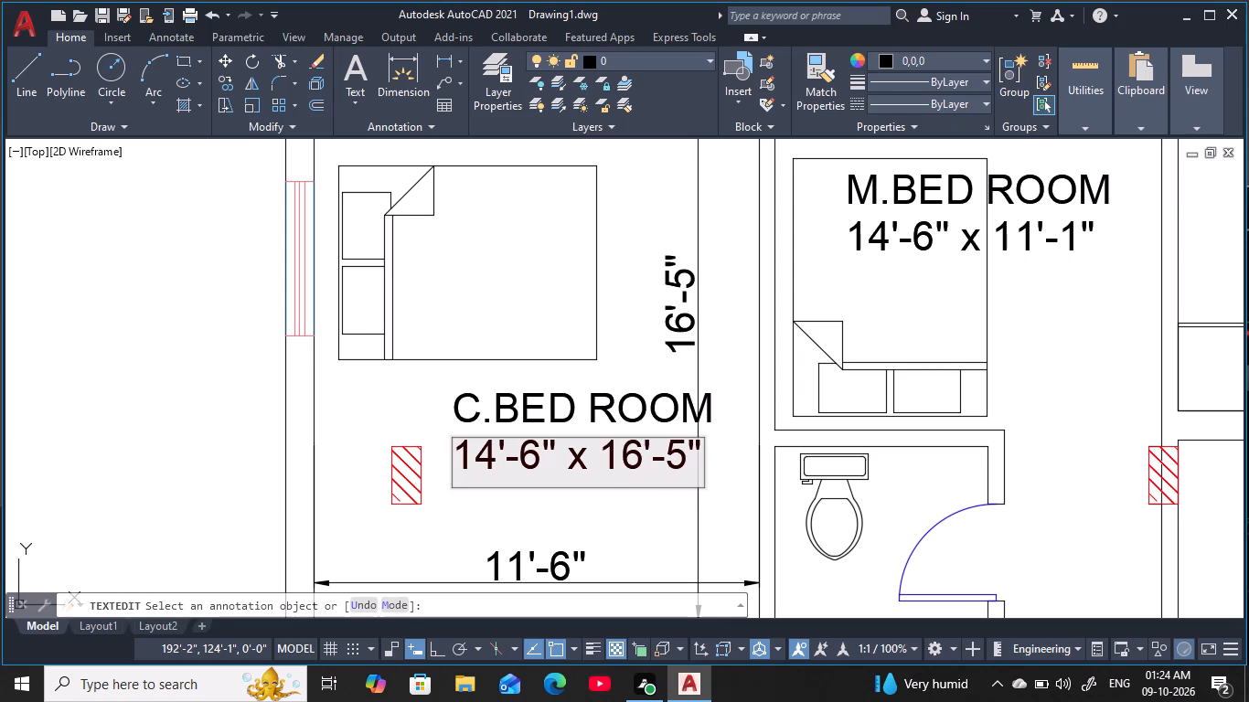
pyautogui.click(538, 454)
pyautogui.click(499, 454)
pyautogui.press('BackSpace')
pyautogui.press('1')
pyautogui.press('Return')
# Change the name line of the label in the bedroom just east of C.BED ROOM to G.BED ROOM.
pyautogui.scroll(-1, 499, 460)
pyautogui.moveTo(507, 466); pyautogui.dragTo(424, 492, button='middle')
pyautogui.moveTo(685, 390); pyautogui.dragTo(566, 427, button='middle')
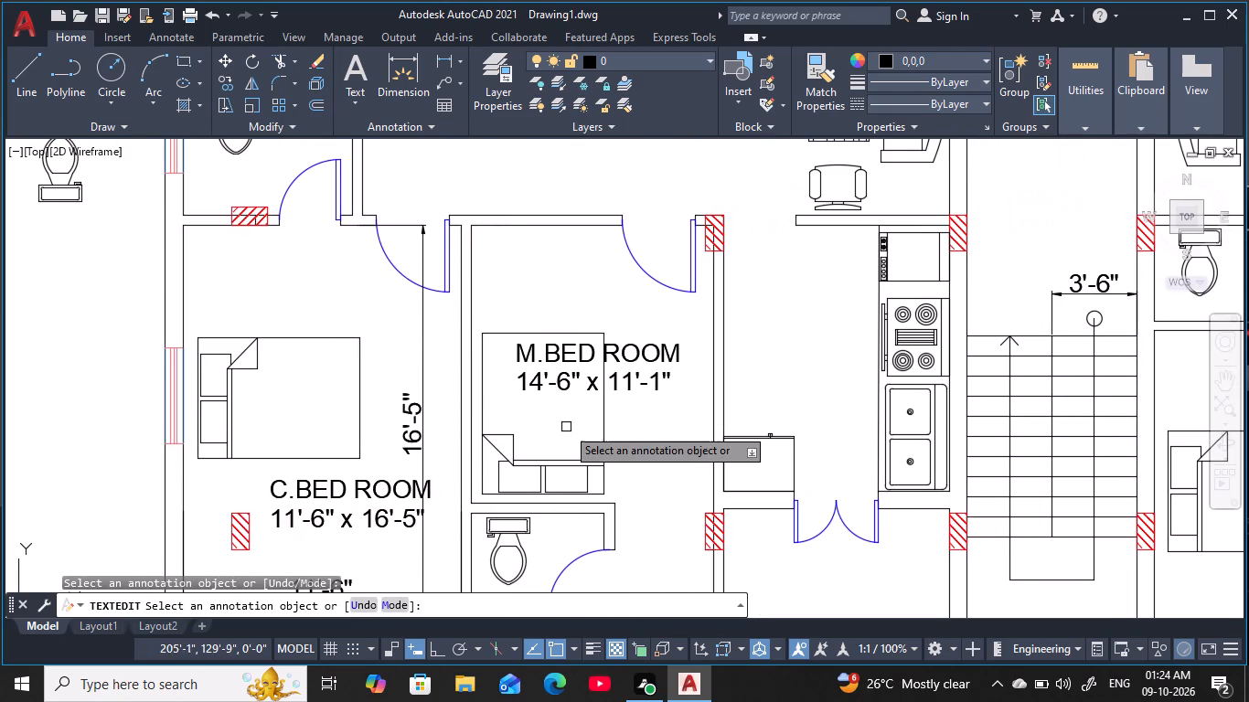
pyautogui.scroll(2, 576, 427)
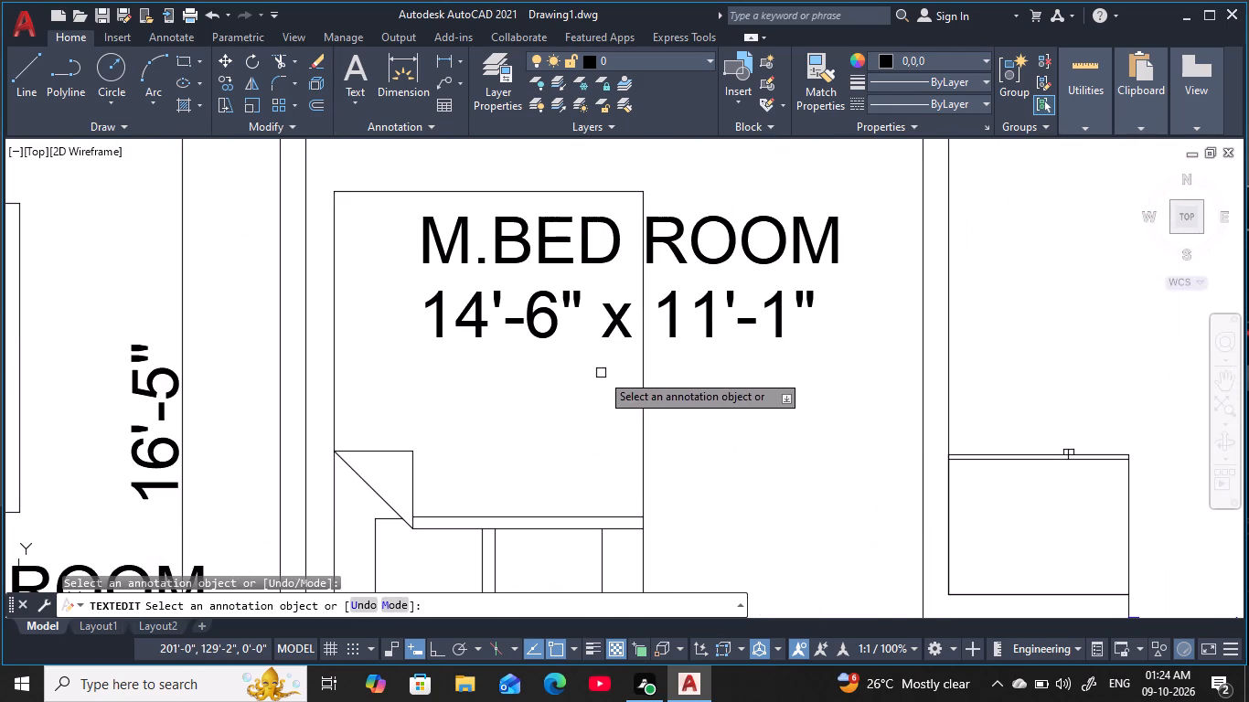
pyautogui.moveTo(599, 377); pyautogui.dragTo(609, 450, button='middle')
pyautogui.press('Escape')
pyautogui.press('Escape')
pyautogui.press('Escape')
pyautogui.press('Escape')
pyautogui.press('Escape')
pyautogui.doubleClick(619, 336)
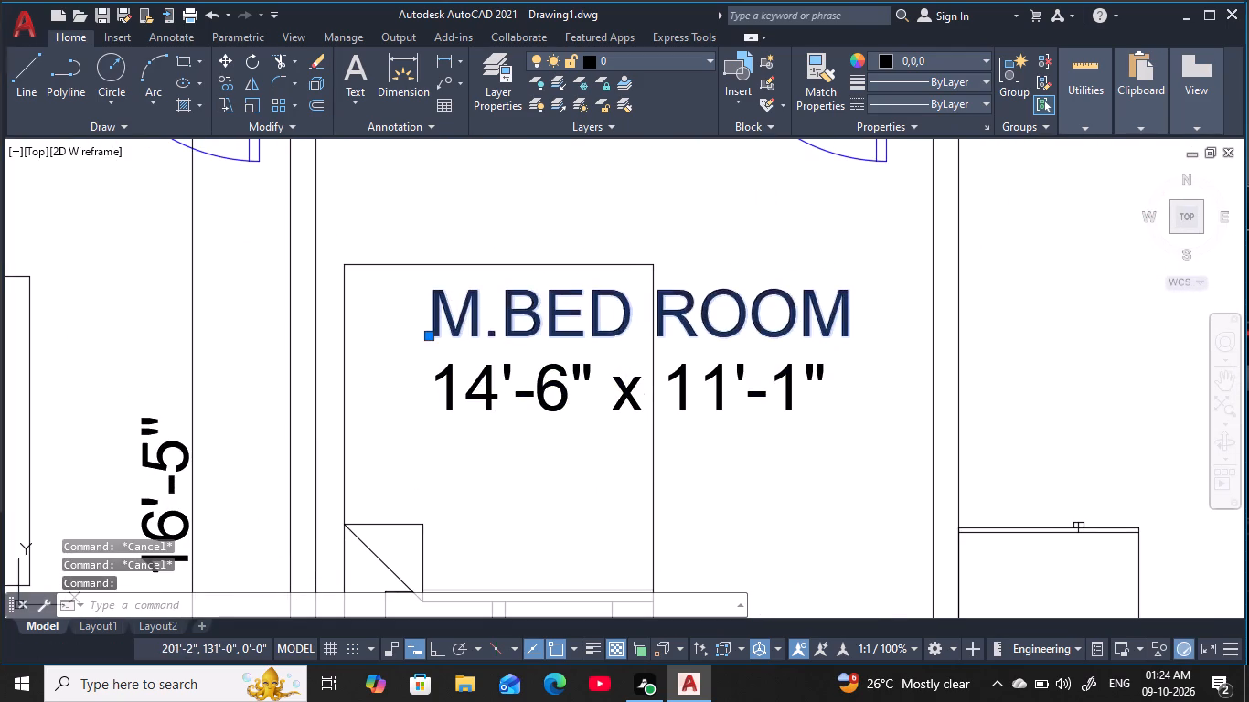
pyautogui.click(485, 323)
pyautogui.press('BackSpace')
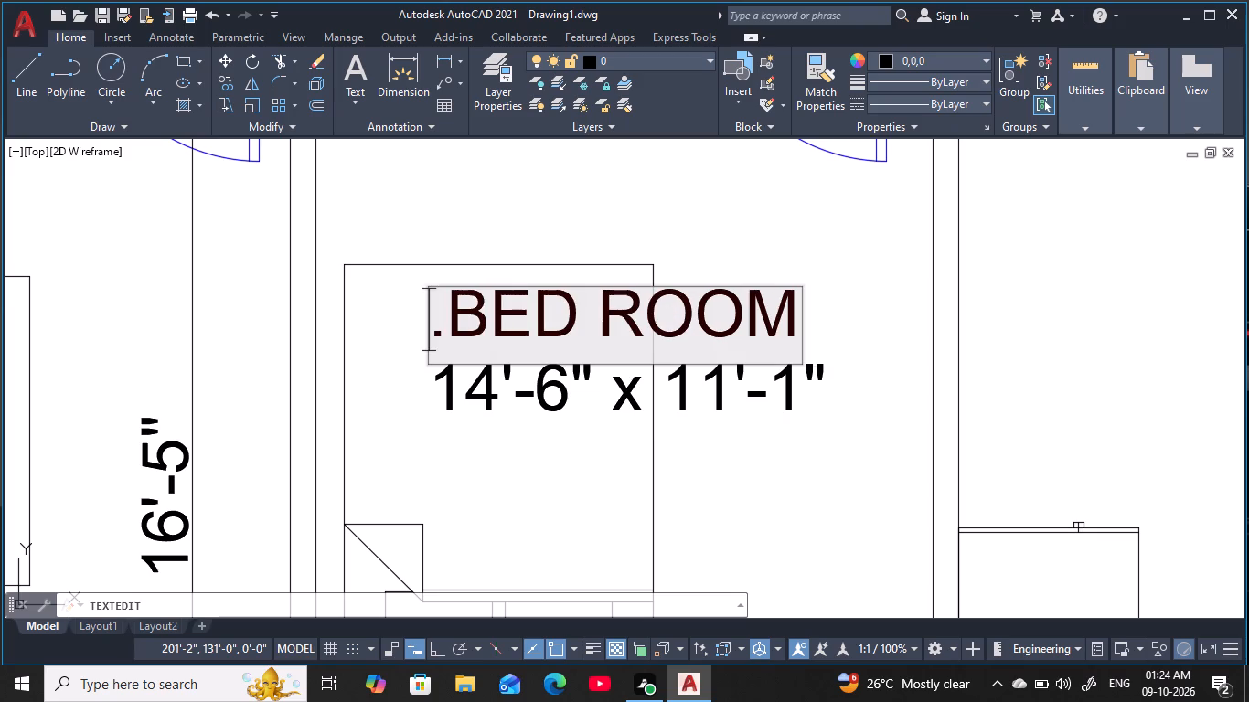
pyautogui.press('g')
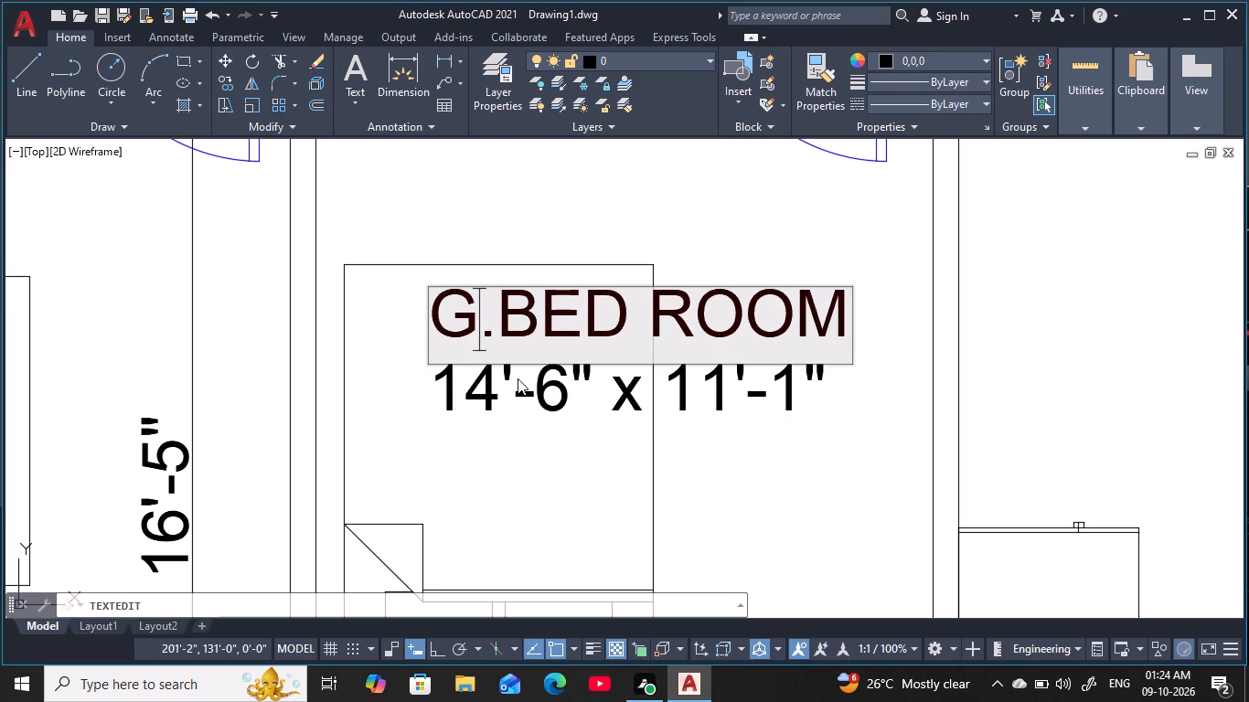
pyautogui.press('Return')
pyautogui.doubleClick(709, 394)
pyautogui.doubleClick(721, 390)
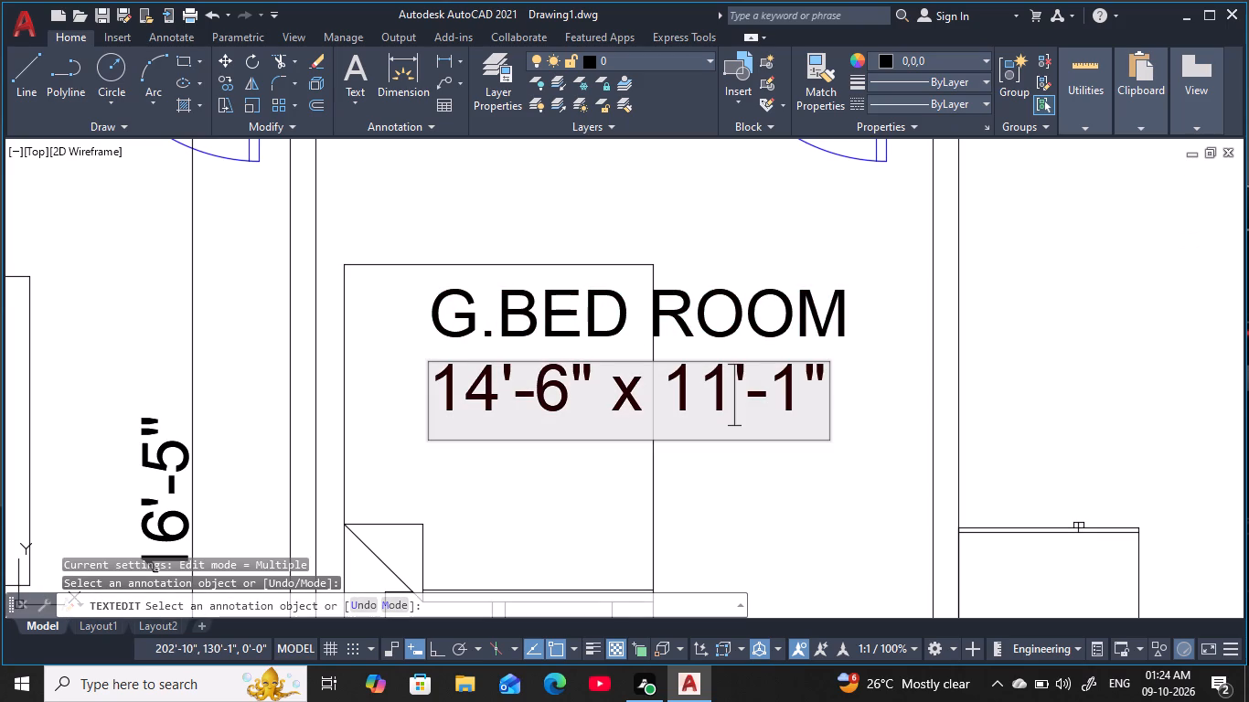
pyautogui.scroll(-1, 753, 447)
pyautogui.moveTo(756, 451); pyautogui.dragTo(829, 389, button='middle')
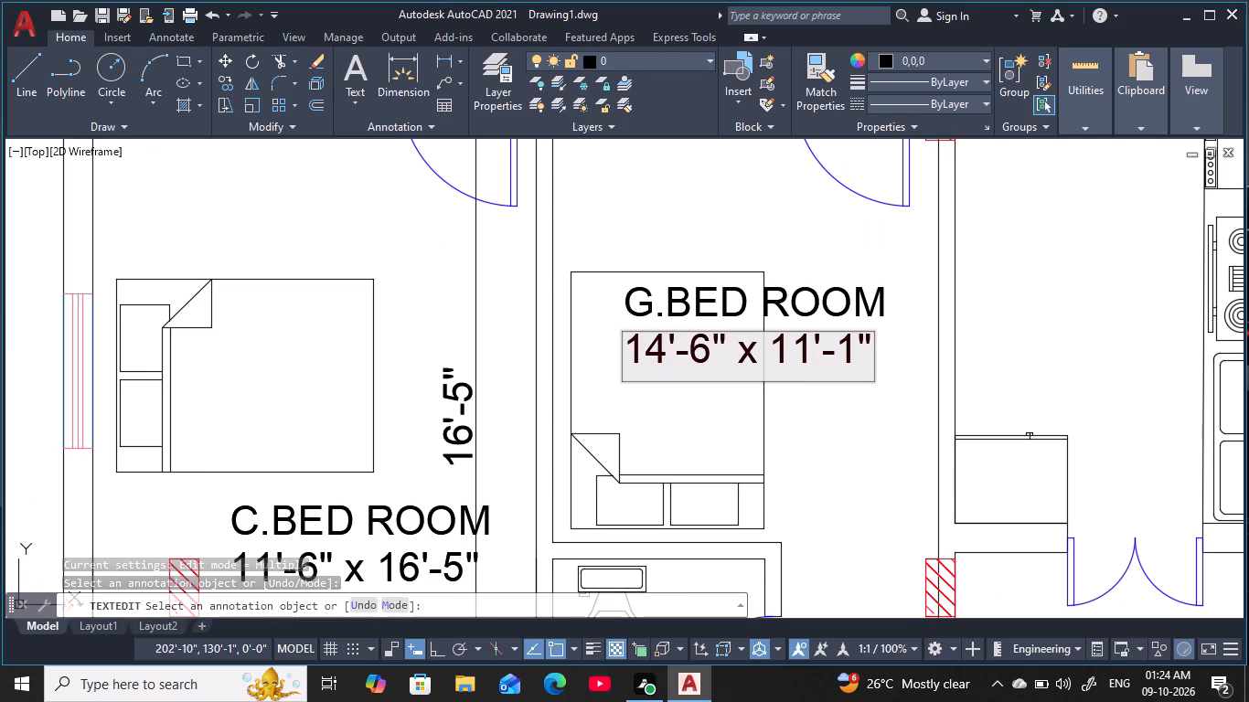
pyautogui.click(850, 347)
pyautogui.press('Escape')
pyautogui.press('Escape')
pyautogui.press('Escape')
# Add a vertical linear dimension of G.BED ROOM from its north wall to its south wall, placing it just inside the east wall.
pyautogui.moveTo(790, 386); pyautogui.dragTo(717, 403, button='middle')
pyautogui.scroll(-2, 743, 394)
pyautogui.press('Escape')
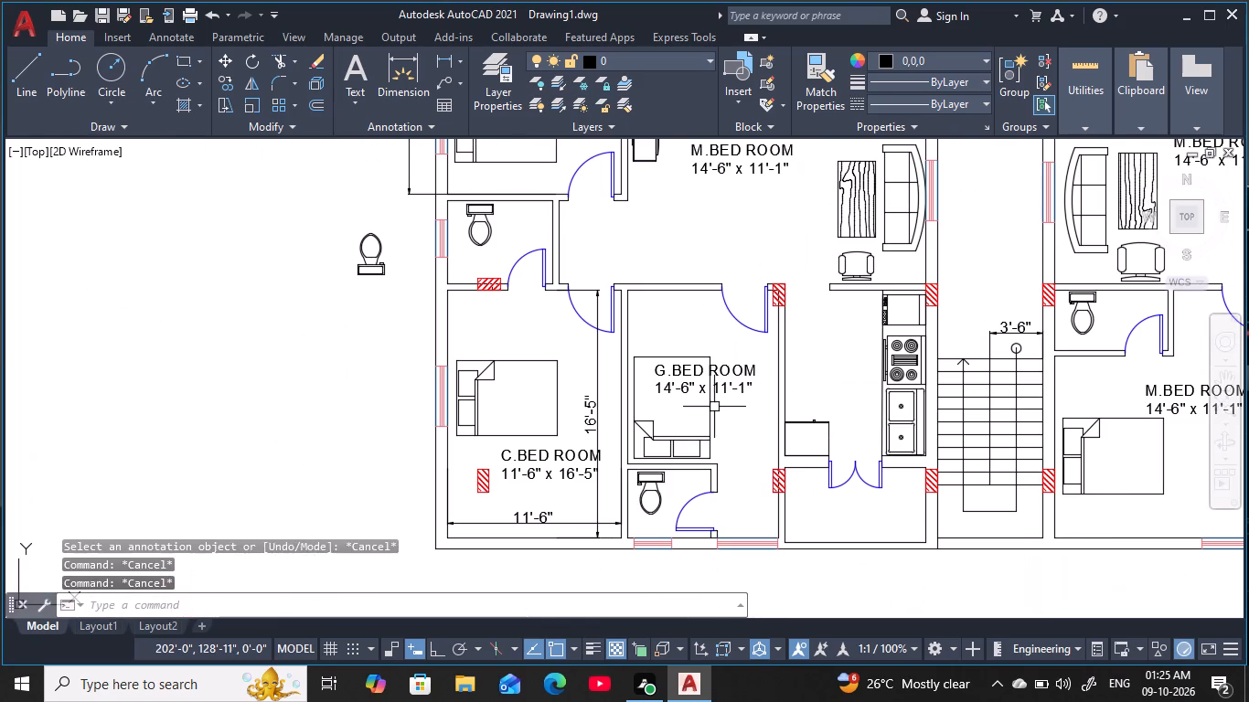
pyautogui.press('Escape')
pyautogui.press('d')
pyautogui.write('LI')
pyautogui.press('space')
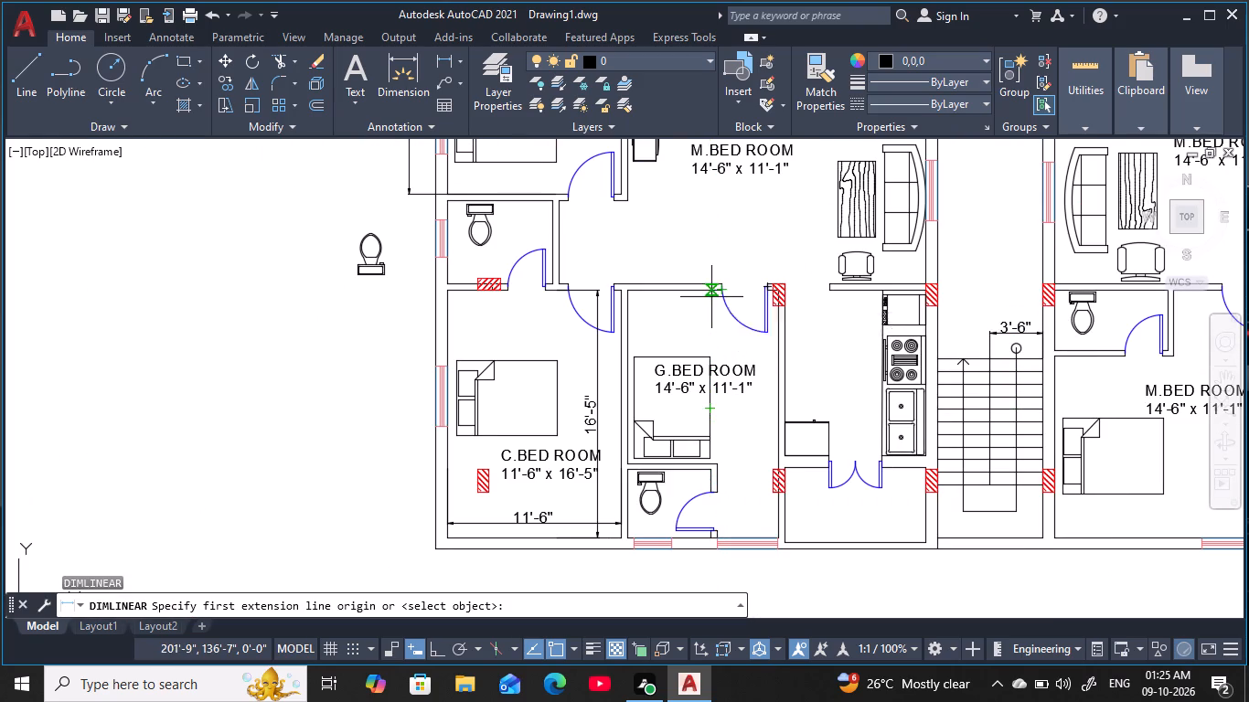
pyautogui.click(709, 295)
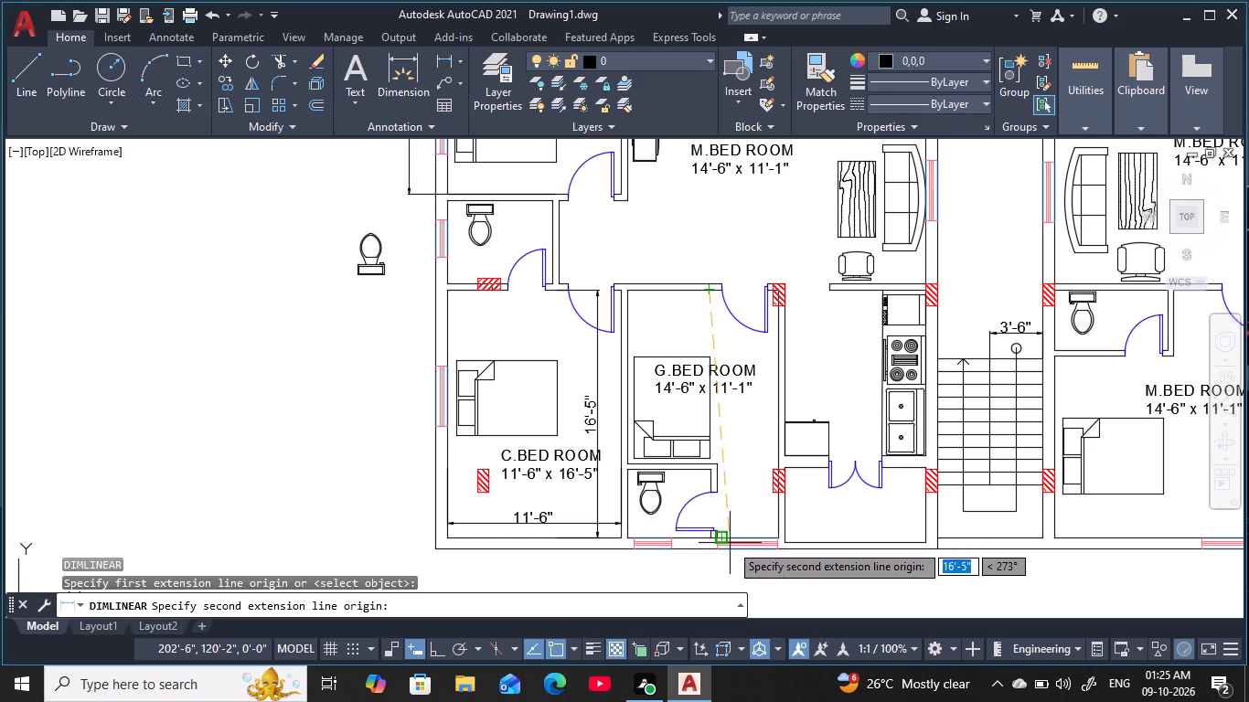
pyautogui.click(731, 537)
pyautogui.click(764, 504)
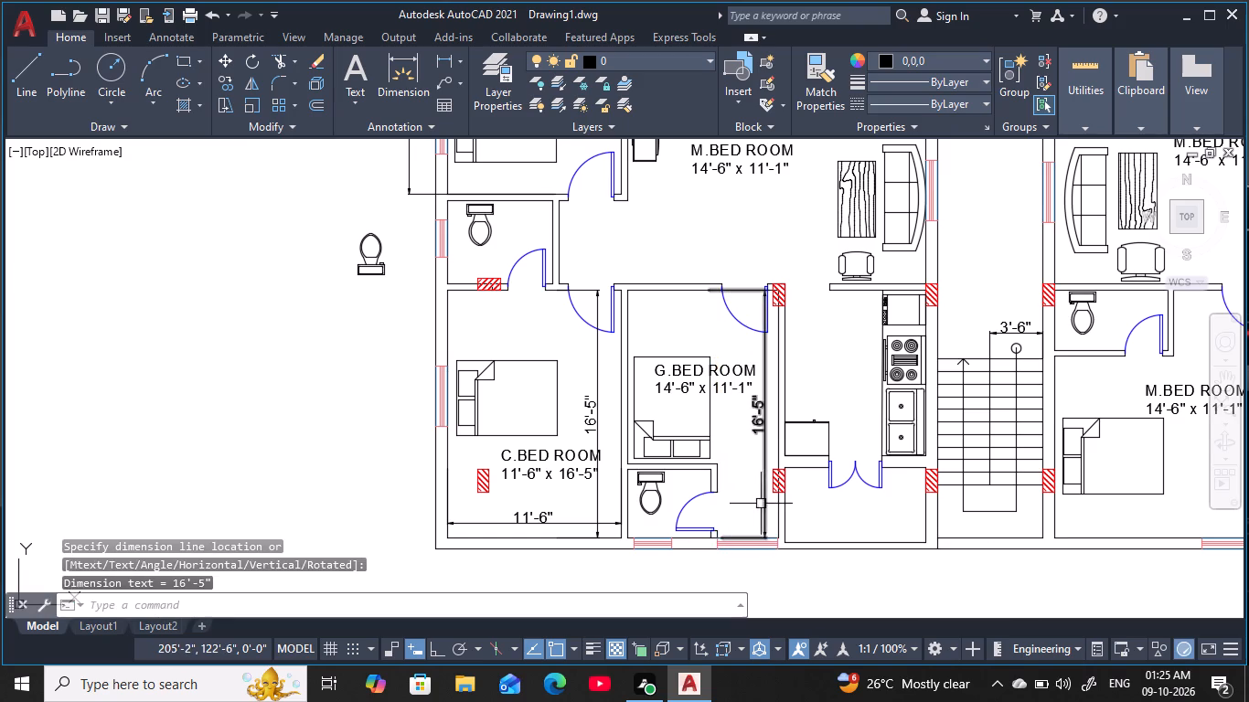
# Add a horizontal linear dimension of G.BED ROOM from its west wall to its east wall, placing it just north of the bed.
pyautogui.moveTo(748, 468); pyautogui.dragTo(711, 467, button='middle')
pyautogui.scroll(1, 710, 465)
pyautogui.press('Escape')
pyautogui.press('Escape')
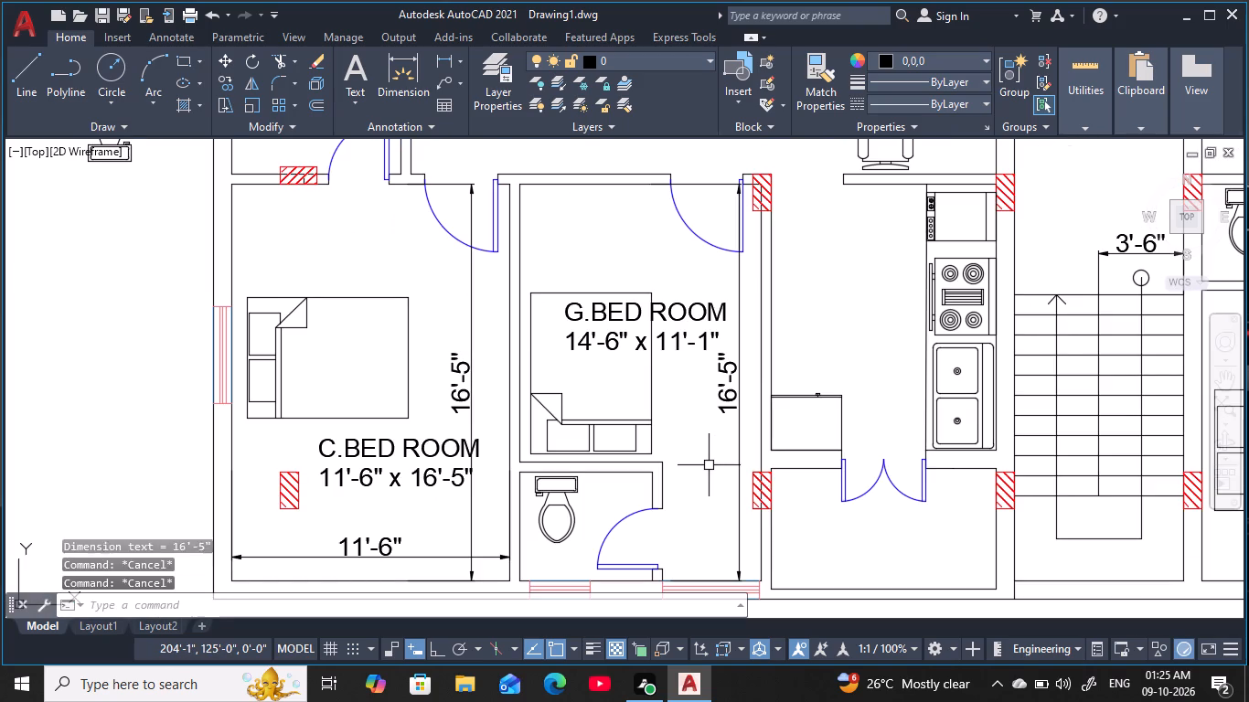
pyautogui.press('Escape')
pyautogui.press('space')
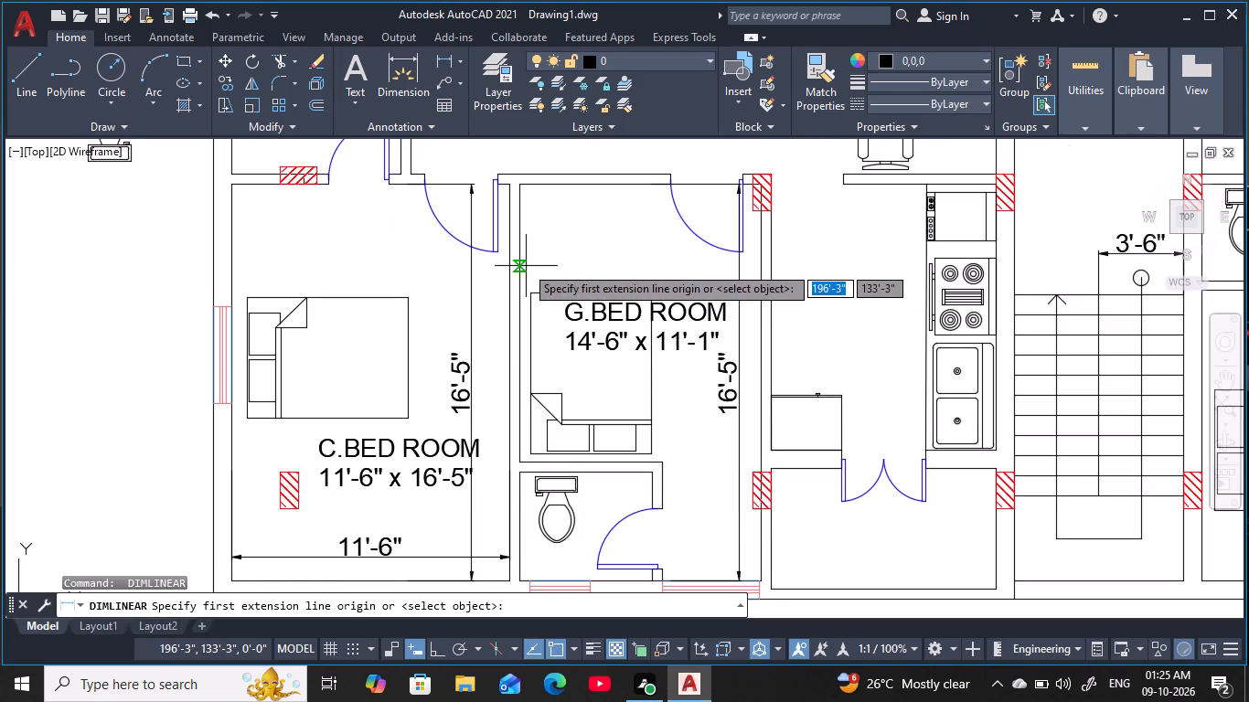
pyautogui.click(524, 265)
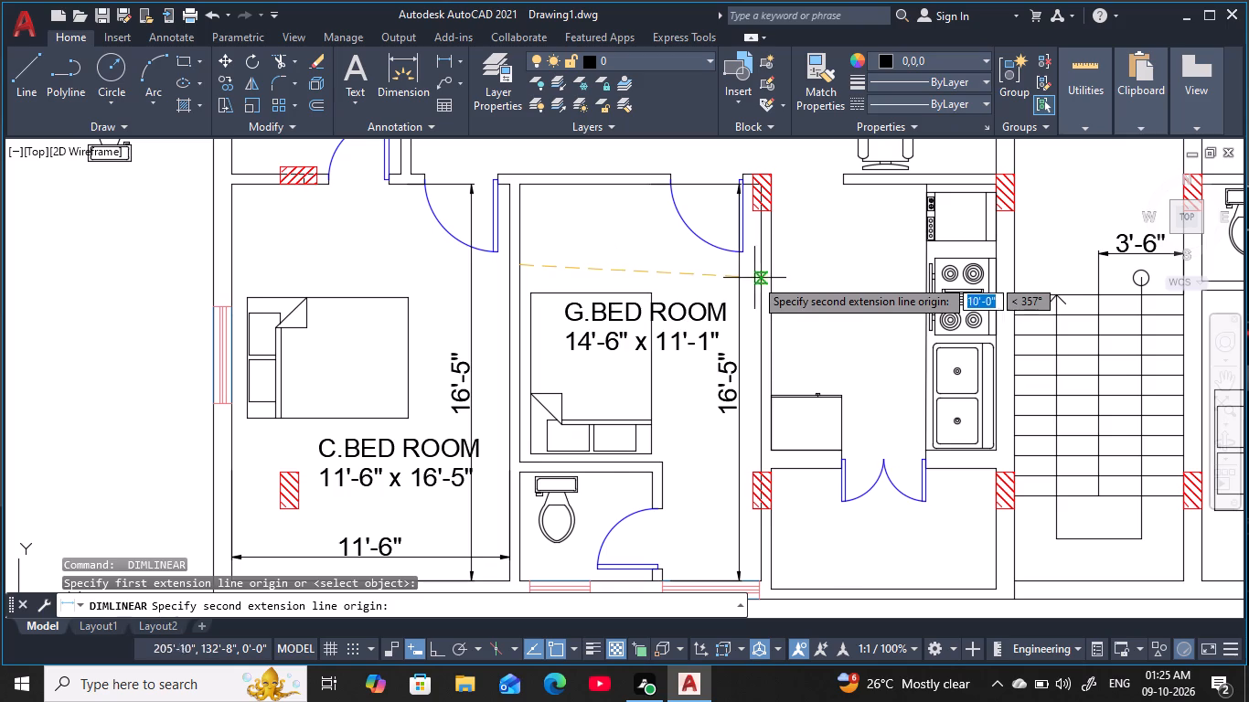
pyautogui.click(759, 274)
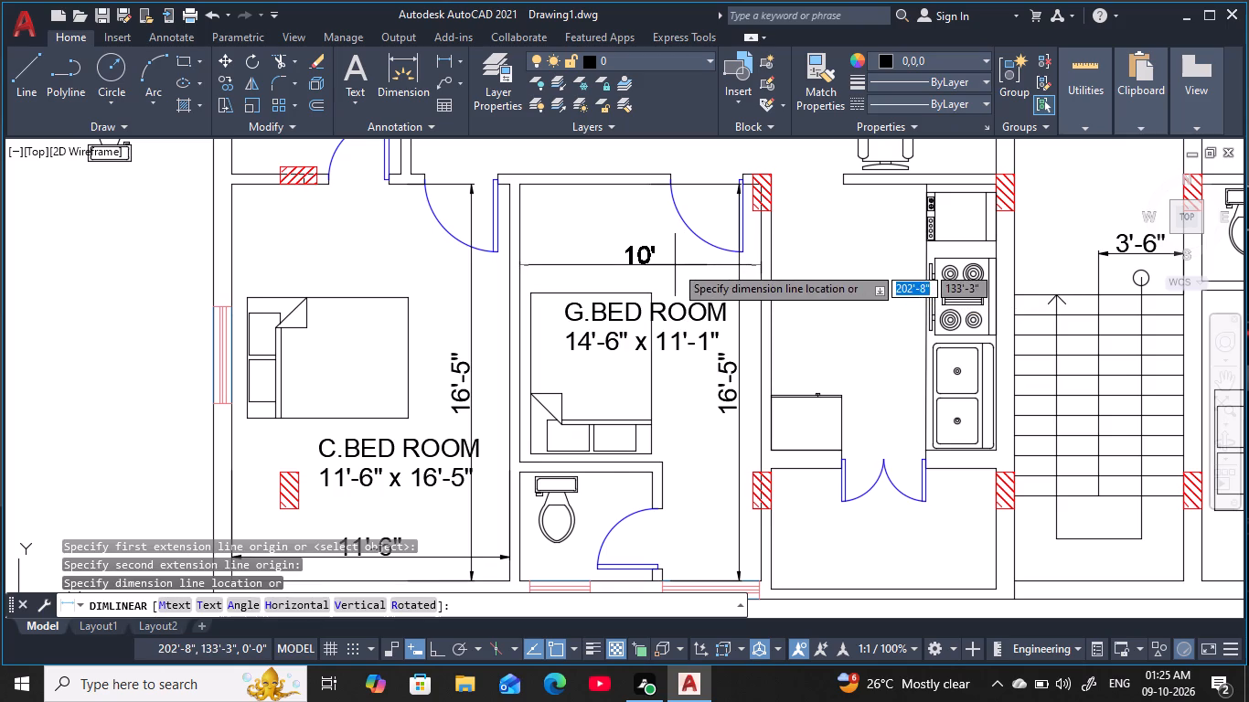
pyautogui.click(675, 265)
pyautogui.press('Escape')
pyautogui.press('Escape')
pyautogui.press('Escape')
pyautogui.press('Escape')
pyautogui.press('Escape')
pyautogui.press('Escape')
# Change the size line of the G.BED ROOM label to 16'-0" x 16'-5".
pyautogui.scroll(1, 608, 352)
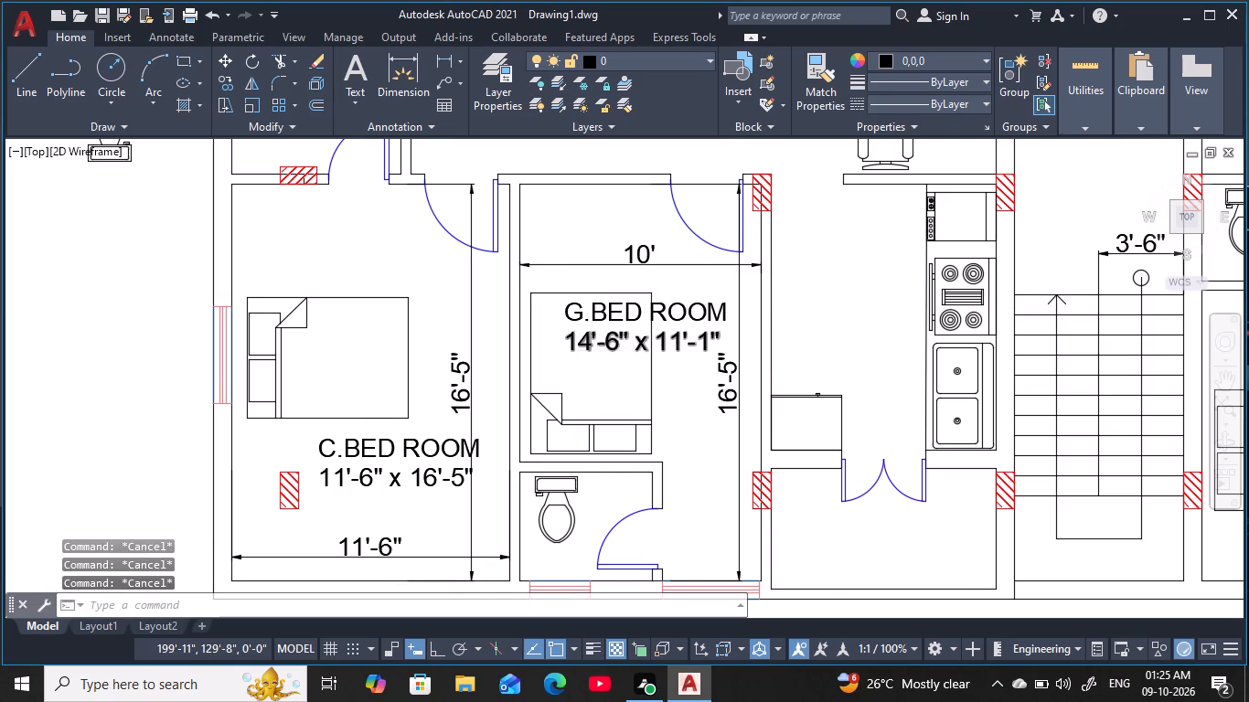
pyautogui.moveTo(605, 352); pyautogui.dragTo(602, 387, button='middle')
pyautogui.press('Escape')
pyautogui.doubleClick(603, 371)
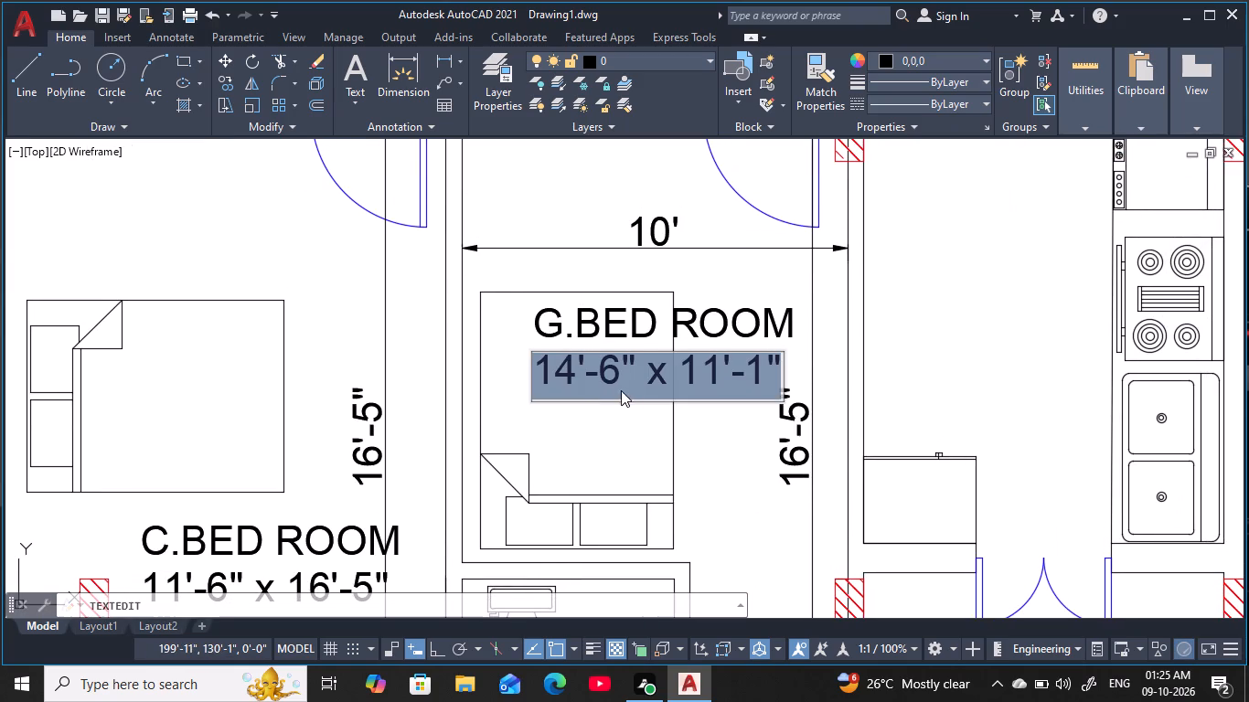
pyautogui.click(762, 364)
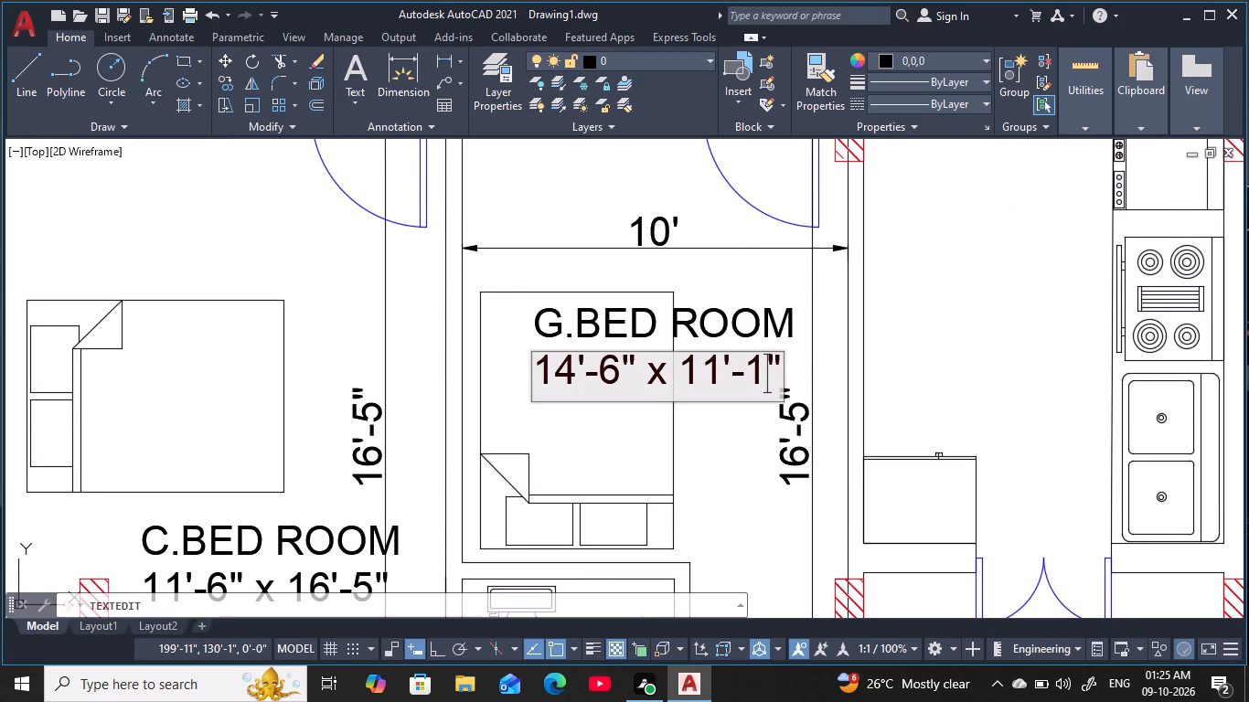
pyautogui.press('BackSpace')
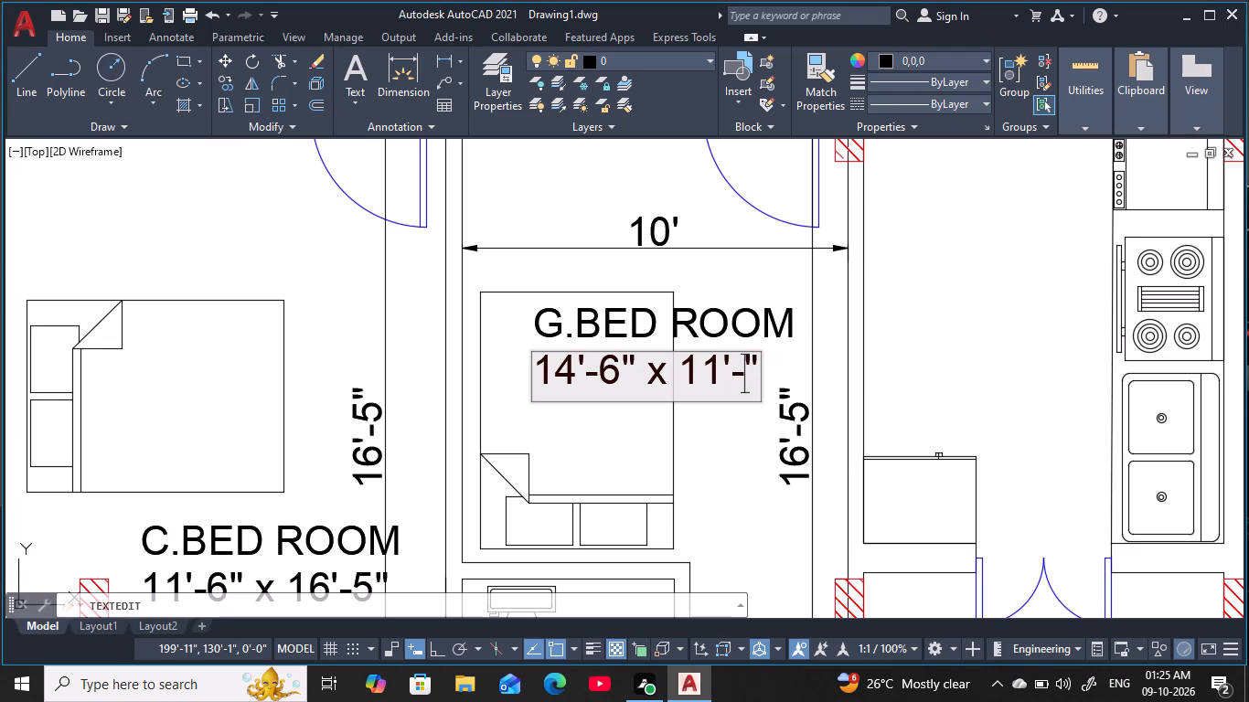
pyautogui.press('5')
pyautogui.click(718, 379)
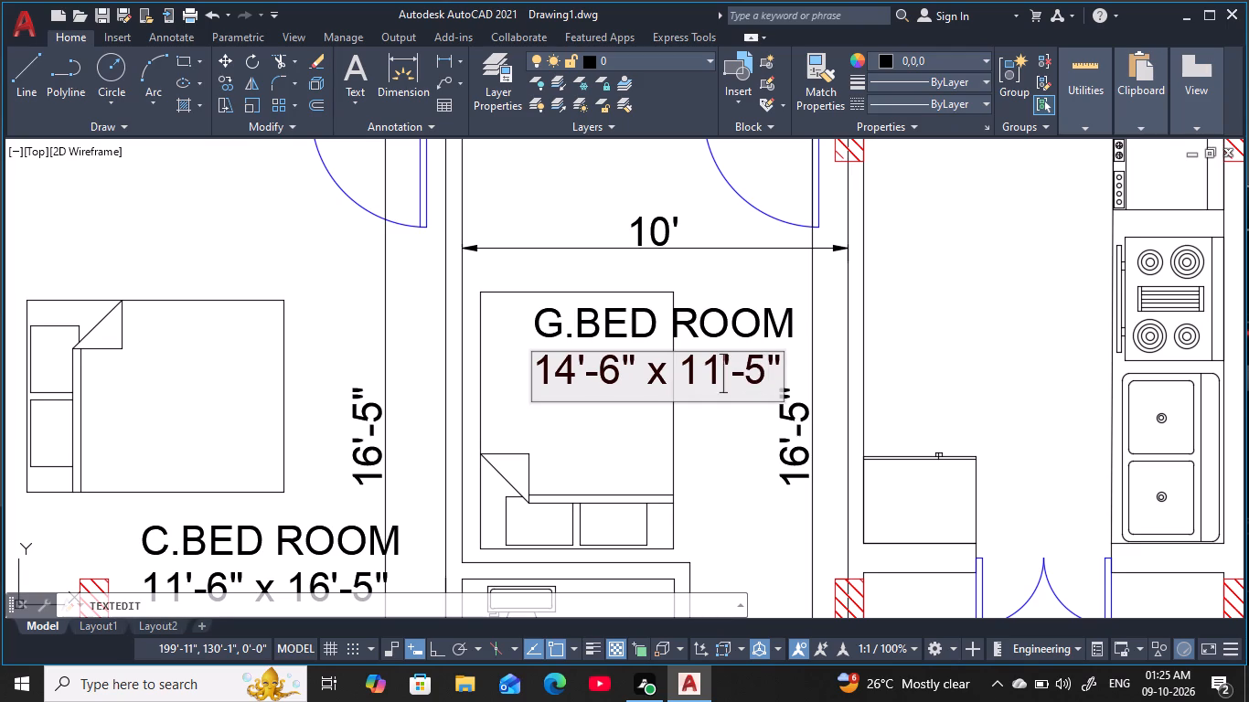
pyautogui.press('BackSpace')
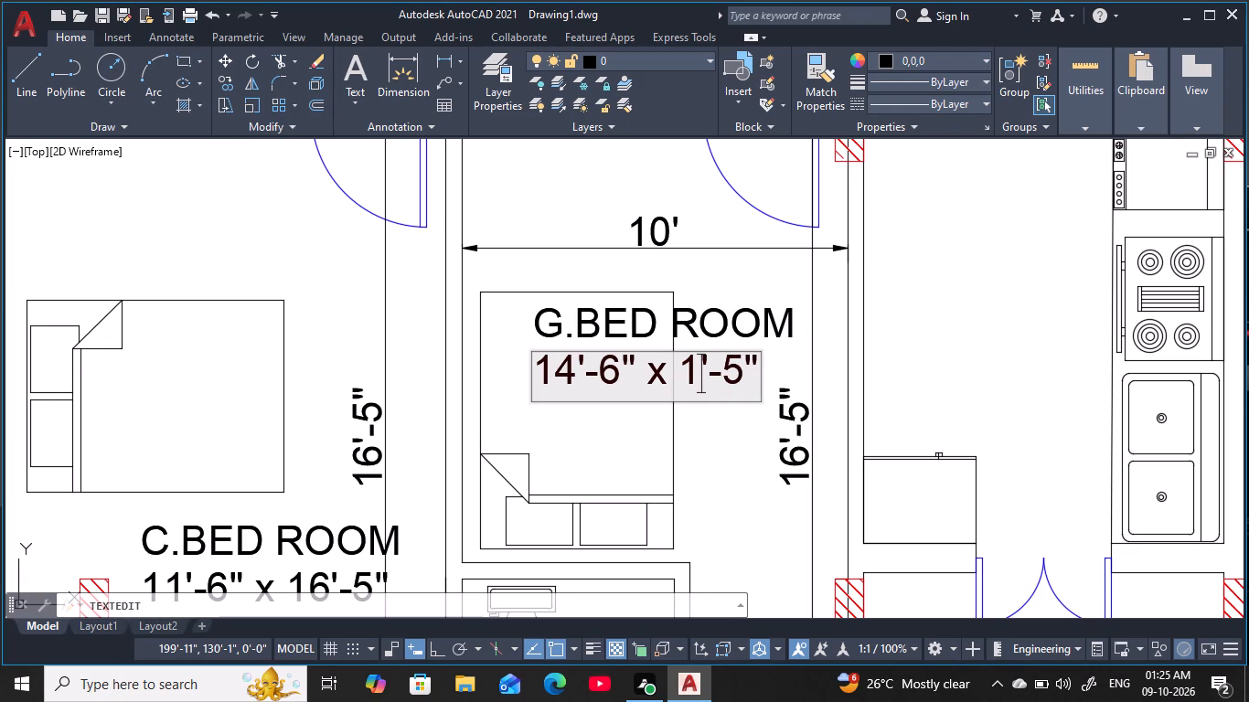
pyautogui.press('6')
pyautogui.scroll(-1, 650, 450)
pyautogui.moveTo(650, 450); pyautogui.dragTo(668, 441, button='middle')
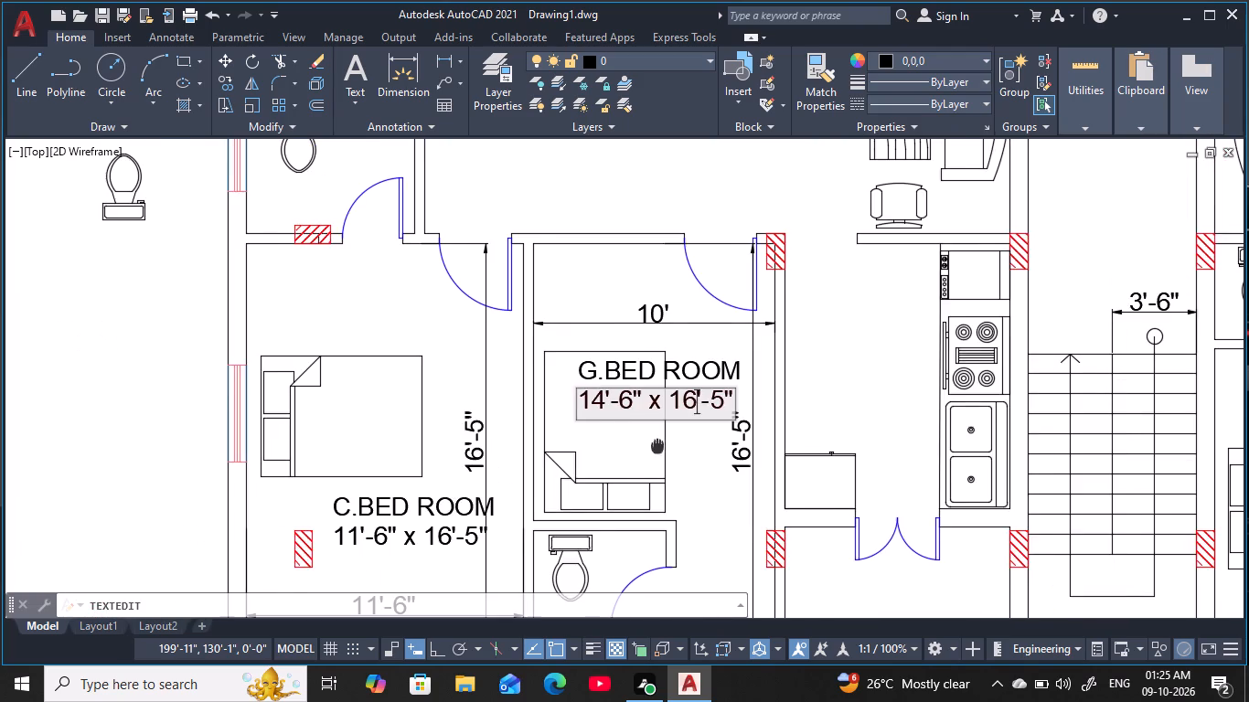
pyautogui.moveTo(668, 441); pyautogui.dragTo(697, 431, button='middle')
pyautogui.scroll(3, 693, 391)
pyautogui.click(640, 355)
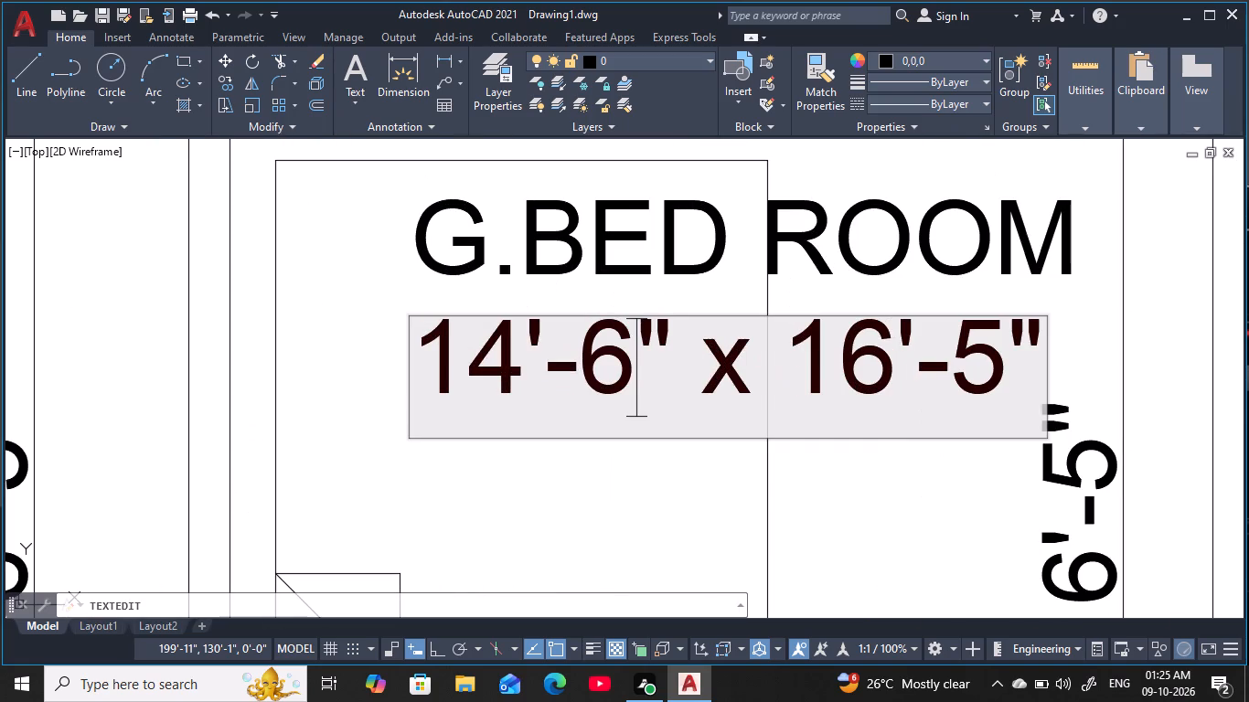
pyautogui.scroll(-2, 641, 359)
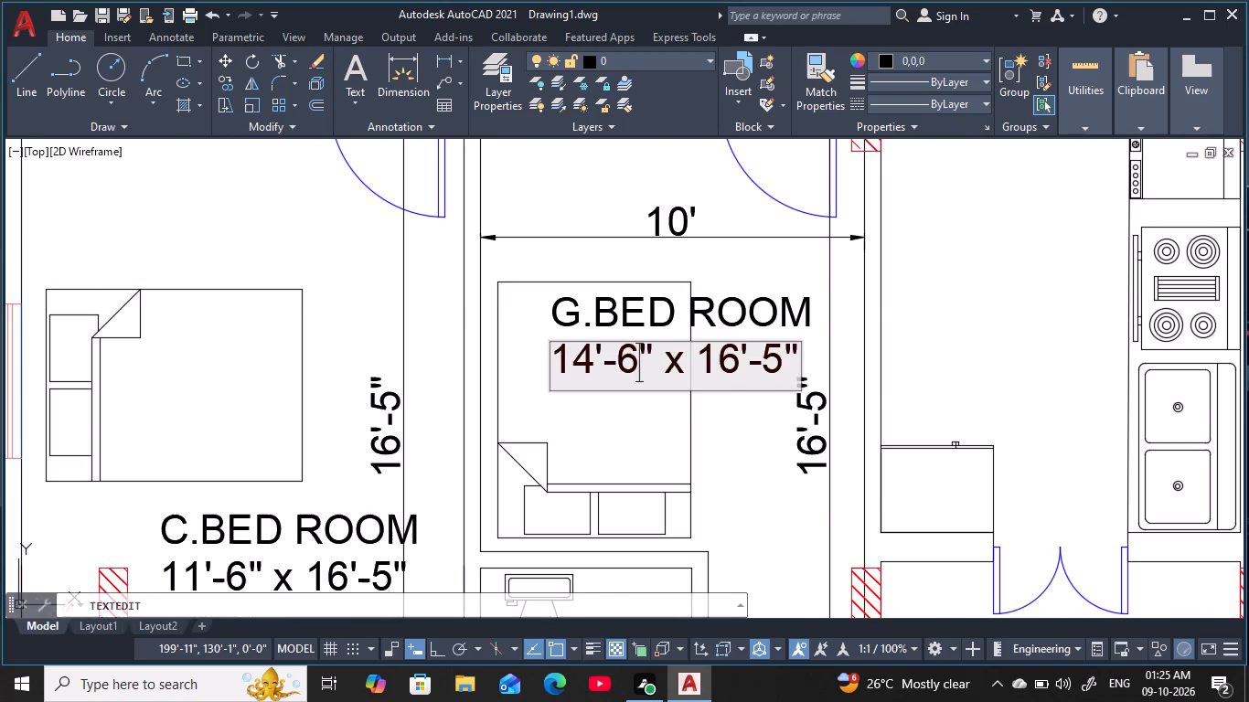
pyautogui.press('BackSpace')
pyautogui.press('0')
pyautogui.click(586, 362)
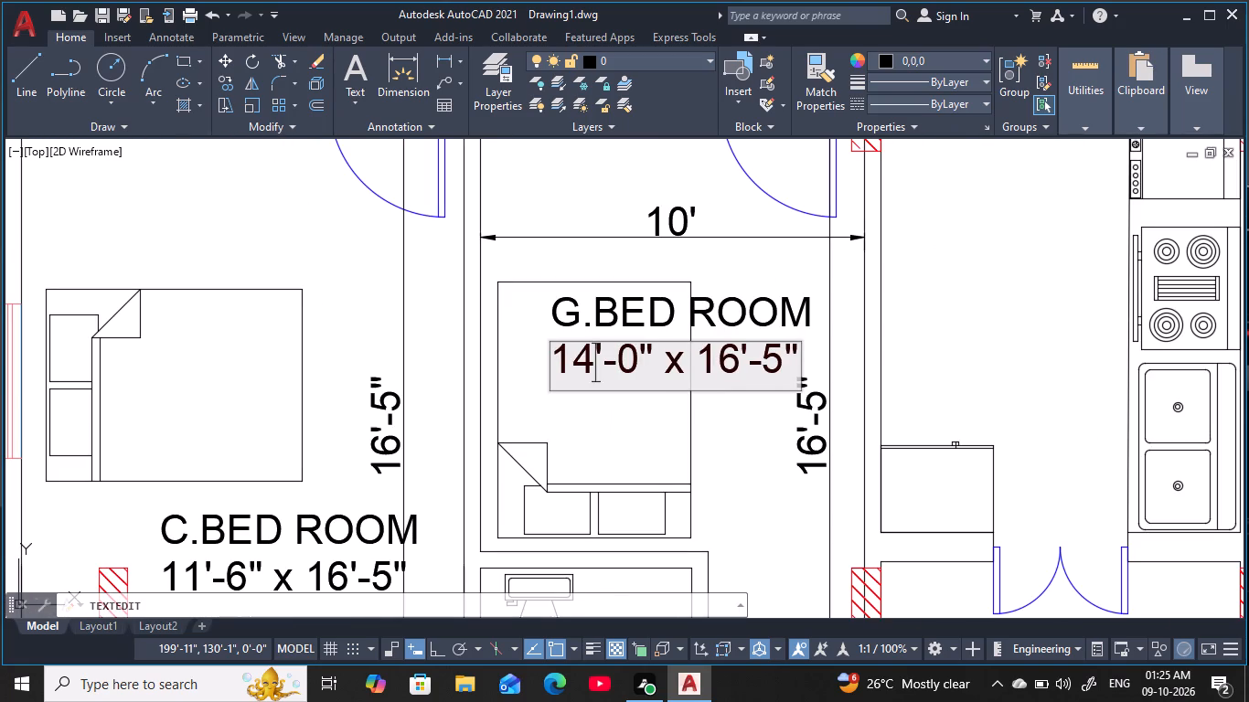
pyautogui.press('BackSpace')
pyautogui.press('6')
pyautogui.press('Return')
pyautogui.scroll(-1, 586, 362)
pyautogui.moveTo(586, 362); pyautogui.dragTo(571, 370, button='middle')
pyautogui.press('Escape')
pyautogui.press('Escape')
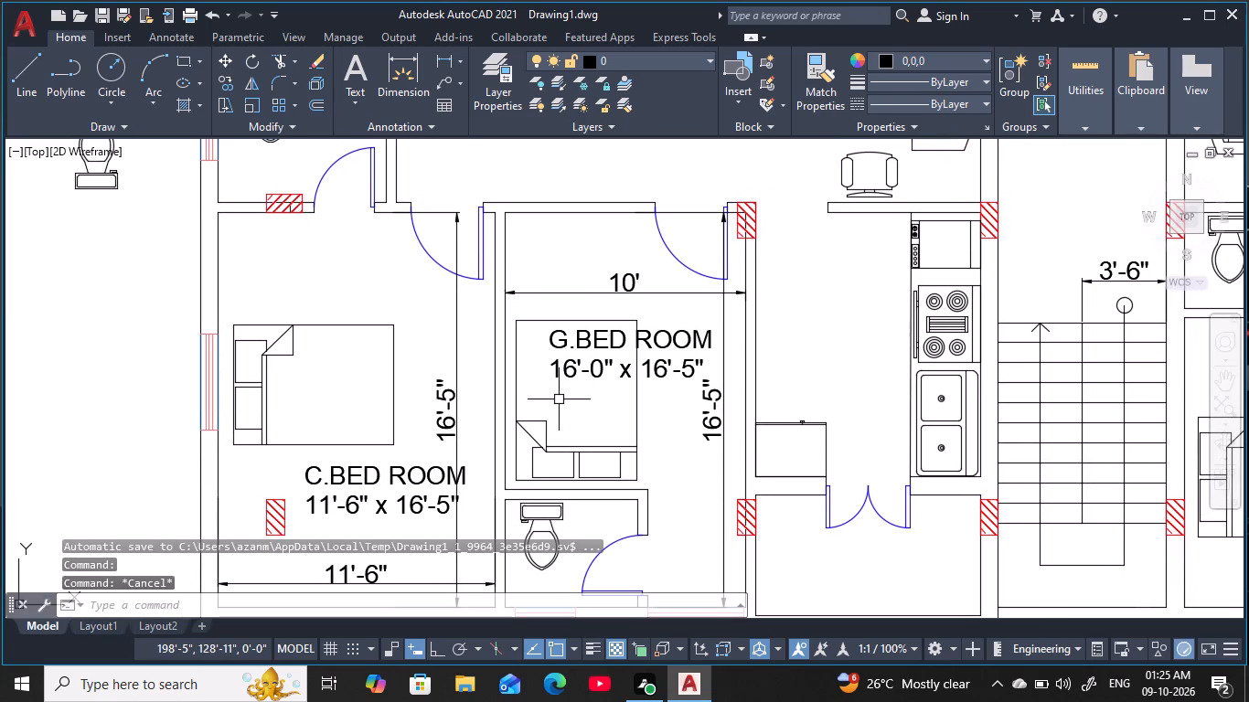
pyautogui.press('Escape')
pyautogui.press('Escape')
pyautogui.press('Escape')
pyautogui.press('Escape')
pyautogui.press('Escape')
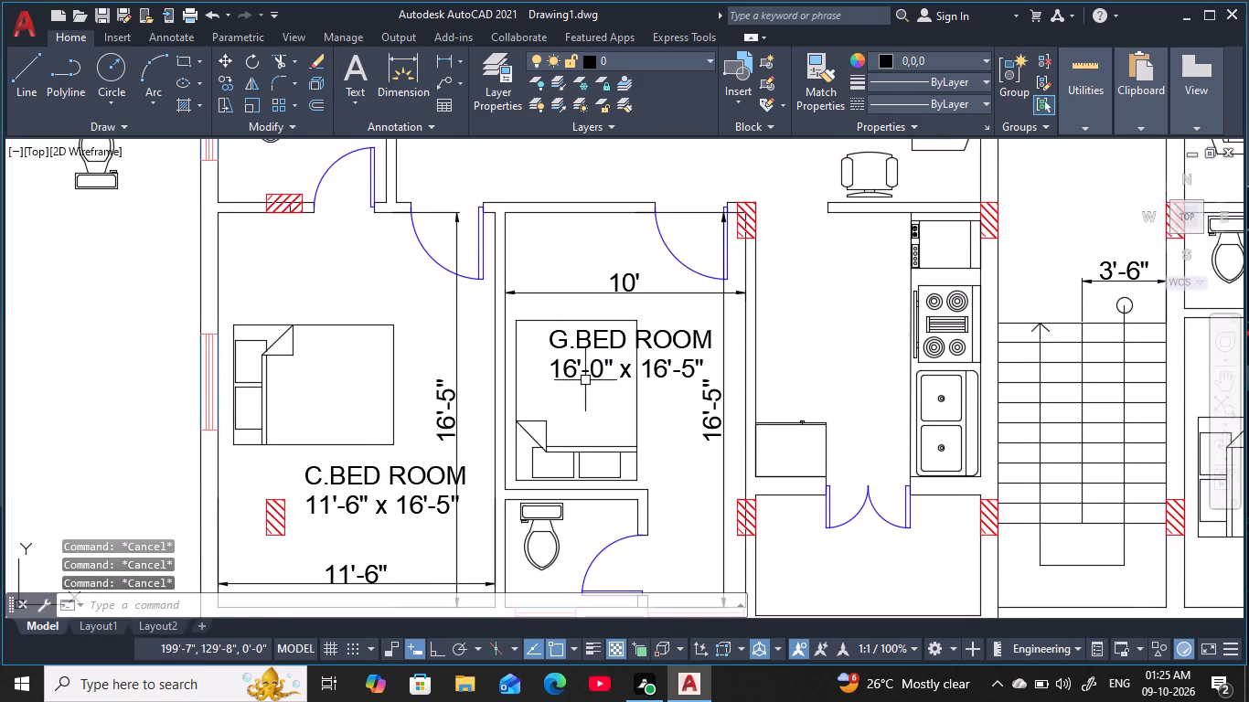
# Reopen the size line of the G.BED ROOM label for editing.
pyautogui.scroll(2, 582, 371)
pyautogui.doubleClick(571, 368)
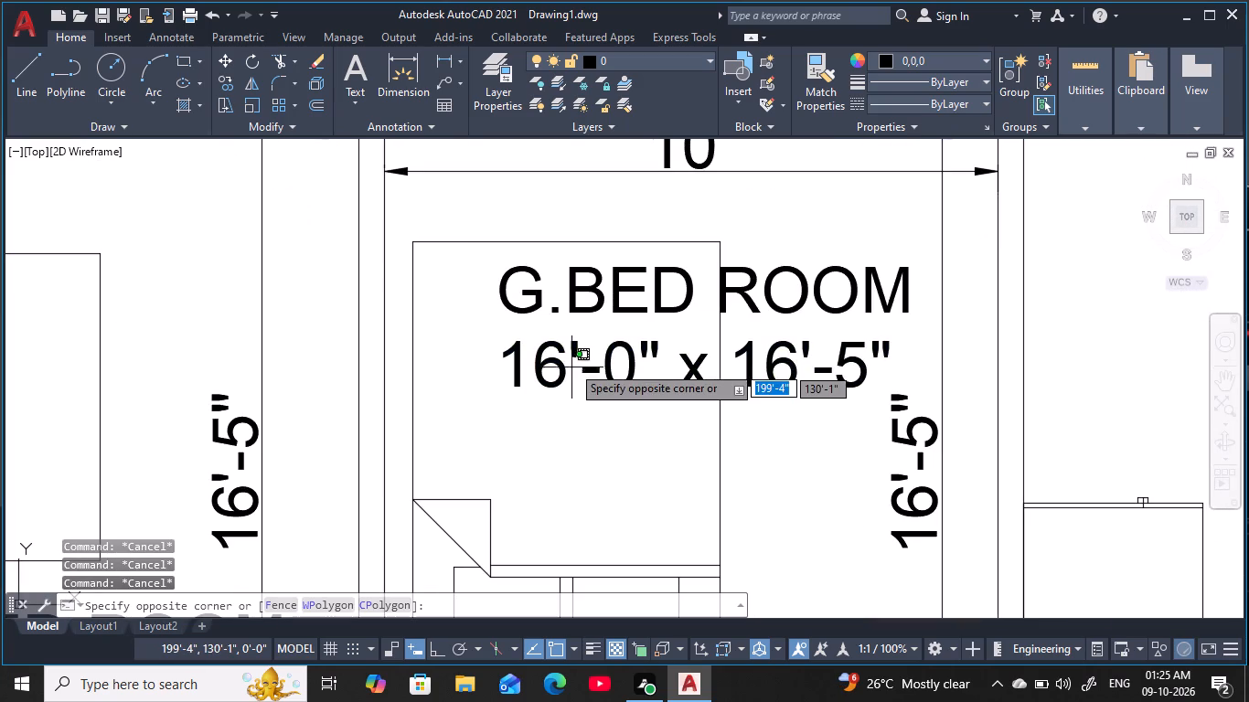
pyautogui.click(566, 355)
pyautogui.doubleClick(567, 350)
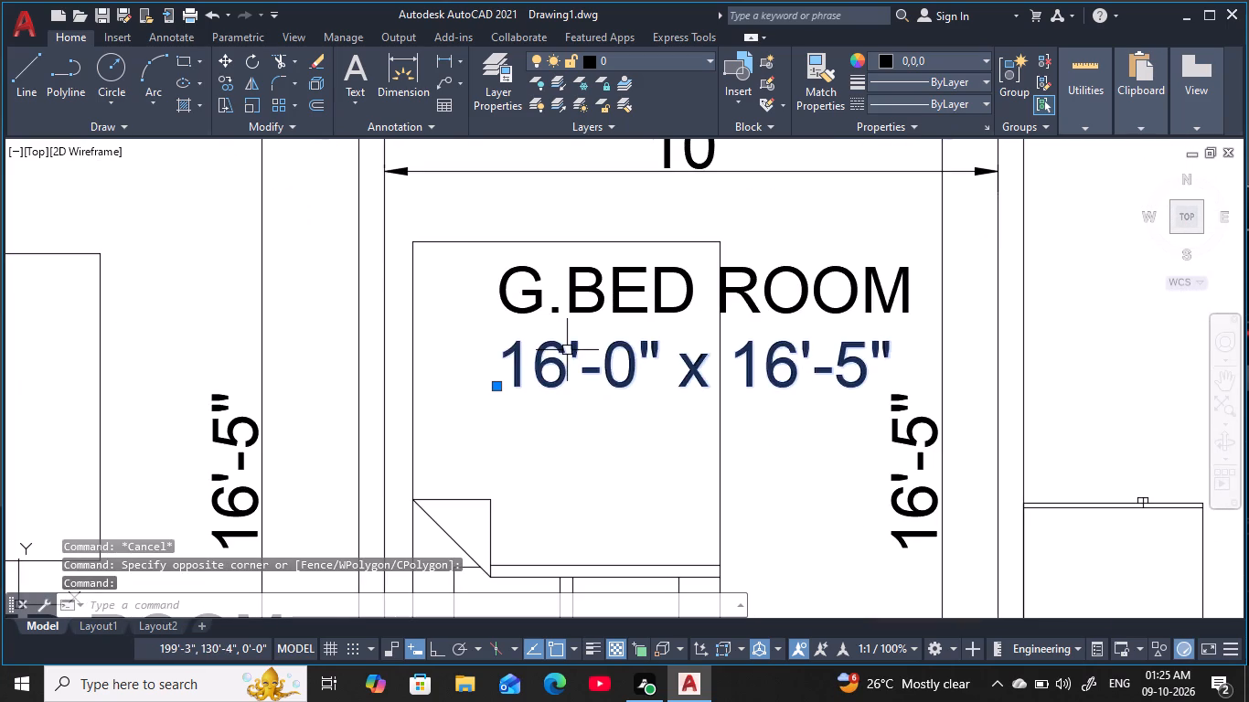
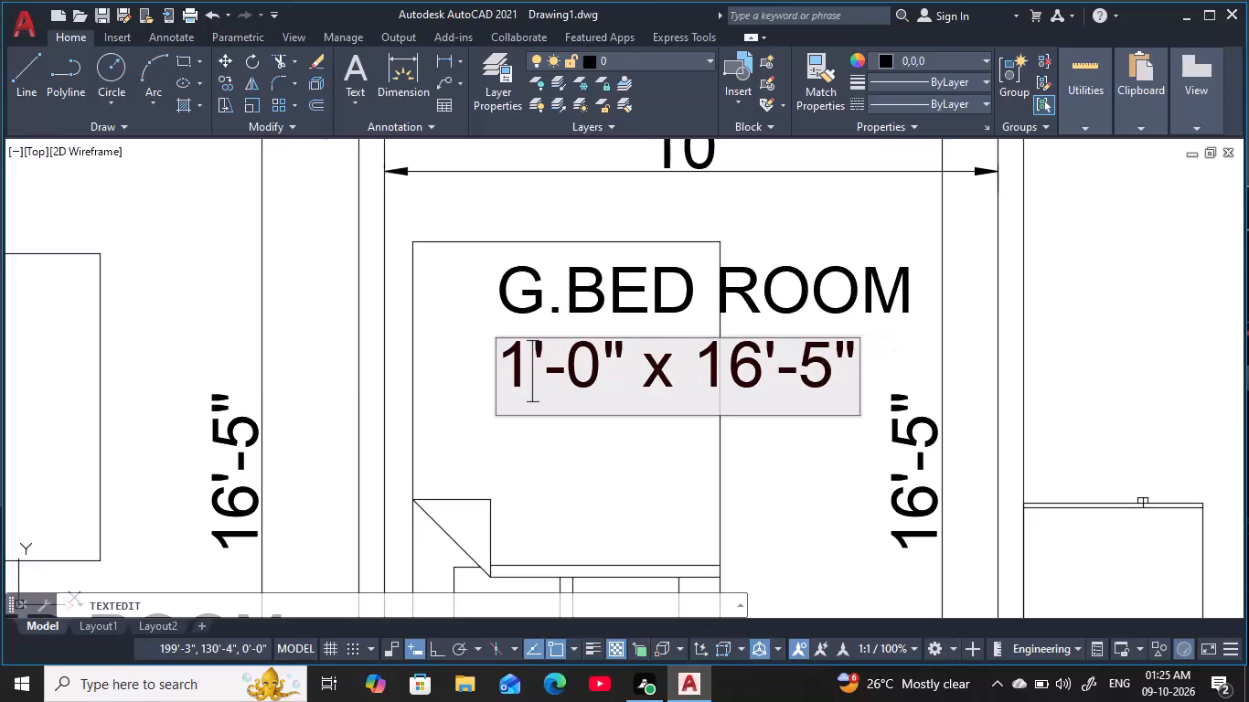
# Correct the size line of the G.BED ROOM label to 10'-0" x 16'-5".
pyautogui.press('0')
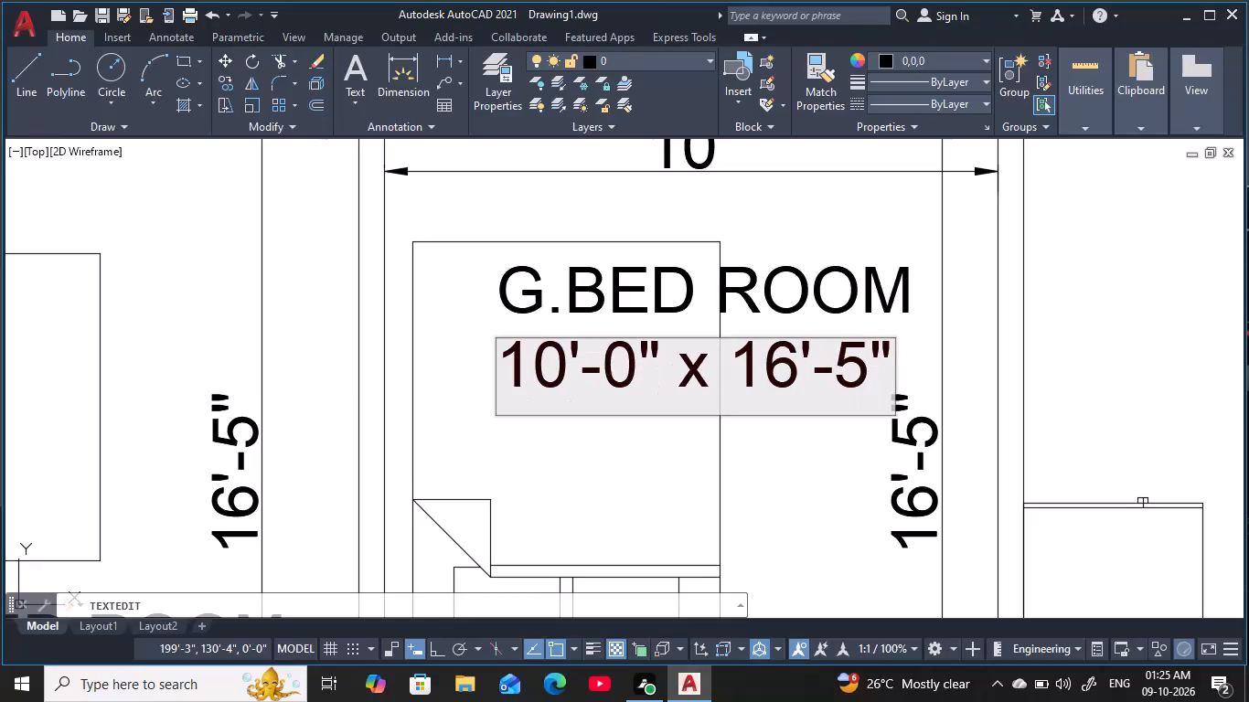
pyautogui.press('Return')
pyautogui.scroll(-2, 579, 379)
pyautogui.middleClick(583, 396)
pyautogui.press('Escape')
pyautogui.press('Escape')
pyautogui.press('Escape')
# Erase the horizontal and vertical measuring dimensions inside G.BED ROOM.
pyautogui.click(635, 301)
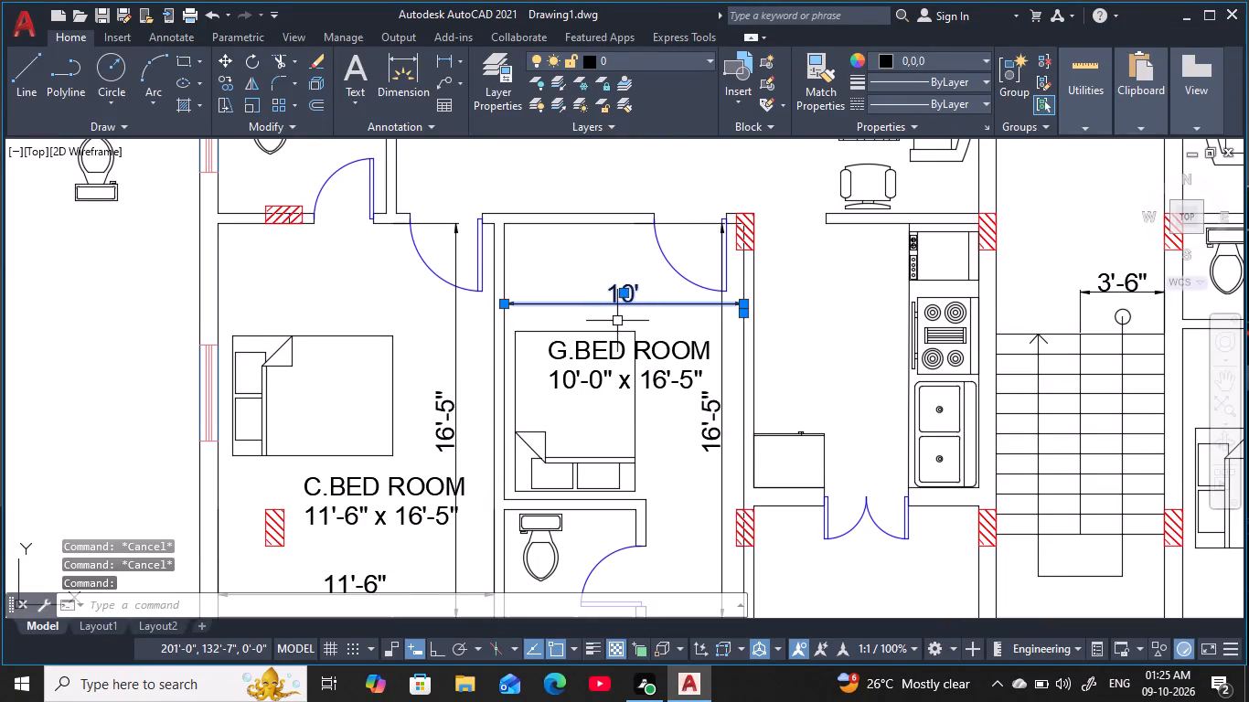
pyautogui.write('E')
pyautogui.press('space')
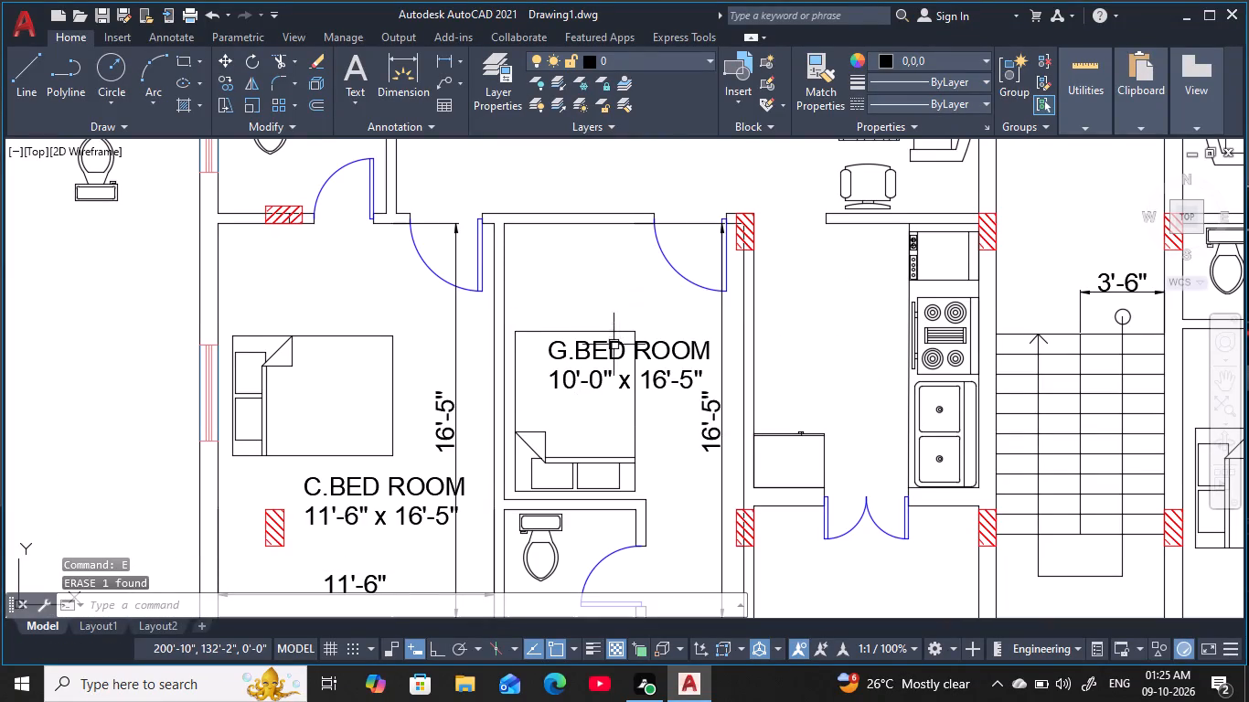
pyautogui.click(707, 408)
pyautogui.write('E')
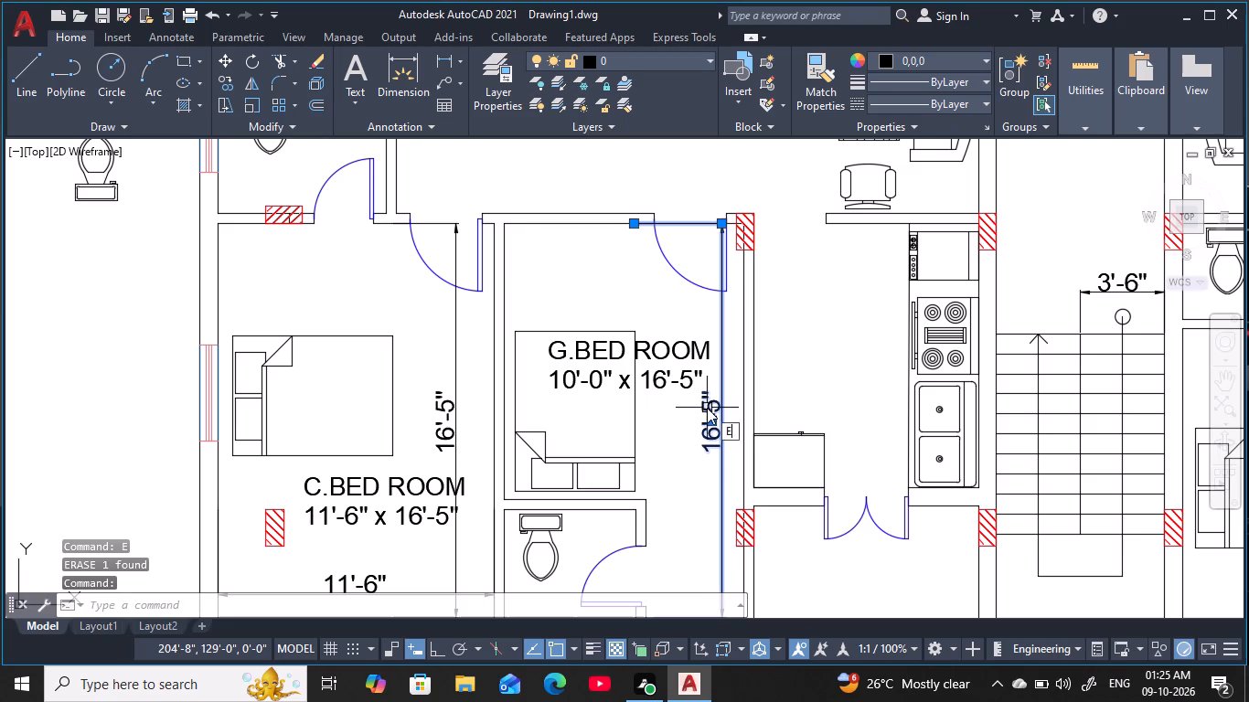
pyautogui.press('space')
# Erase the vertical and horizontal measuring dimensions inside C.BED ROOM.
pyautogui.click(462, 449)
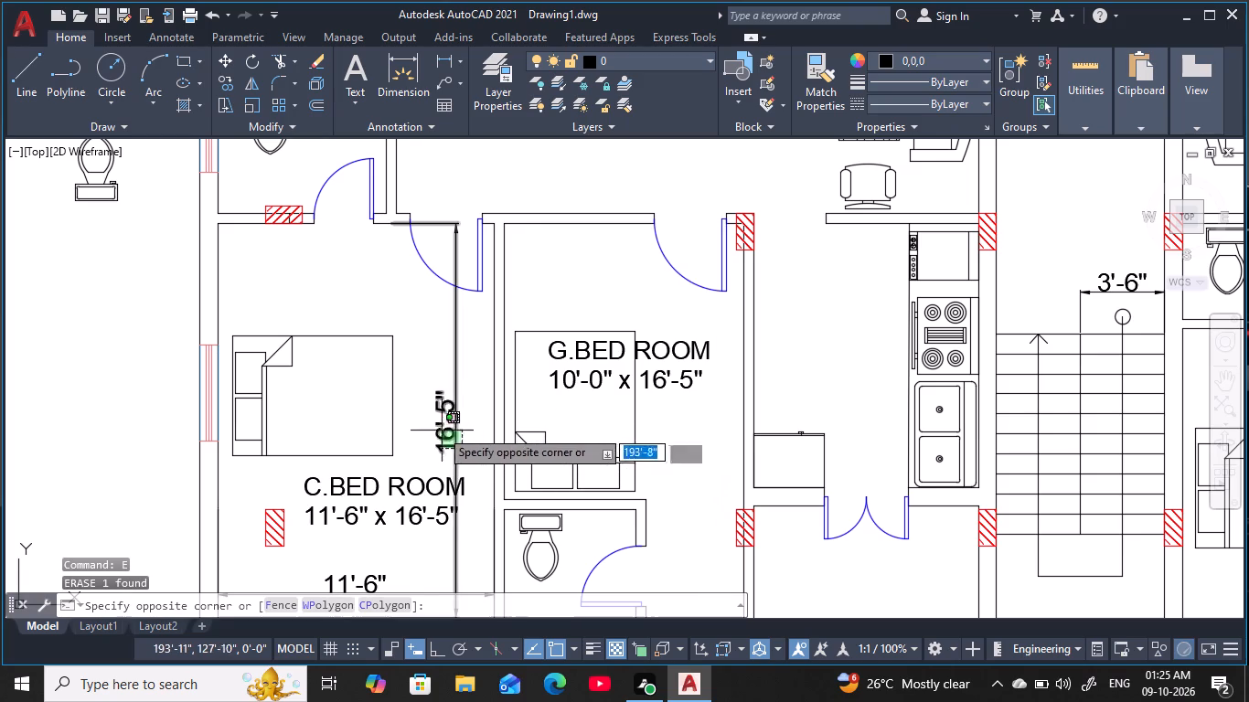
pyautogui.click(439, 428)
pyautogui.write('E')
pyautogui.press('space')
pyautogui.moveTo(431, 520); pyautogui.dragTo(496, 370, button='middle')
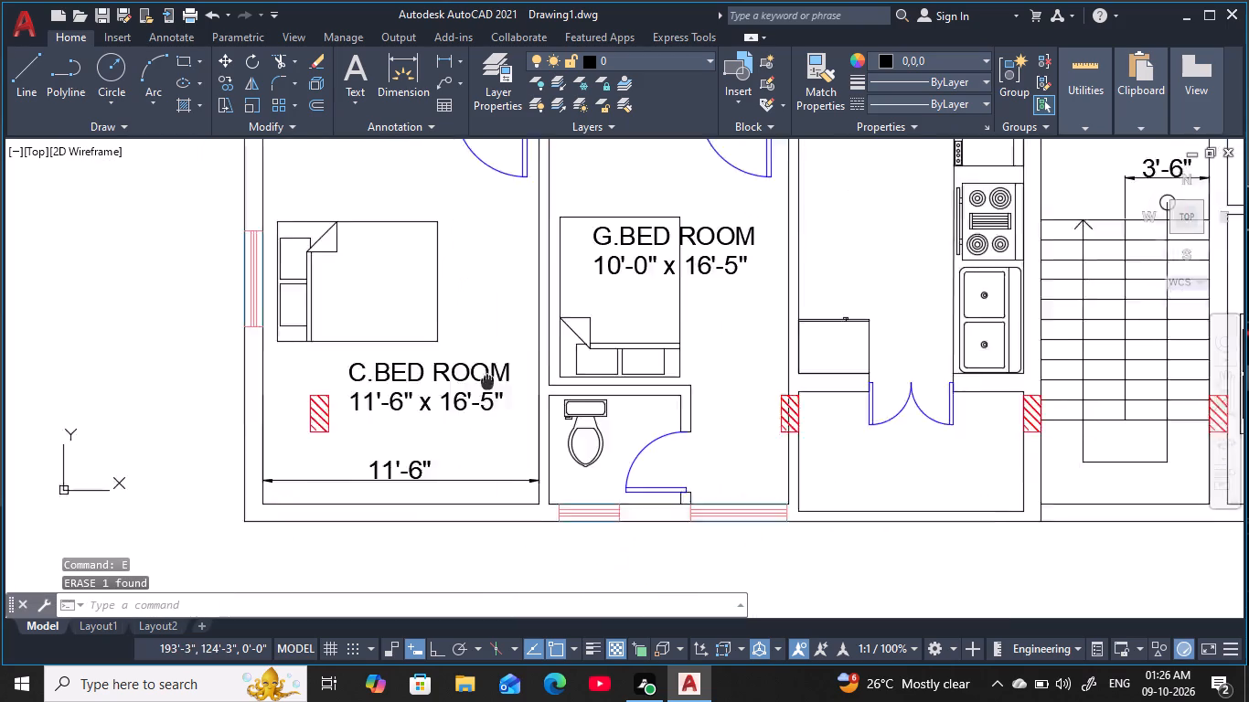
pyautogui.moveTo(496, 370); pyautogui.dragTo(512, 347, button='middle')
pyautogui.click(451, 409)
pyautogui.press('e')
pyautogui.press('space')
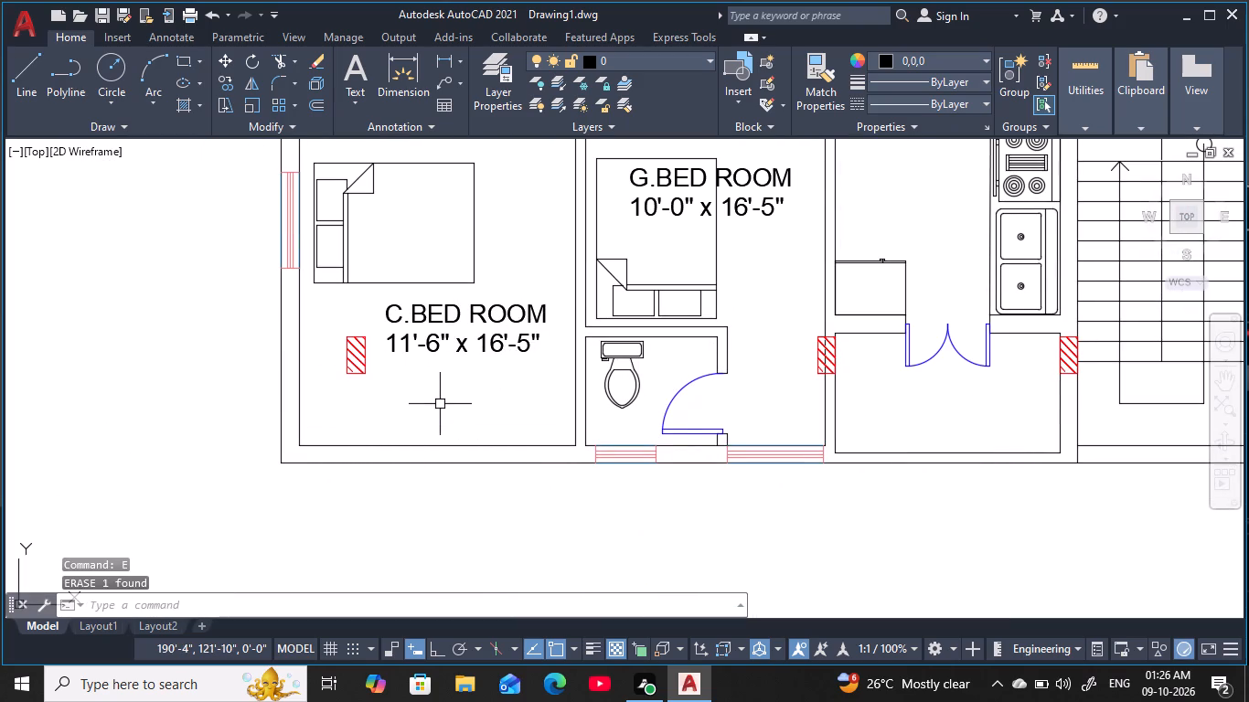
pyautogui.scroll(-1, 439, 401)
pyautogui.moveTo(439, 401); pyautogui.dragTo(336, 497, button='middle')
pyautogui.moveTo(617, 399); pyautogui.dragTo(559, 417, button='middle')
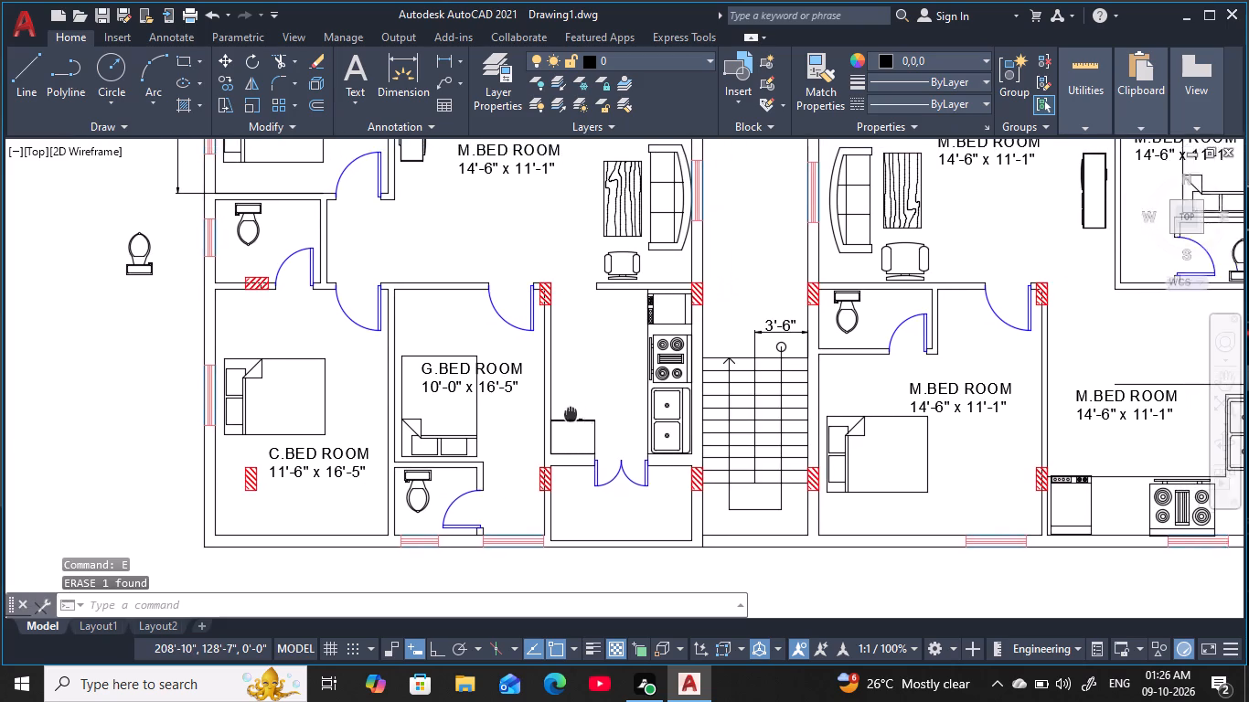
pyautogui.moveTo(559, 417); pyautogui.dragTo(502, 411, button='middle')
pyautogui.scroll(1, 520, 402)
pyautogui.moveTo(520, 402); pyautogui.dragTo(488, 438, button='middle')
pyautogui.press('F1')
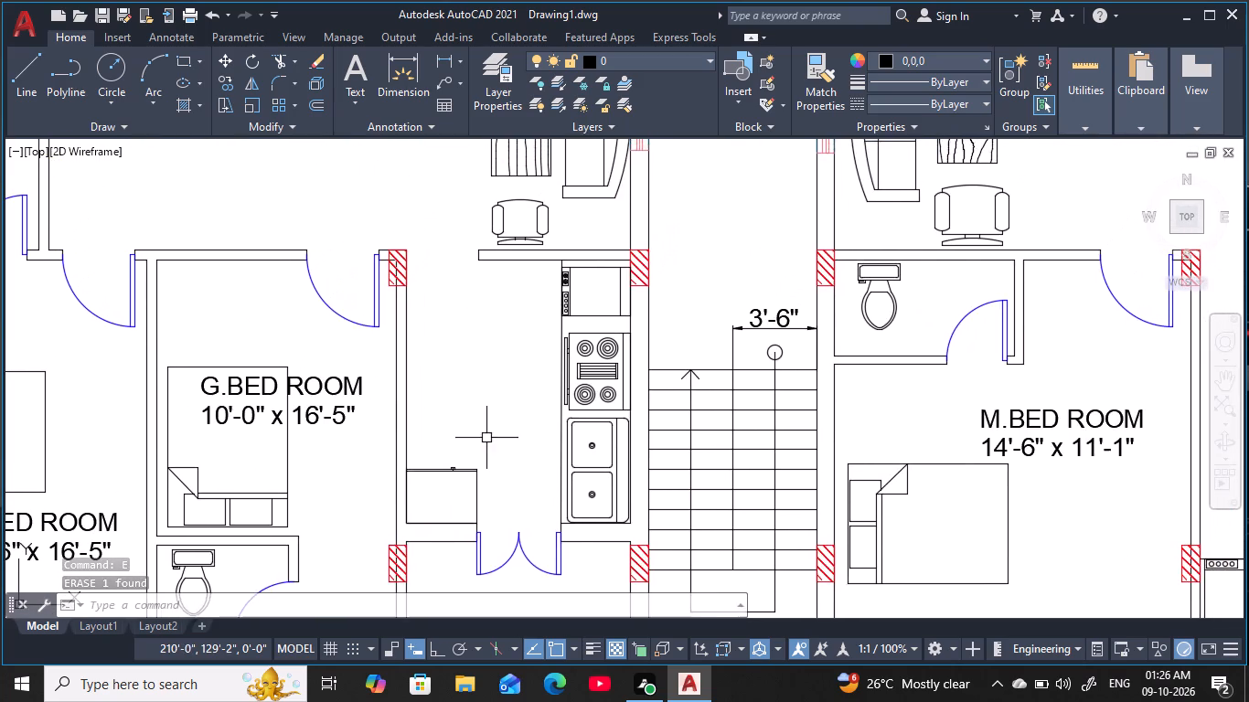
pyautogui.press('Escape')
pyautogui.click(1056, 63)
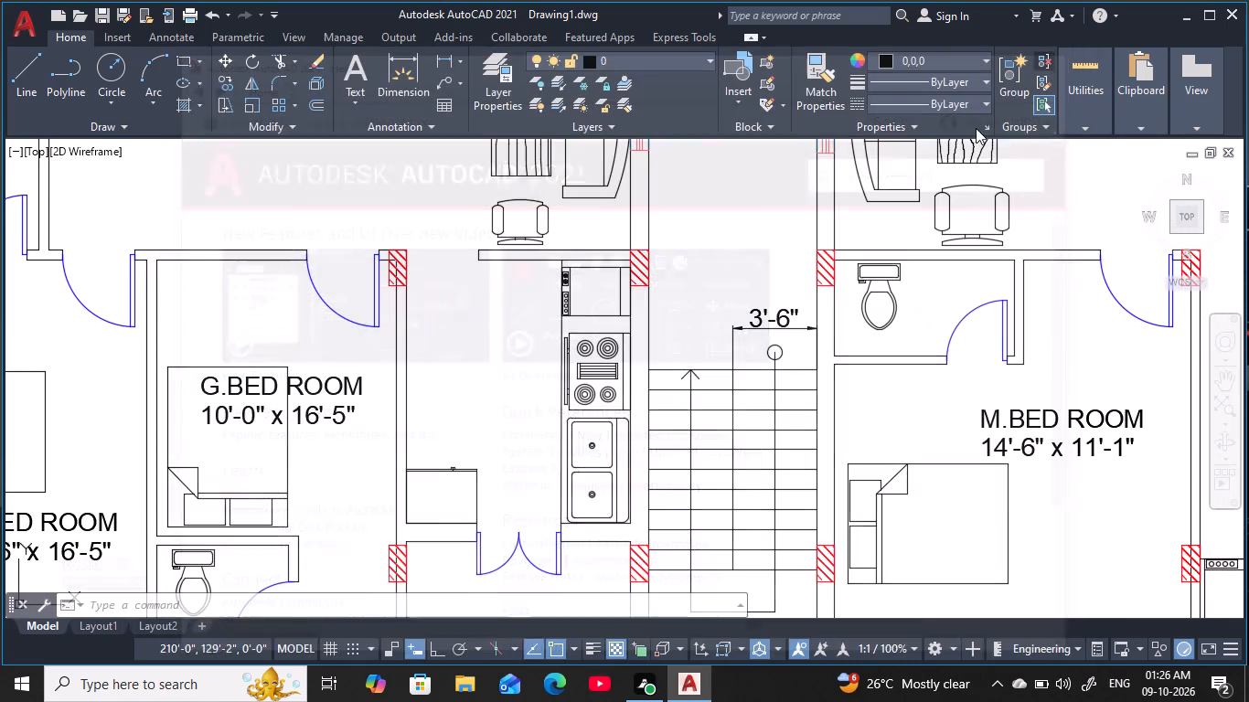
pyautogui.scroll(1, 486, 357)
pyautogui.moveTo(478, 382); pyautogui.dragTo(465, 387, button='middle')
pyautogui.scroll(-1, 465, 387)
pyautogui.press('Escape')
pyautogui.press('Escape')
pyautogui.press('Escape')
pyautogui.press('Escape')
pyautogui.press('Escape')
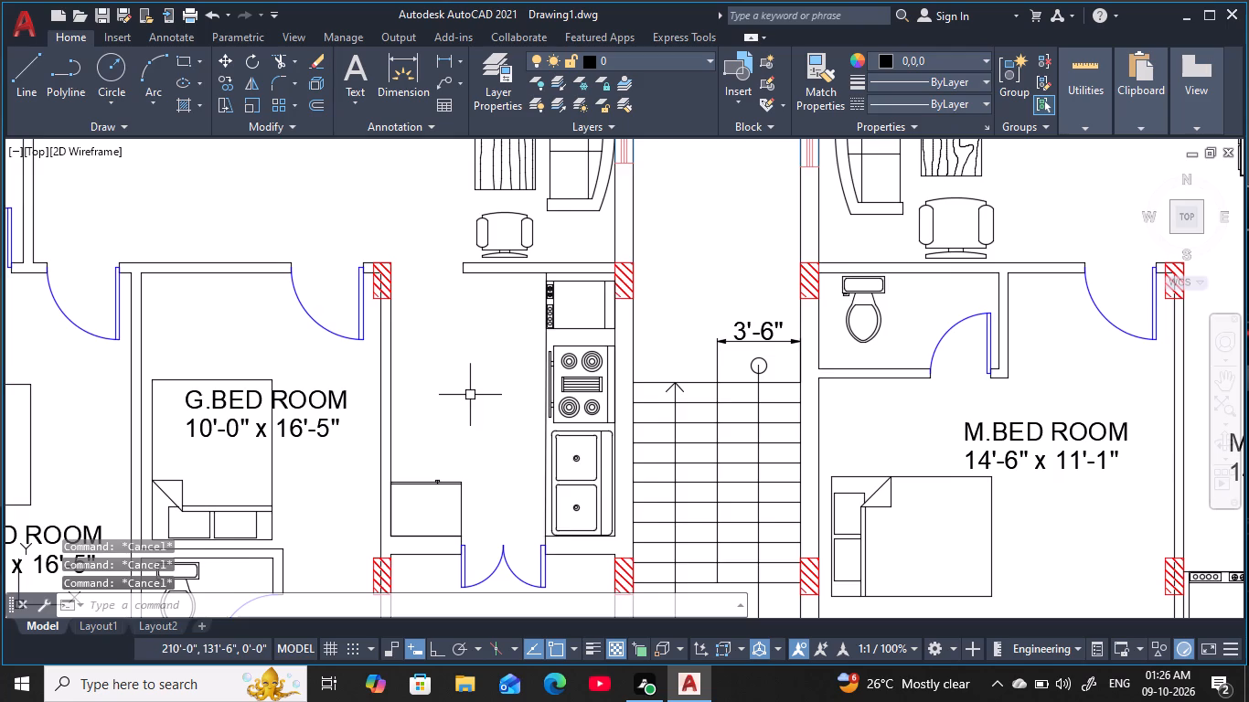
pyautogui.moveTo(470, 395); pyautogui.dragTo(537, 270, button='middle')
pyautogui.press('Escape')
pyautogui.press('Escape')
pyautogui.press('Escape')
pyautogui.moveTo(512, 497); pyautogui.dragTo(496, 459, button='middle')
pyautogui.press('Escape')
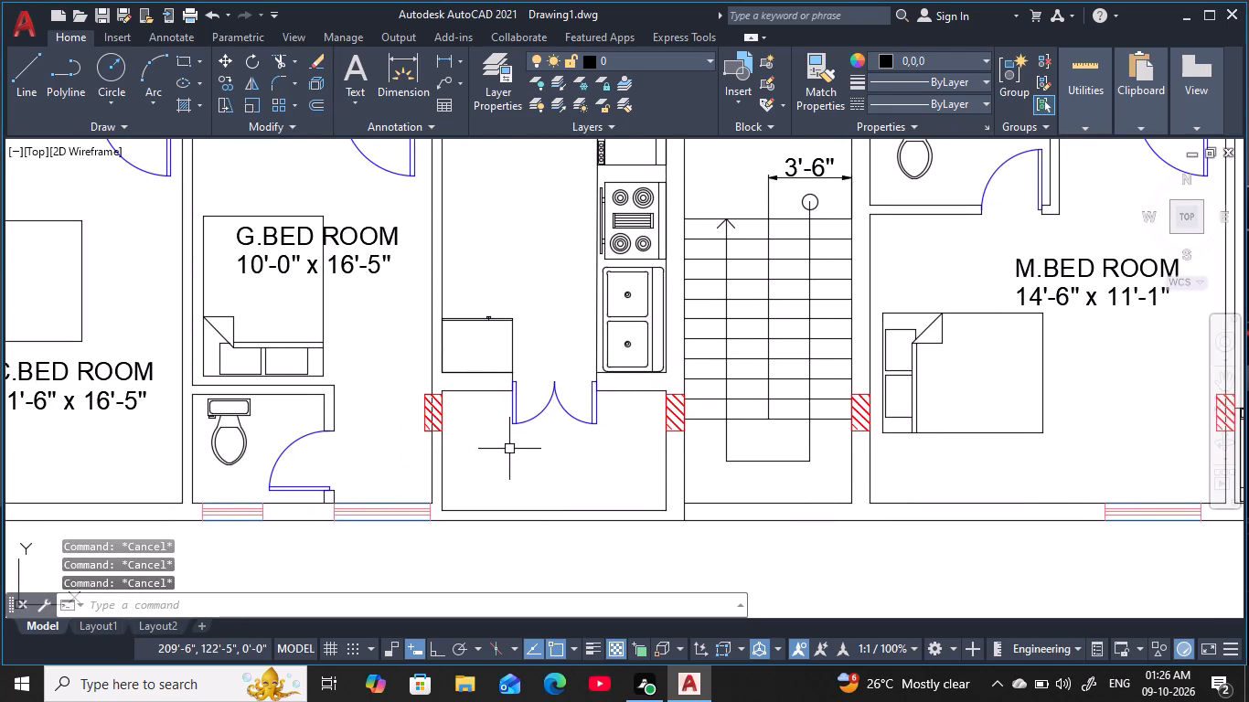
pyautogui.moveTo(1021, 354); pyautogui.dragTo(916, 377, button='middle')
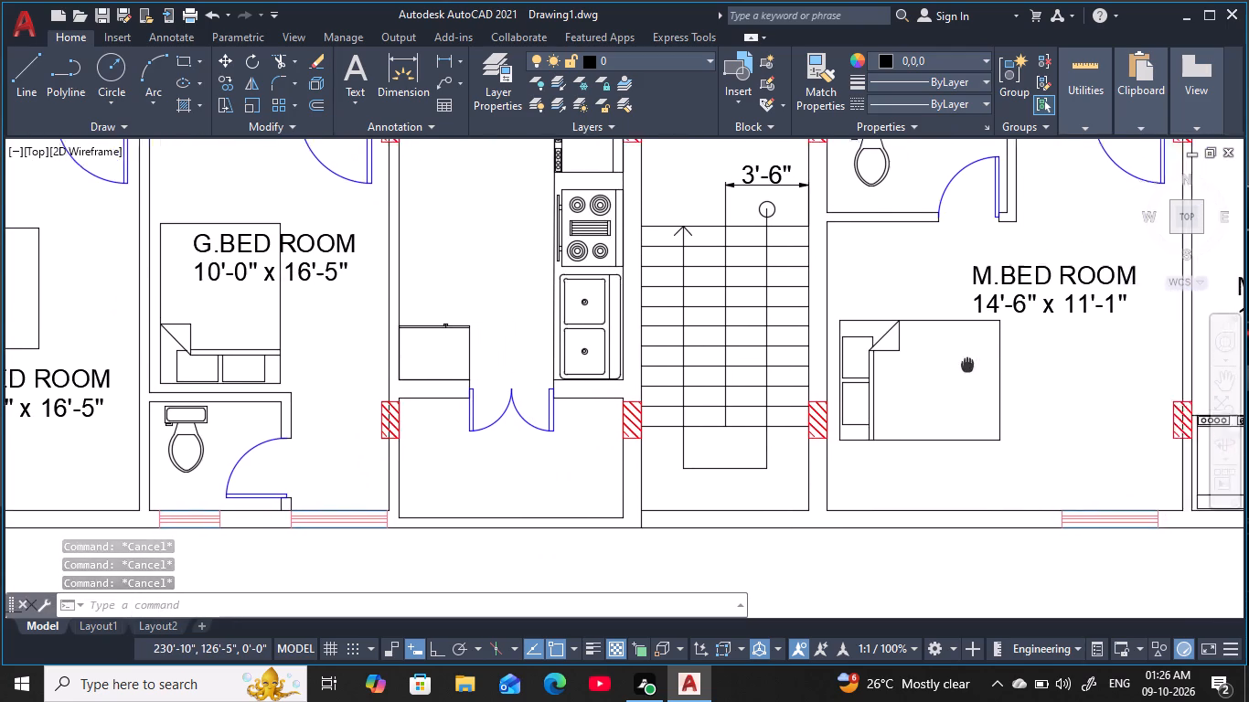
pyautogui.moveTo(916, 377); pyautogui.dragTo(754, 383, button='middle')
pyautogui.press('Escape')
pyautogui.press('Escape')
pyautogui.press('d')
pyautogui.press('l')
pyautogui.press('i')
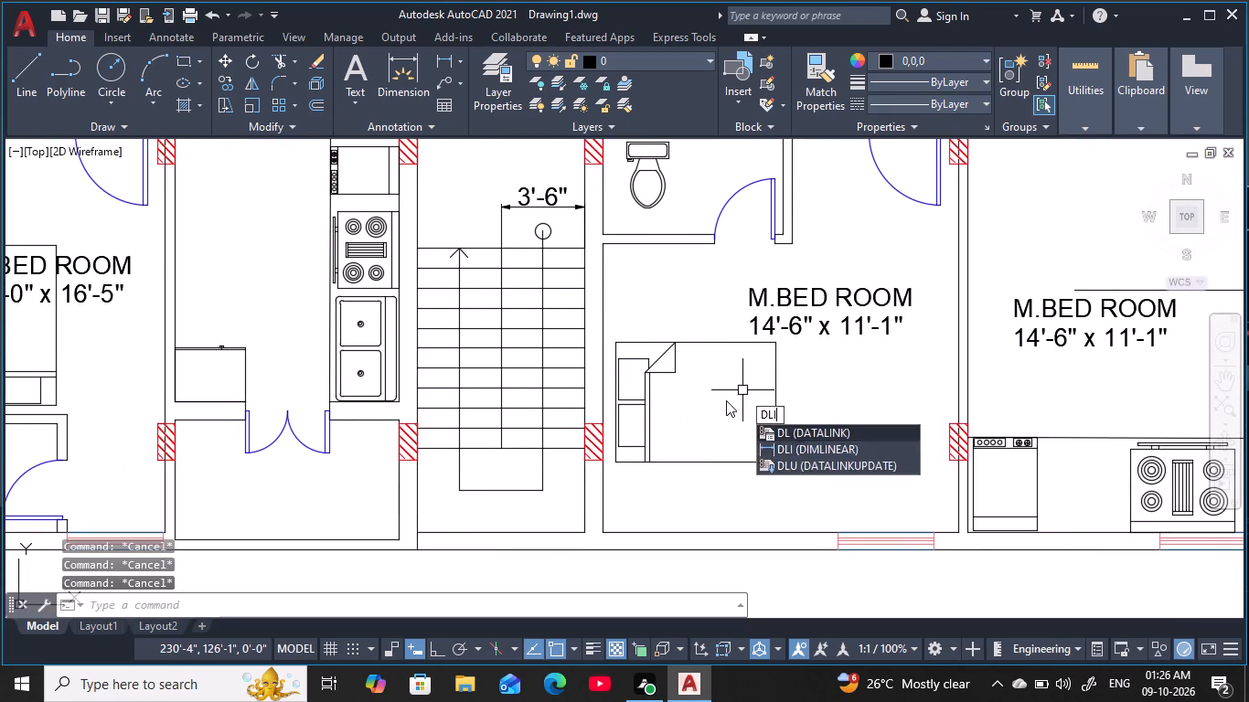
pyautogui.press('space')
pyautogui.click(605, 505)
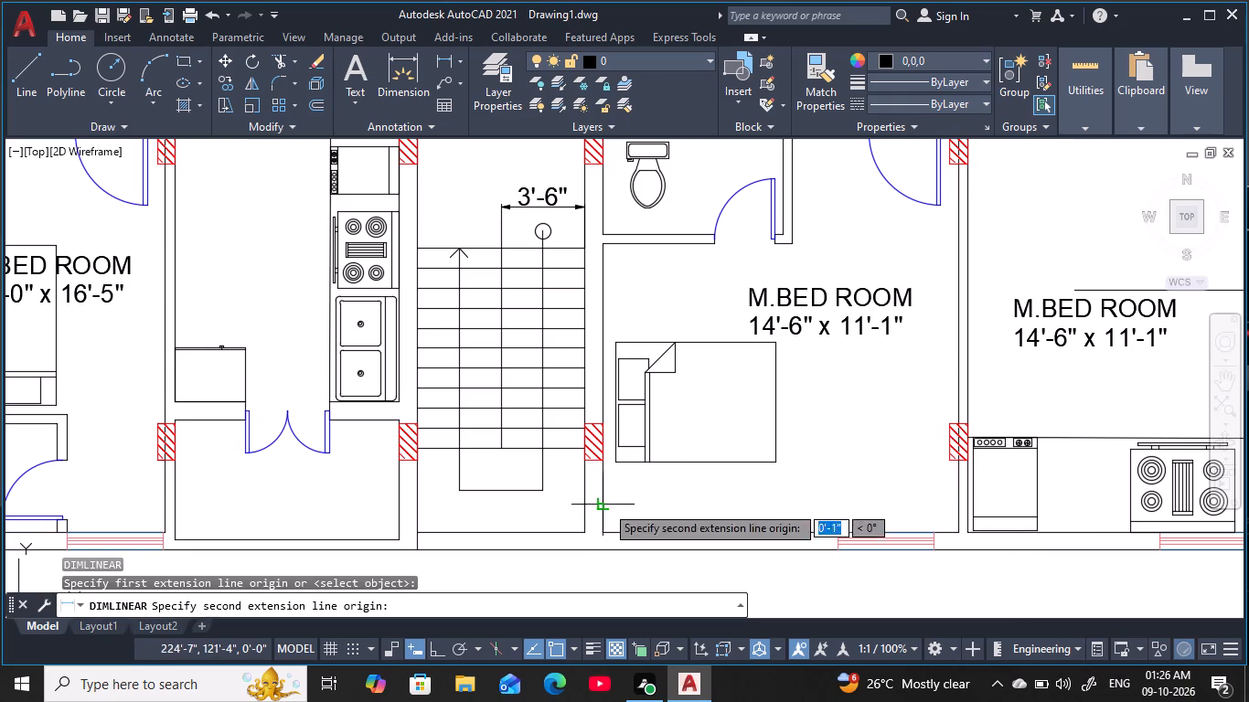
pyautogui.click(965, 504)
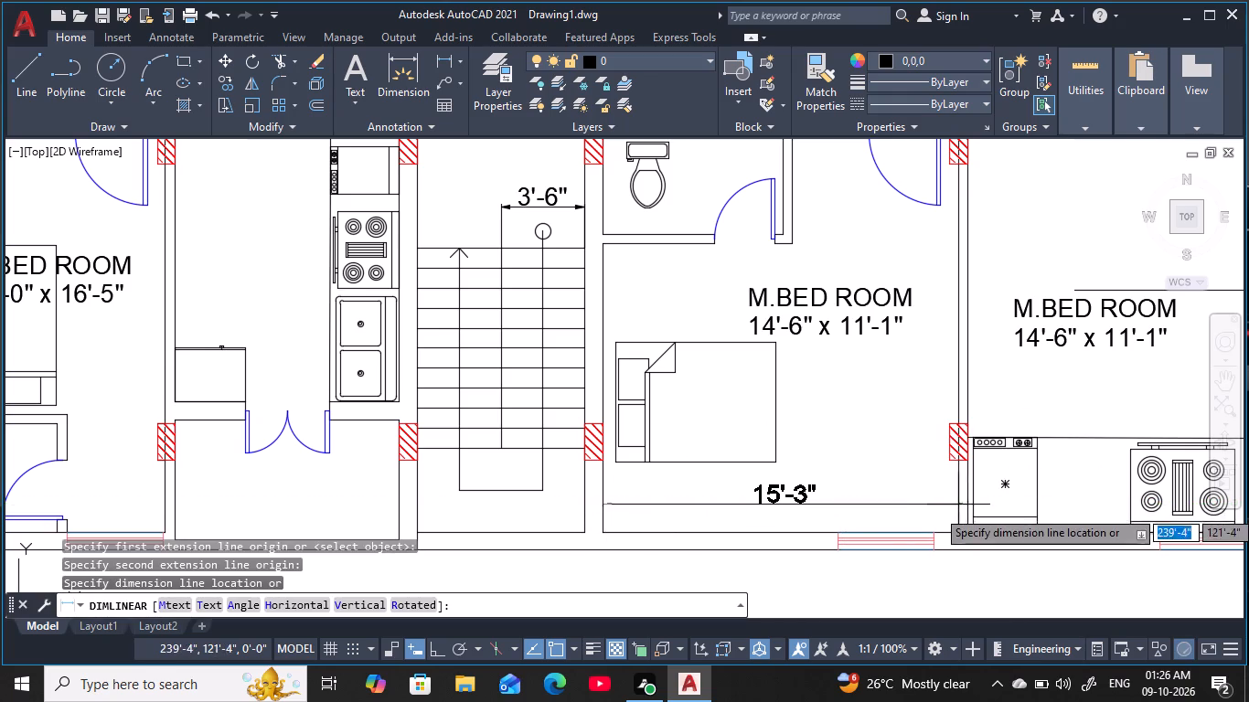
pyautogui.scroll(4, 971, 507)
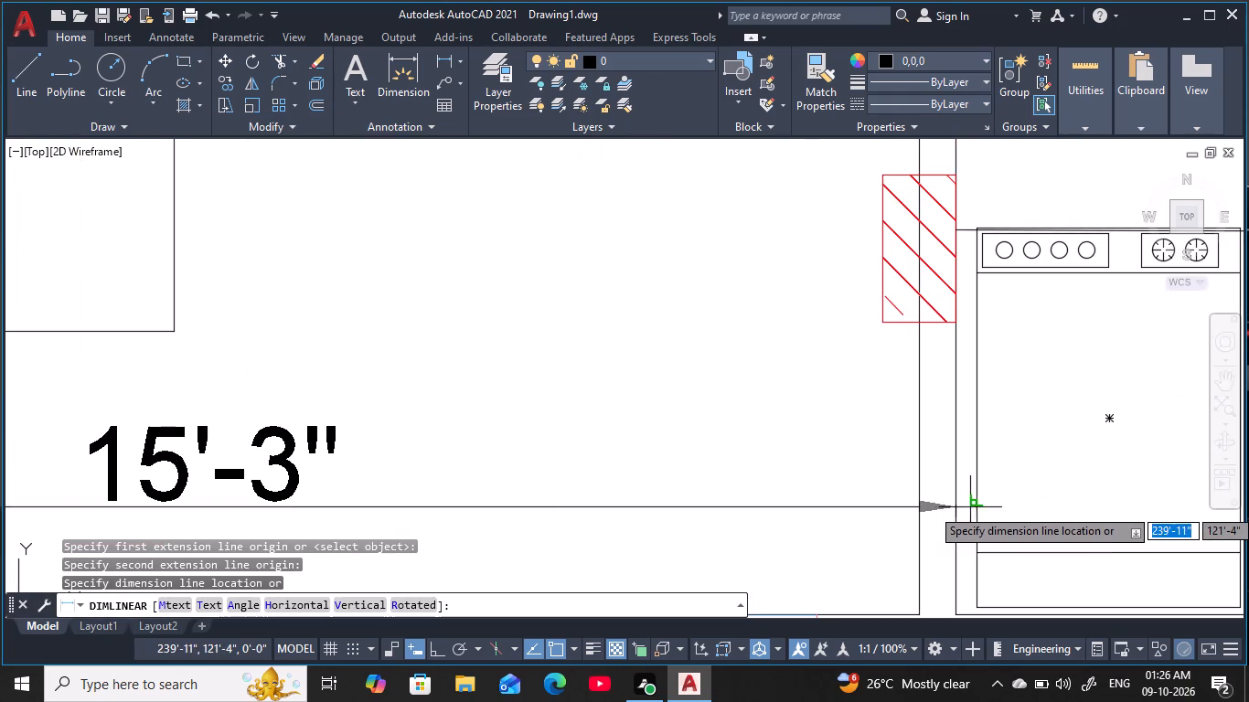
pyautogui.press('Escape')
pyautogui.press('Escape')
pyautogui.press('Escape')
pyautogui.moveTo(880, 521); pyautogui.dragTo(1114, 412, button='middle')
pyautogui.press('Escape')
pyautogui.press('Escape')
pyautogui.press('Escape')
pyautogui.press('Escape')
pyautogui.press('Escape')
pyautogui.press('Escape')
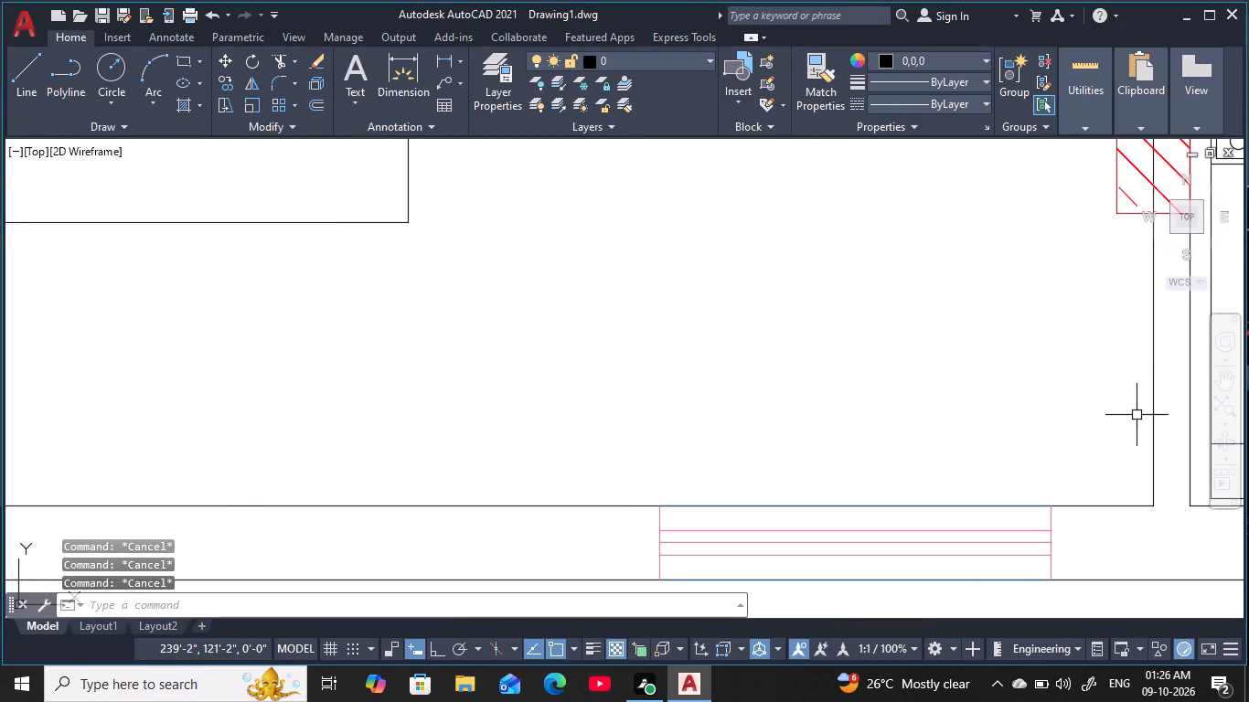
# With Ortho on, add a horizontal linear dimension between the east and west walls of the bedroom east of the staircase, just above its south wall.
pyautogui.press('space')
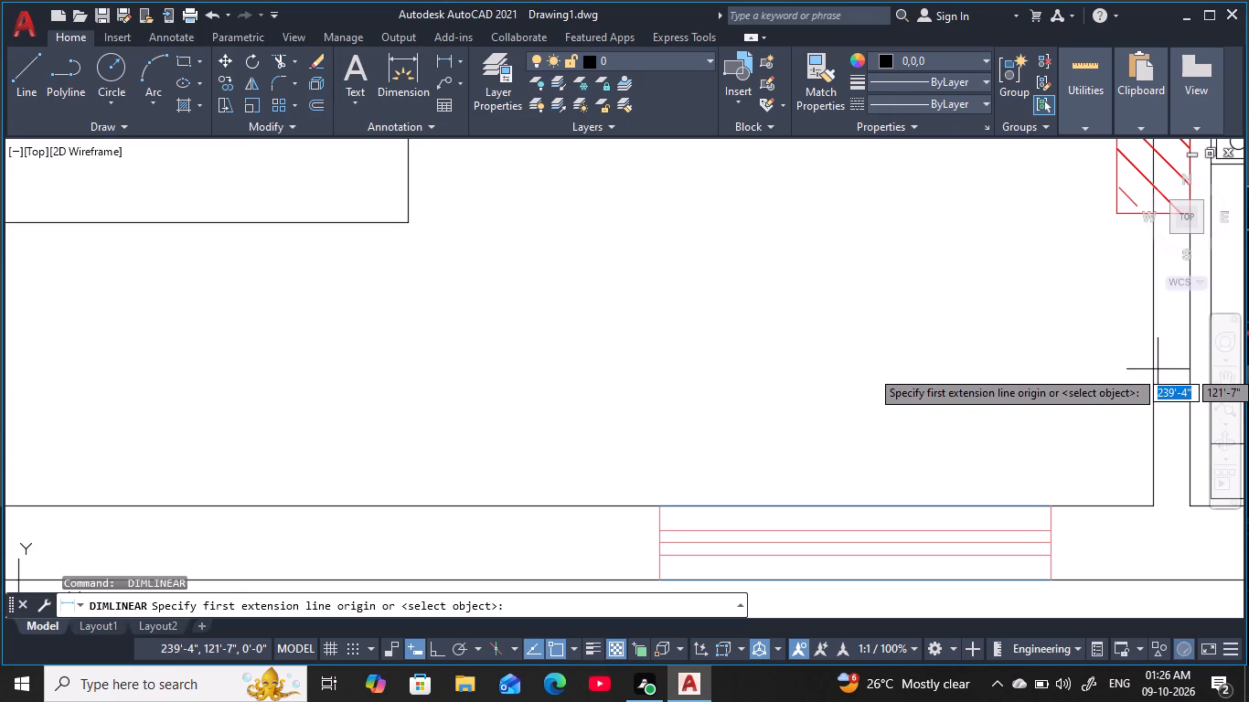
pyautogui.press('F8')
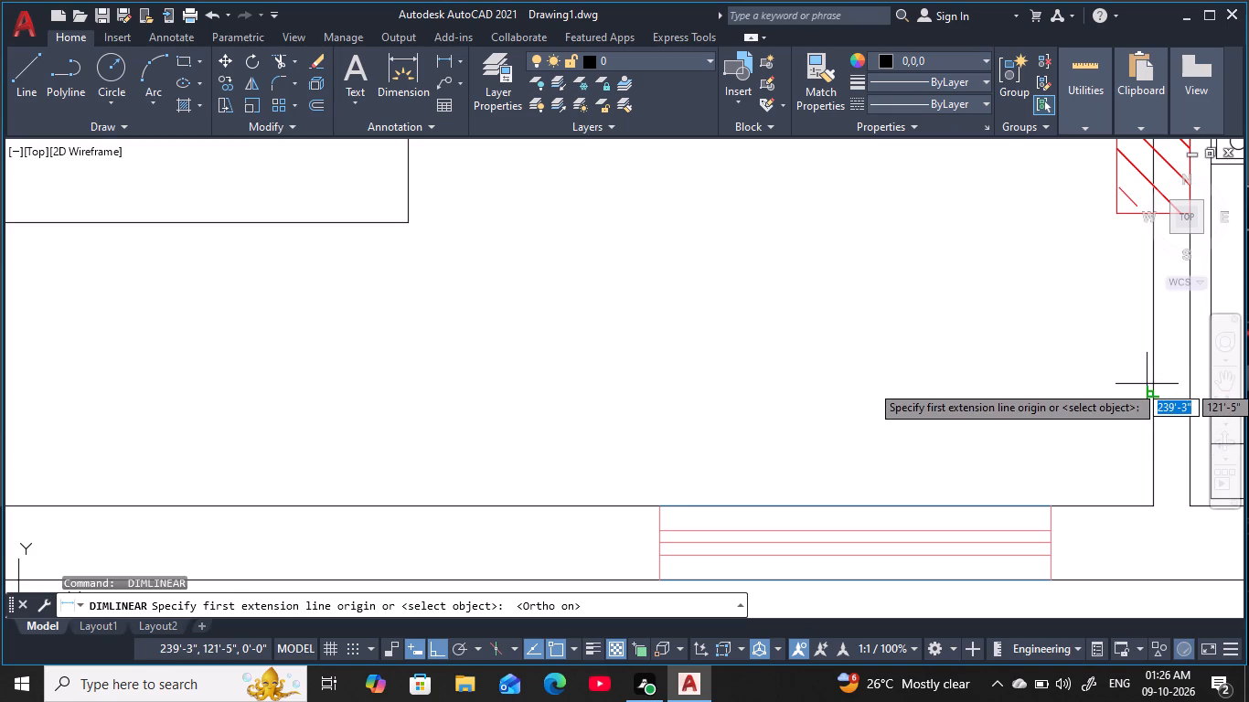
pyautogui.click(1153, 391)
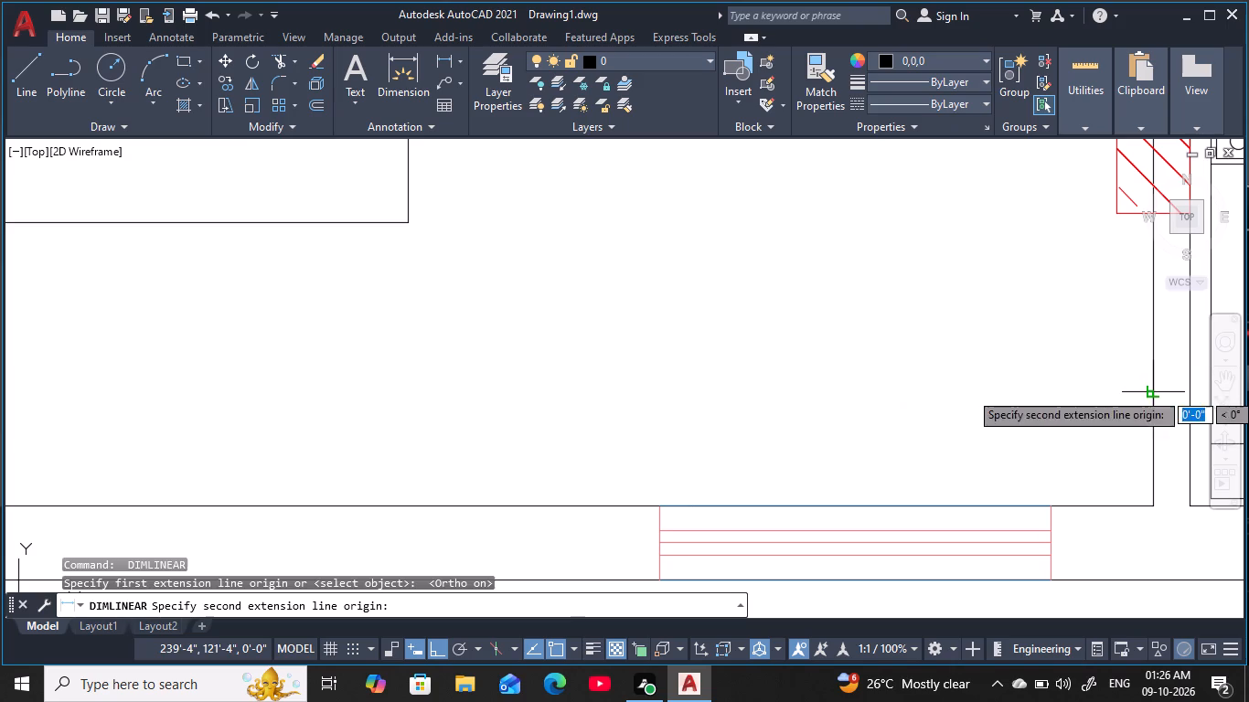
pyautogui.moveTo(715, 410); pyautogui.dragTo(1232, 381, button='middle')
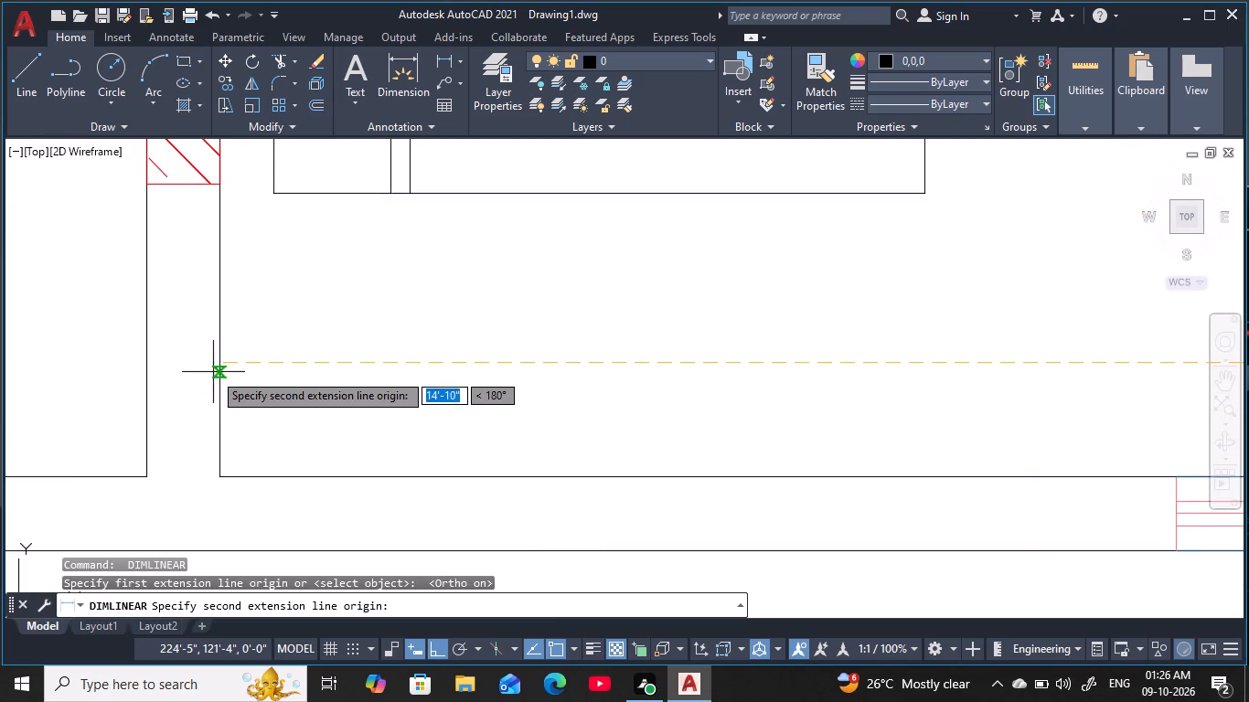
pyautogui.click(219, 366)
pyautogui.click(432, 388)
pyautogui.scroll(-2, 505, 347)
pyautogui.moveTo(509, 347); pyautogui.dragTo(294, 498, button='middle')
pyautogui.scroll(-1, 368, 462)
pyautogui.moveTo(463, 433); pyautogui.dragTo(545, 443, button='middle')
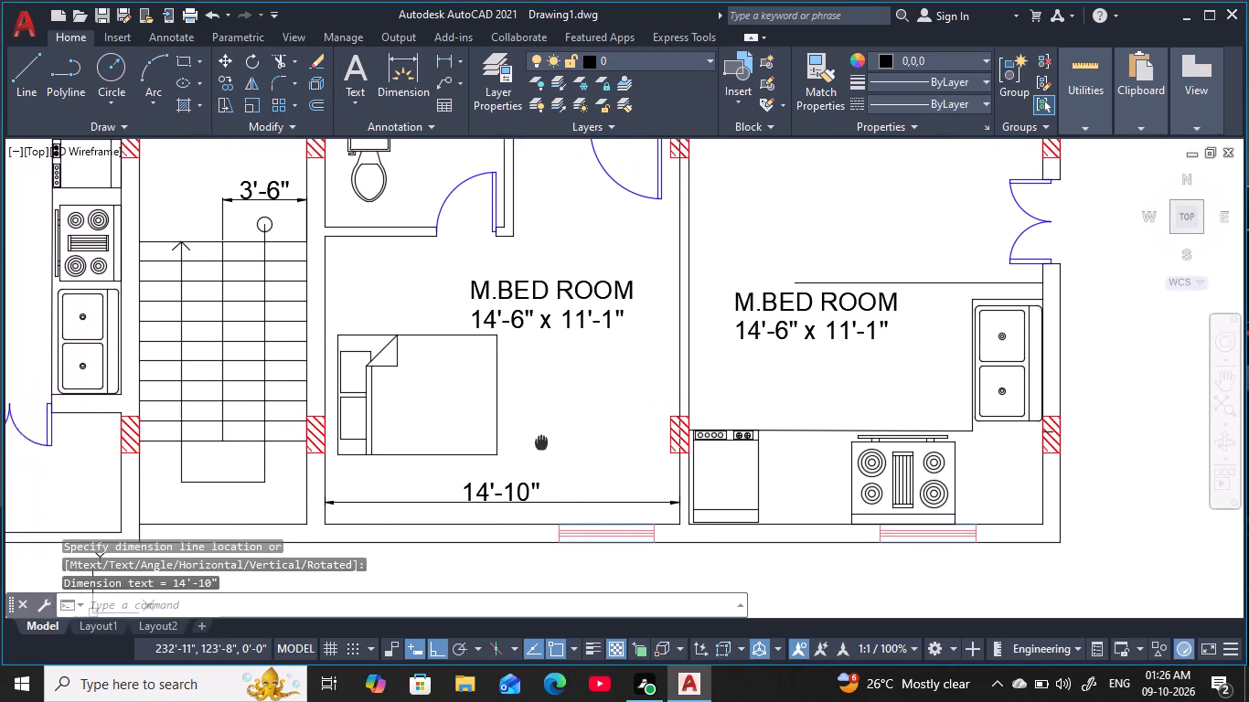
pyautogui.moveTo(545, 443); pyautogui.dragTo(582, 447, button='middle')
# Add a vertical linear dimension from the north wall to the south wall of the same bedroom, placed just inside its east wall.
pyautogui.press('space')
pyautogui.moveTo(571, 249); pyautogui.dragTo(592, 263, button='middle')
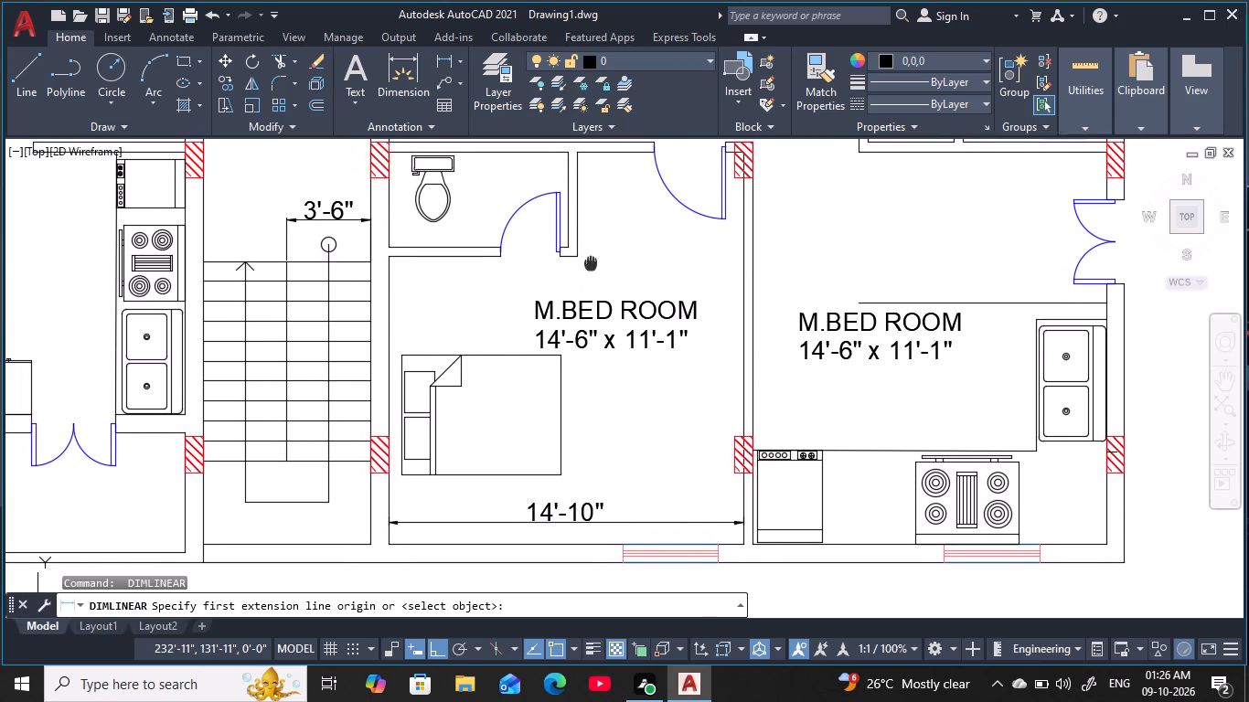
pyautogui.moveTo(592, 263); pyautogui.dragTo(597, 267, button='middle')
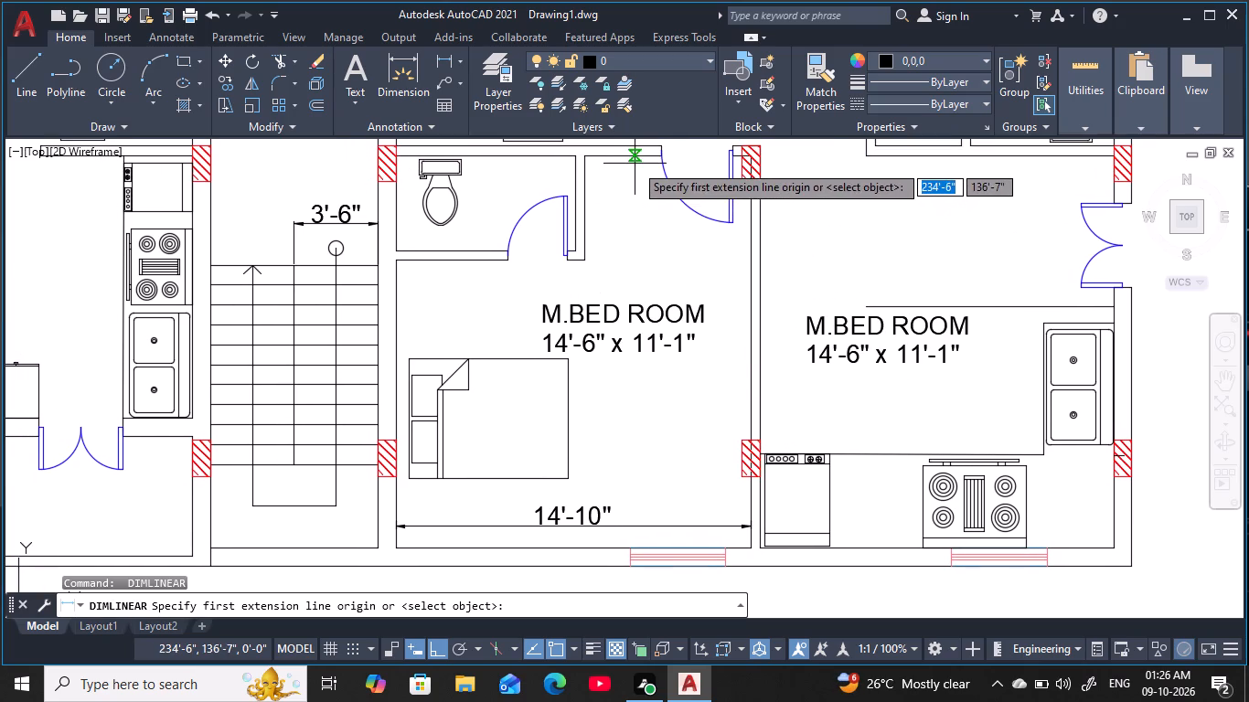
pyautogui.click(635, 164)
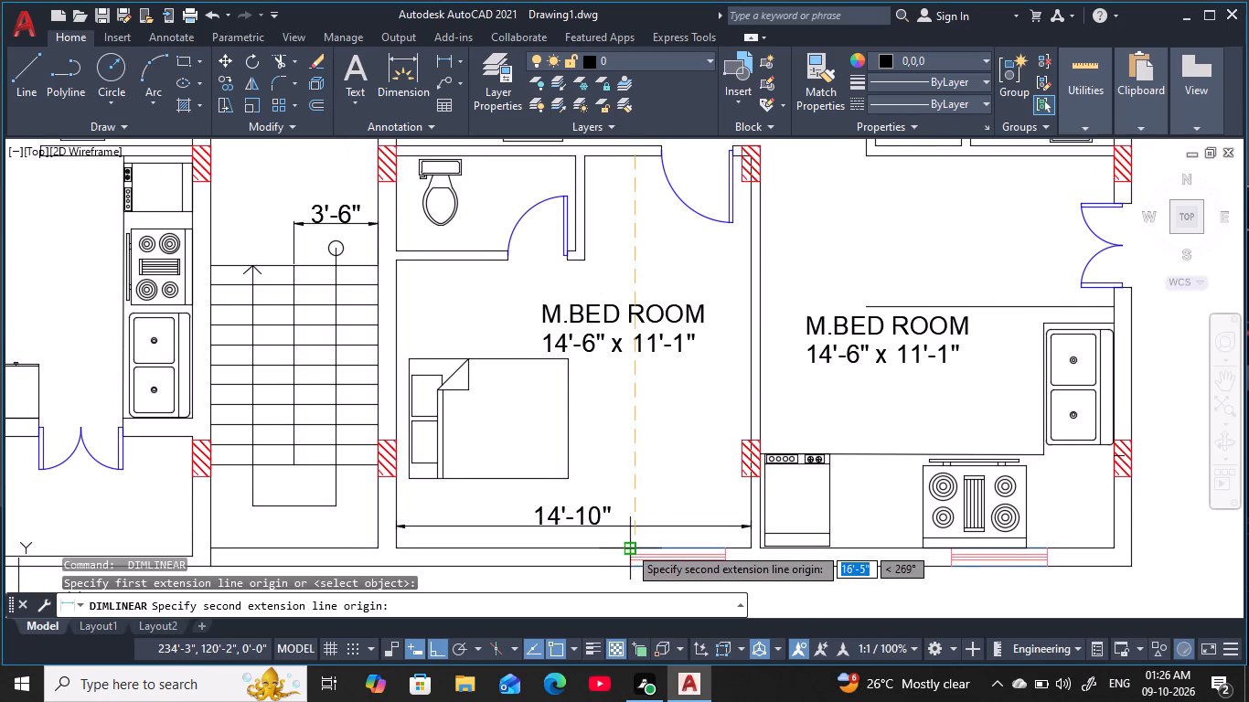
pyautogui.click(628, 546)
pyautogui.click(735, 483)
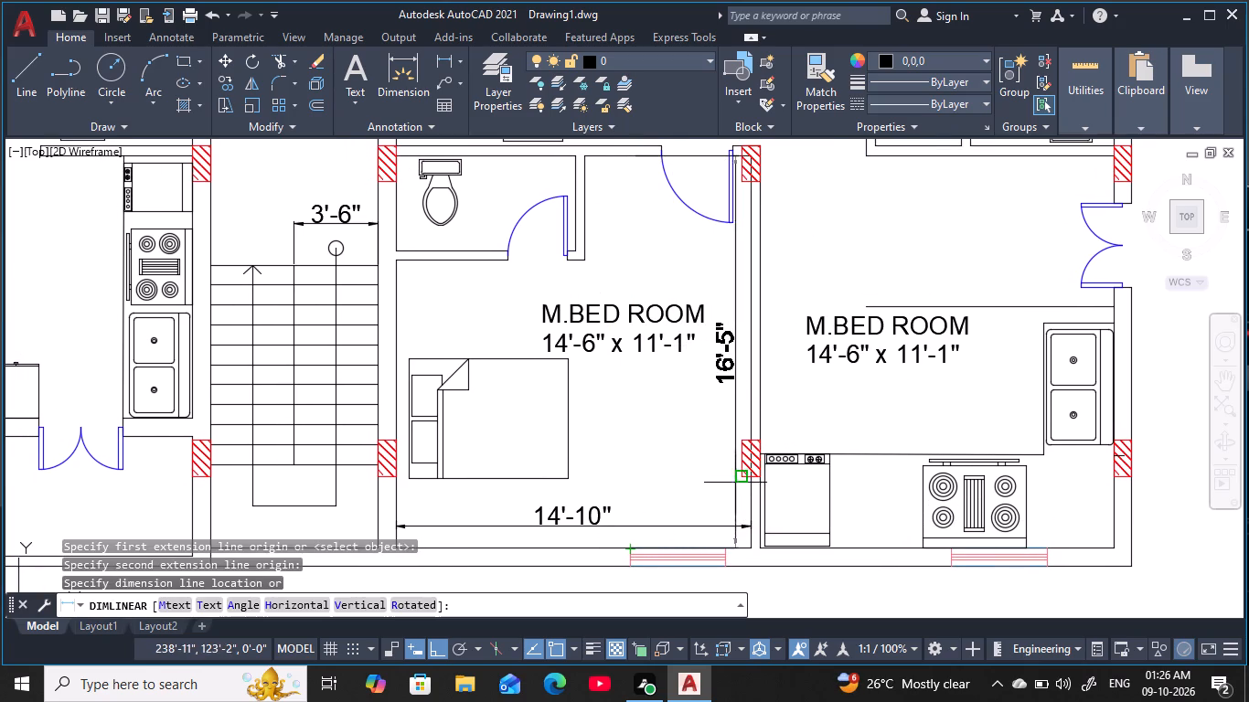
pyautogui.press('Escape')
pyautogui.press('Escape')
pyautogui.press('Escape')
pyautogui.press('Escape')
pyautogui.press('Escape')
pyautogui.press('Escape')
pyautogui.press('Escape')
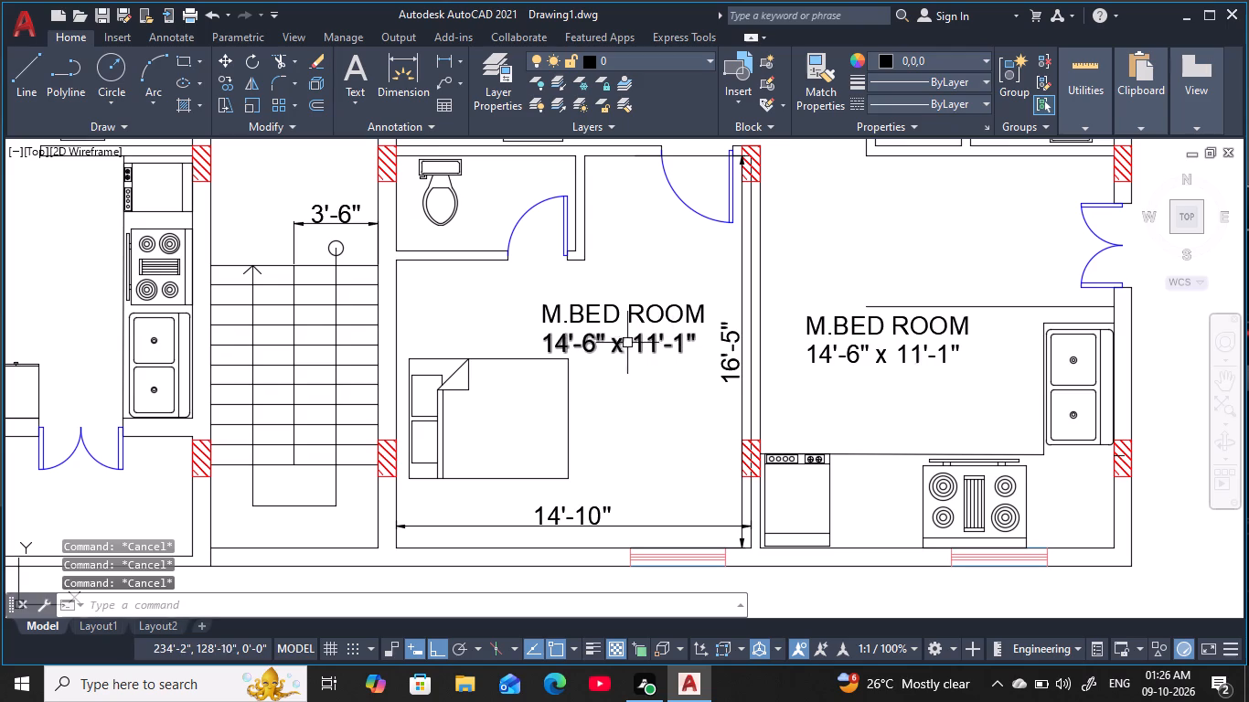
pyautogui.press('Escape')
pyautogui.press('Escape')
pyautogui.press('Escape')
pyautogui.press('Escape')
pyautogui.press('Escape')
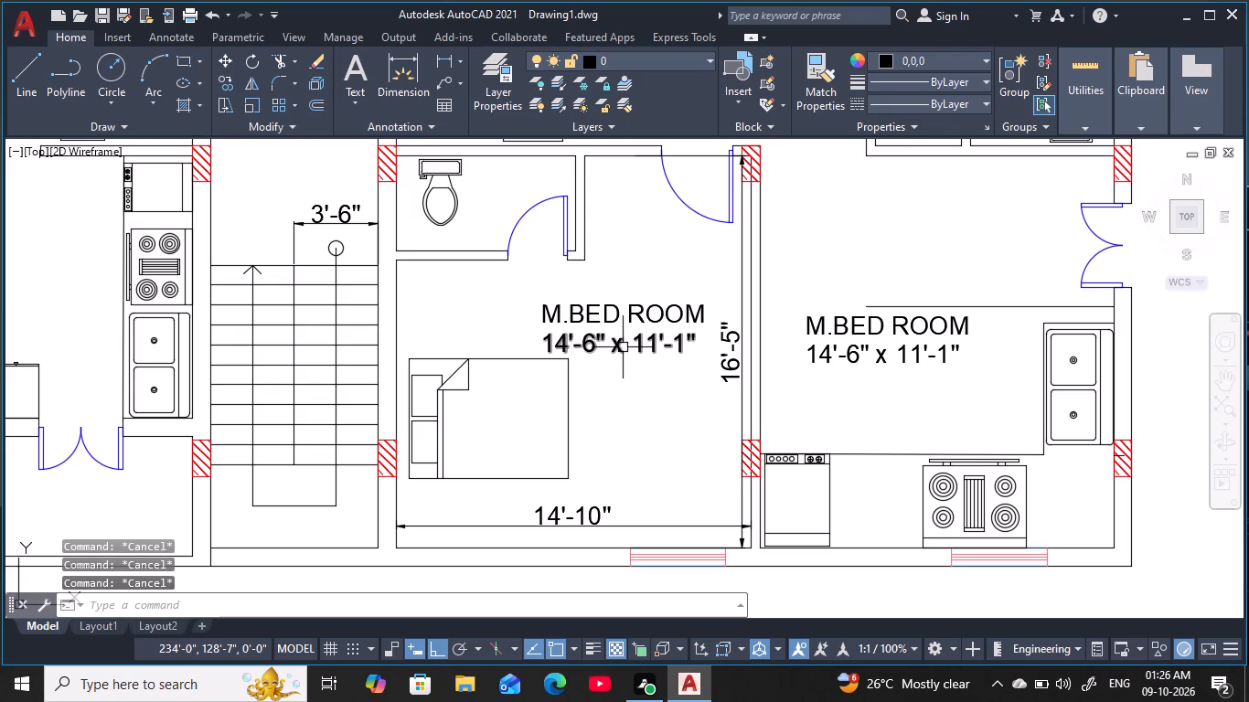
pyautogui.press('Escape')
pyautogui.press('Escape')
pyautogui.press('Escape')
pyautogui.press('Escape')
pyautogui.press('Escape')
pyautogui.press('Escape')
pyautogui.press('Escape')
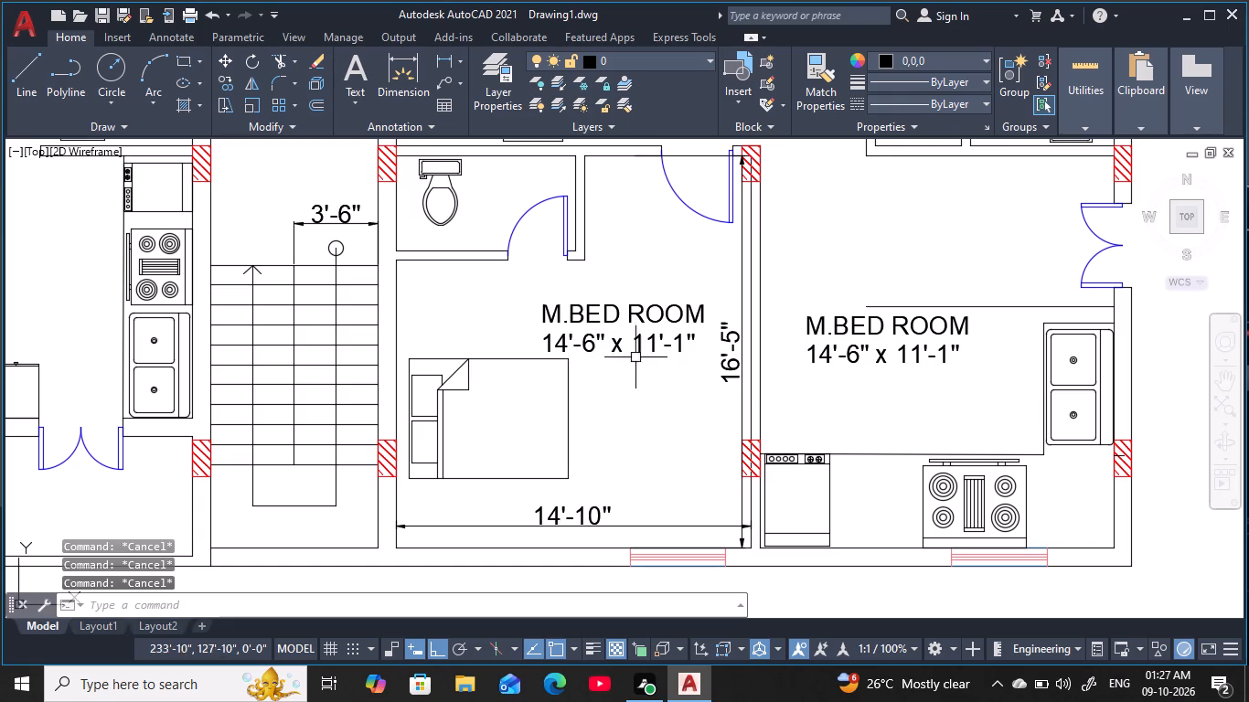
# Change the size line under M.BED ROOM east of the staircase to 14'-10" x 16'-5".
pyautogui.doubleClick(641, 346)
pyautogui.click(680, 348)
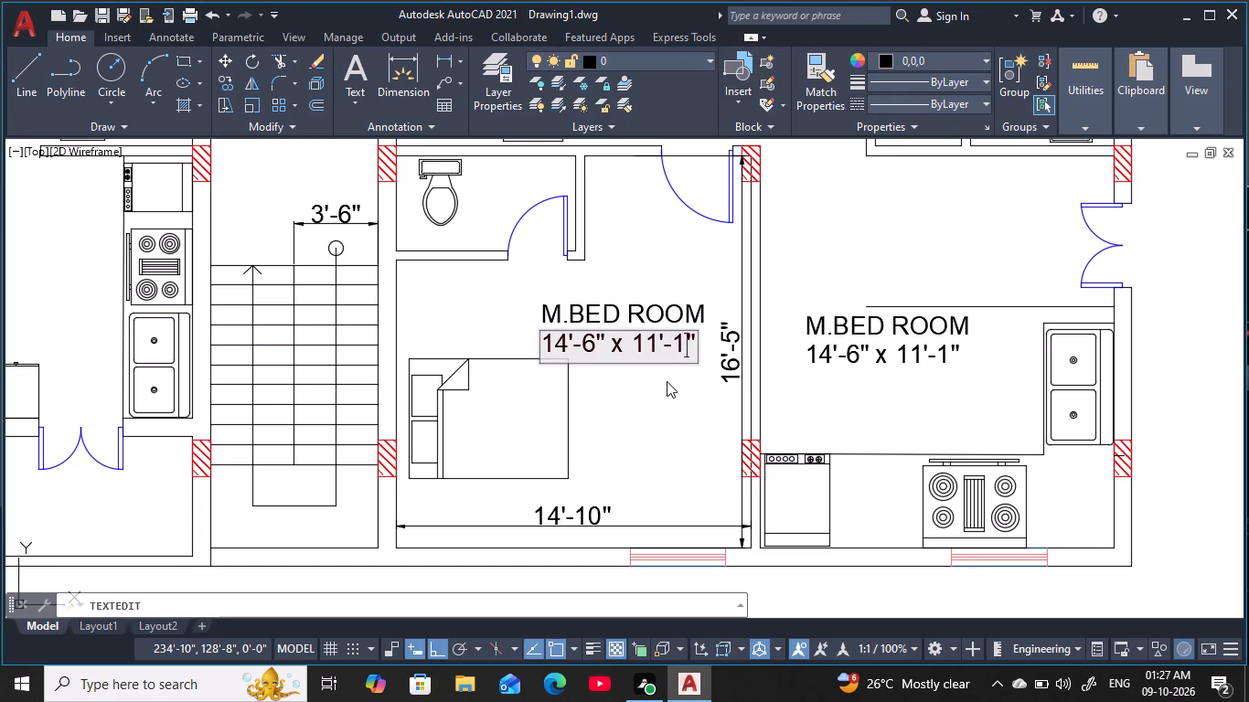
pyautogui.press('BackSpace')
pyautogui.press('5')
pyautogui.click(653, 343)
pyautogui.press('BackSpace')
pyautogui.press('6')
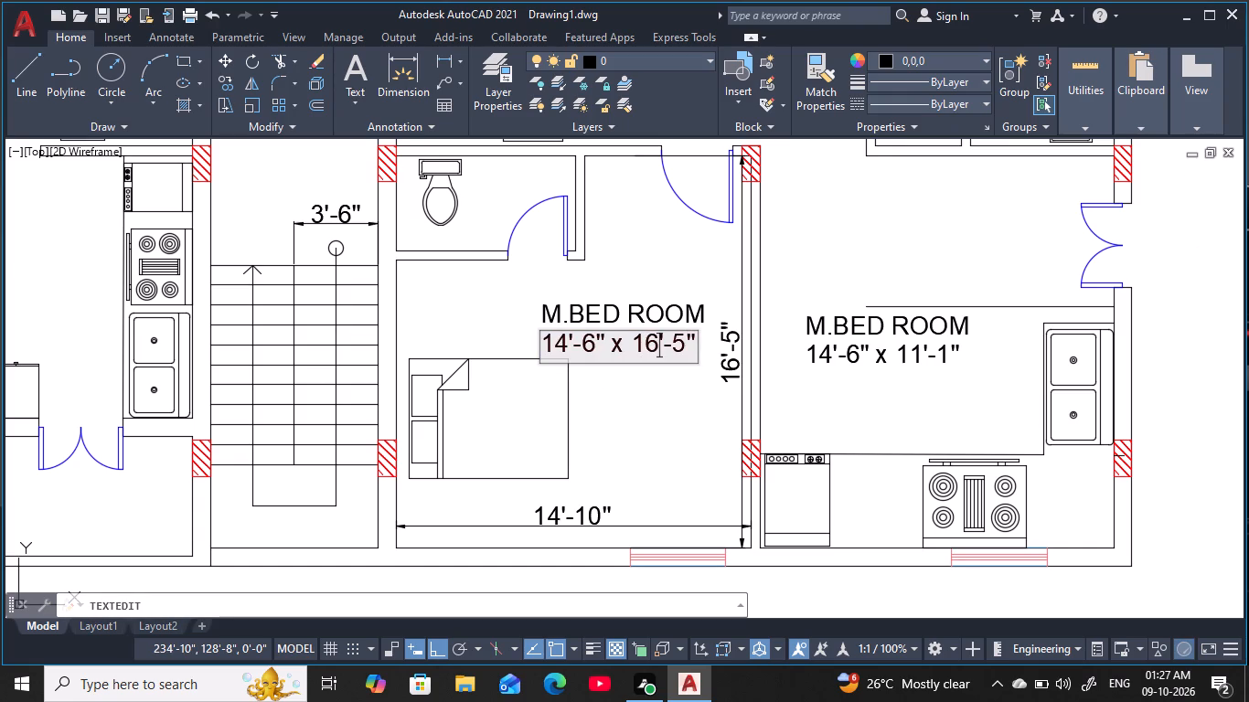
pyautogui.click(597, 342)
pyautogui.press('BackSpace')
pyautogui.write('10')
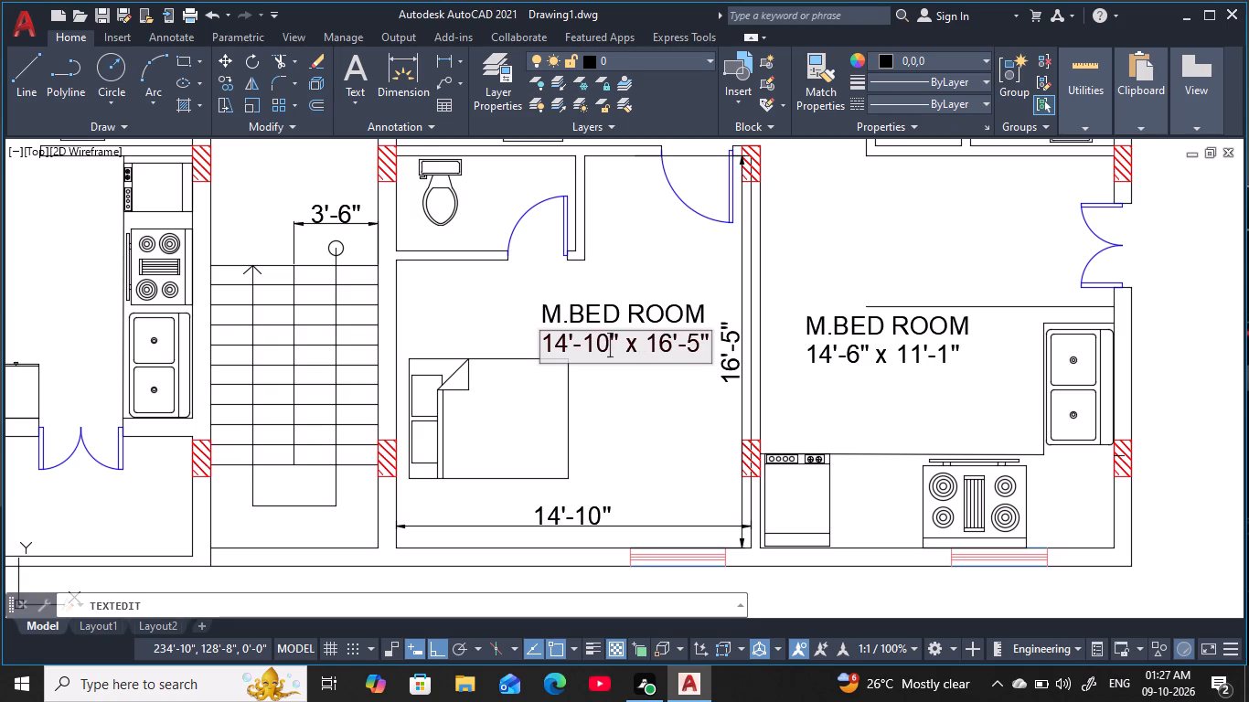
pyautogui.press('Return')
pyautogui.moveTo(649, 364); pyautogui.dragTo(554, 367, button='middle')
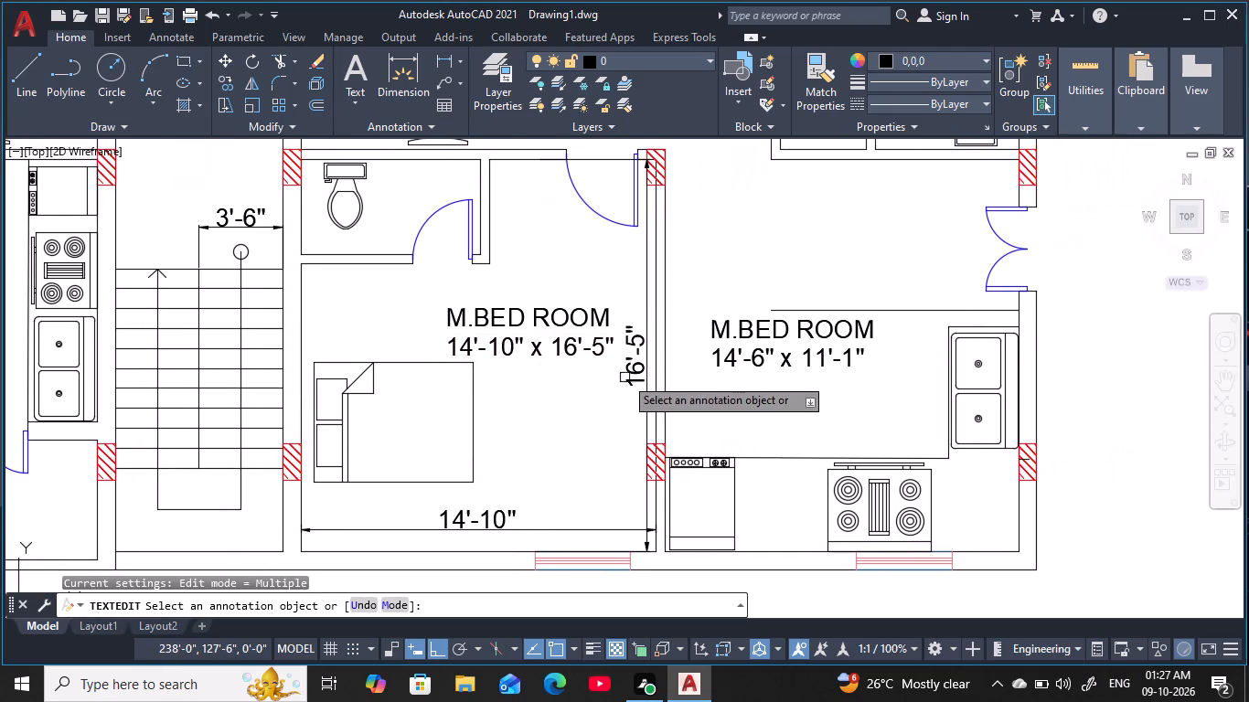
pyautogui.click(645, 367)
pyautogui.press('Escape')
pyautogui.press('Escape')
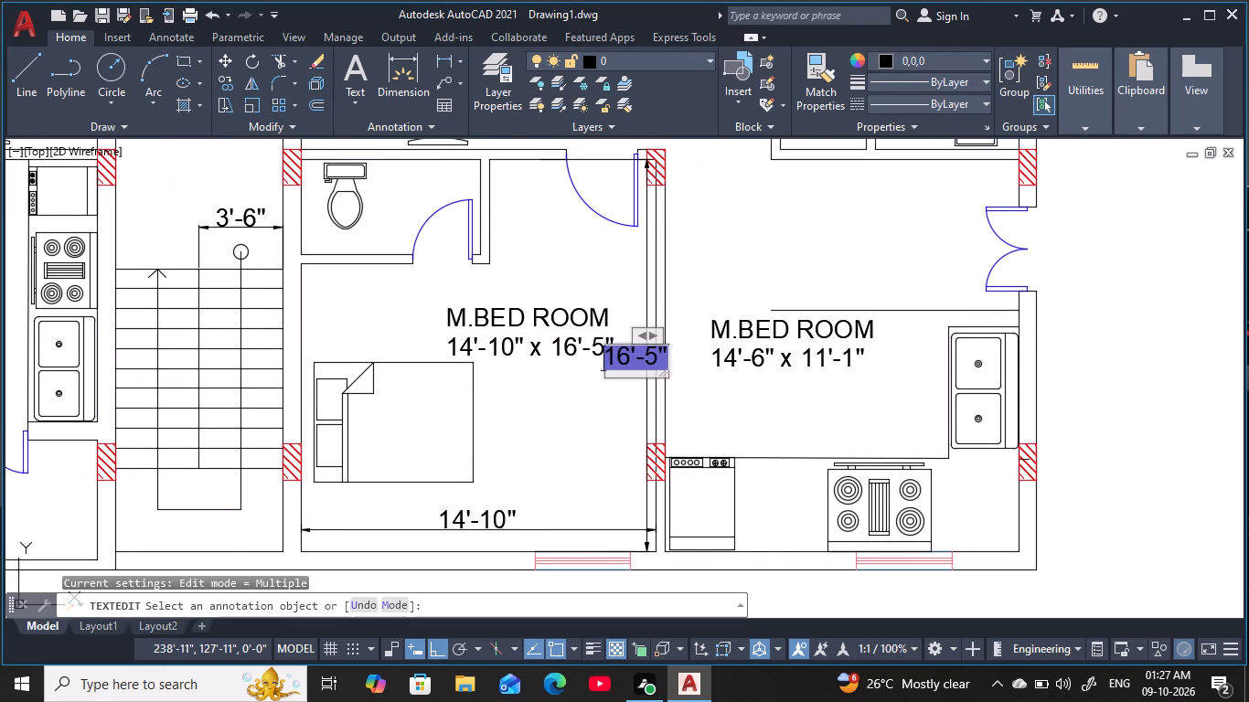
pyautogui.press('Escape')
pyautogui.press('Escape')
pyautogui.press('Escape')
pyautogui.press('Escape')
pyautogui.press('Escape')
pyautogui.press('Escape')
pyautogui.press('Escape')
pyautogui.press('Escape')
pyautogui.press('Escape')
pyautogui.press('Escape')
pyautogui.press('Escape')
pyautogui.press('Escape')
pyautogui.press('Escape')
pyautogui.press('Escape')
pyautogui.press('Escape')
pyautogui.press('Escape')
pyautogui.press('Escape')
pyautogui.press('Escape')
pyautogui.press('Escape')
pyautogui.press('Escape')
# Erase the vertical and horizontal measuring dimensions inside the M.BED ROOM east of the staircase.
pyautogui.click(643, 381)
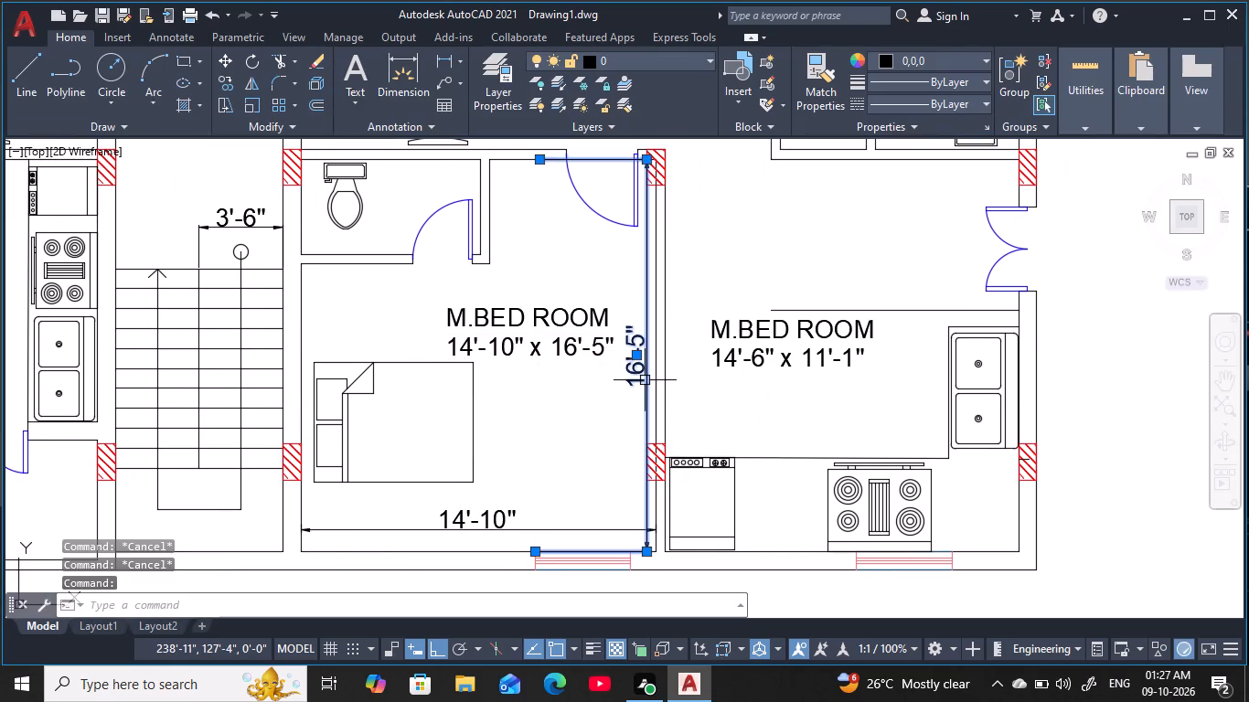
pyautogui.write('E')
pyautogui.press('space')
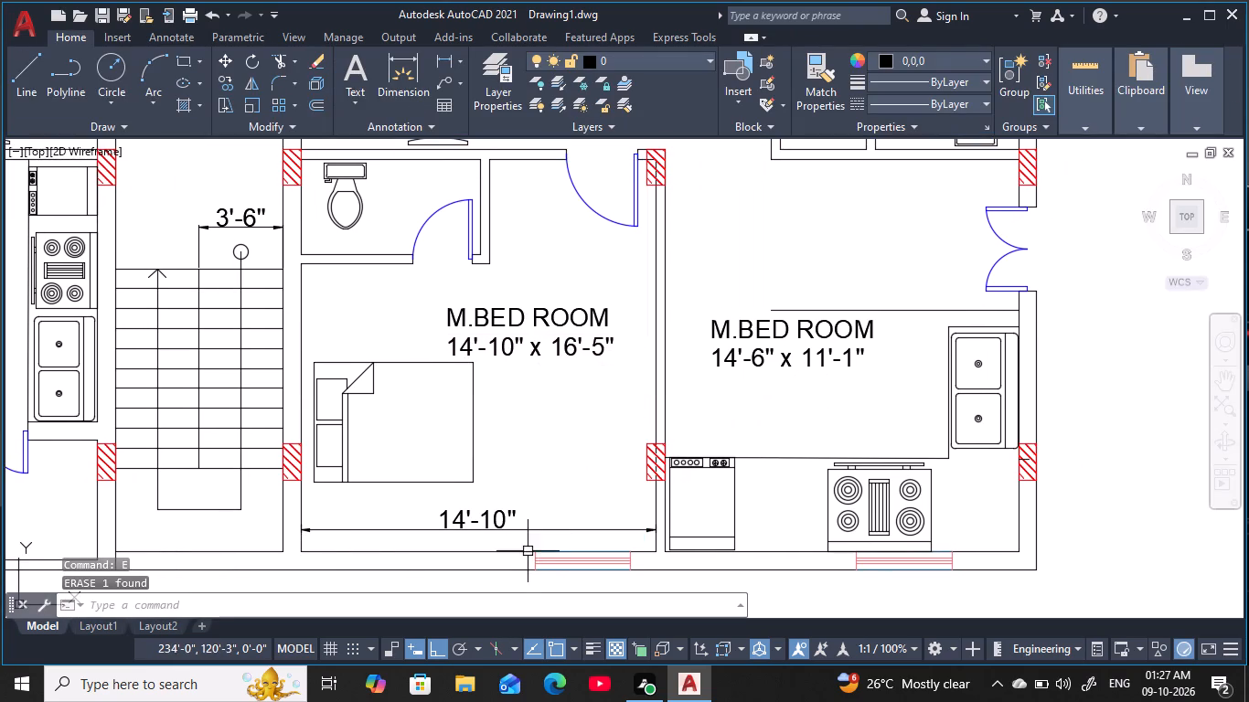
pyautogui.click(520, 532)
pyautogui.press('space')
# Rename the M.BED ROOM label below the bed in the north bedroom with attached toilet as C.BED ROOM.
pyautogui.moveTo(571, 455); pyautogui.dragTo(556, 459, button='middle')
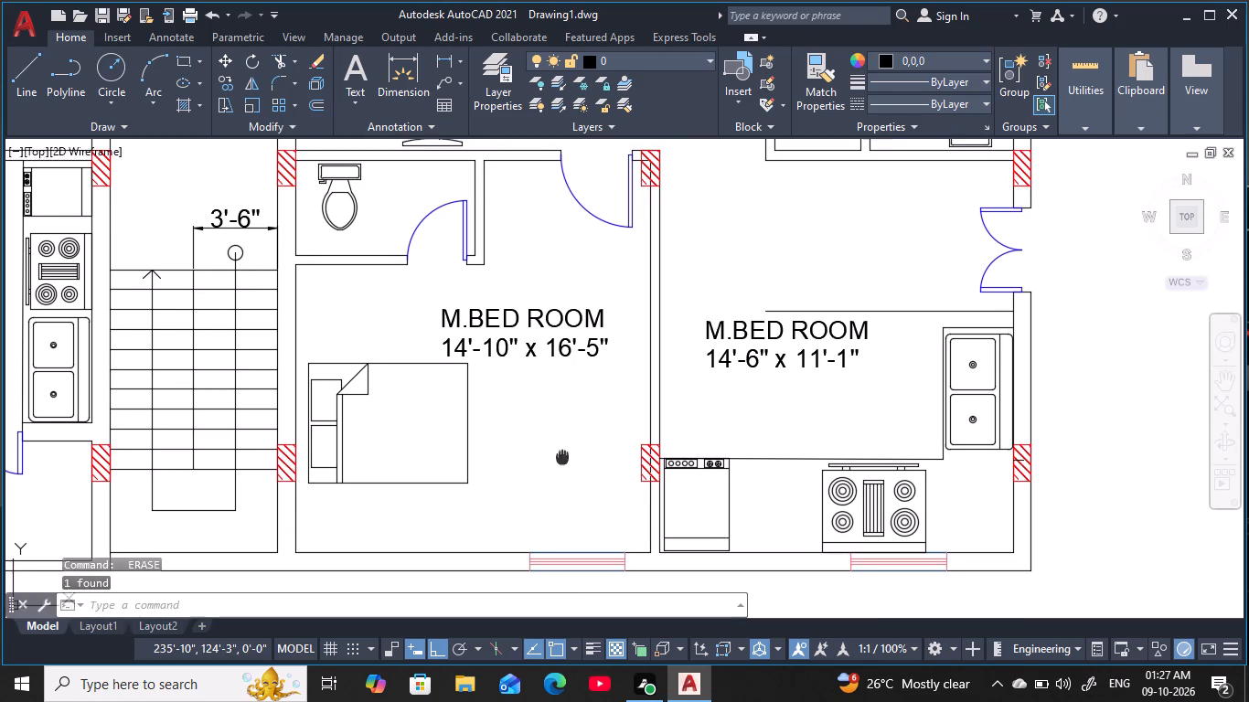
pyautogui.moveTo(556, 459); pyautogui.dragTo(427, 551, button='middle')
pyautogui.scroll(-2, 560, 441)
pyautogui.moveTo(567, 383); pyautogui.dragTo(603, 567, button='middle')
pyautogui.scroll(2, 521, 385)
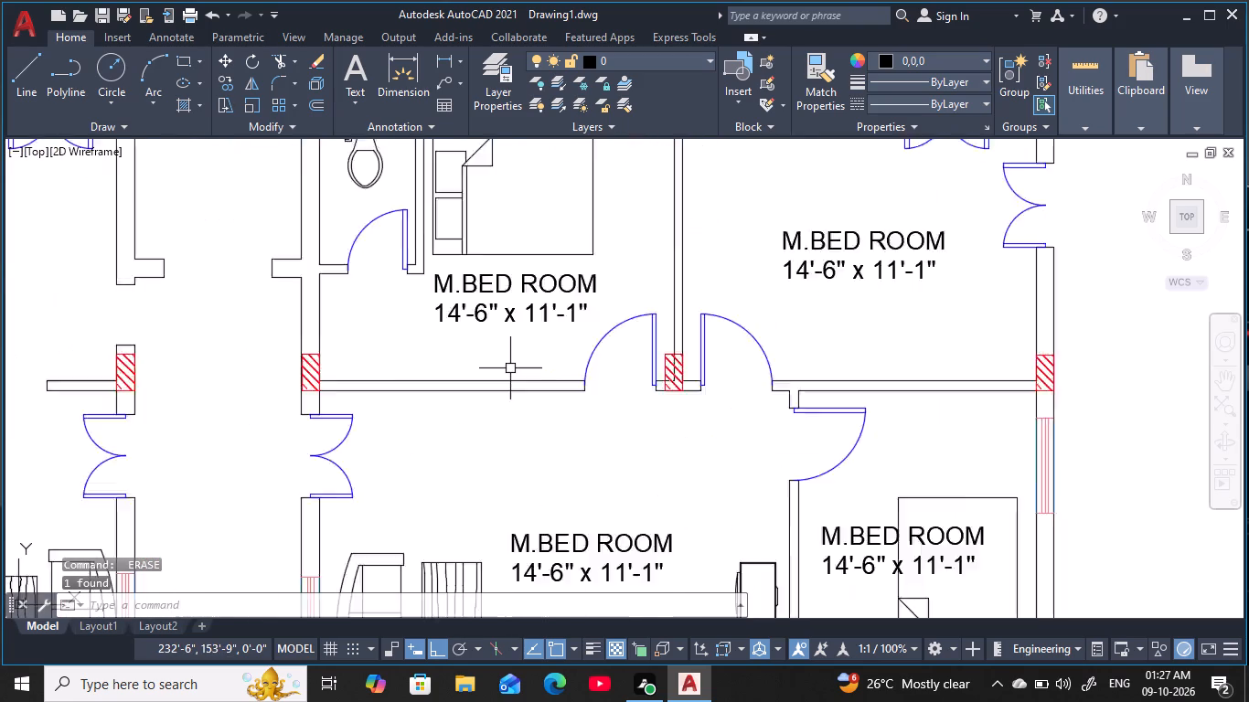
pyautogui.scroll(1, 510, 368)
pyautogui.moveTo(510, 372); pyautogui.dragTo(523, 498, button='middle')
pyautogui.click(560, 372)
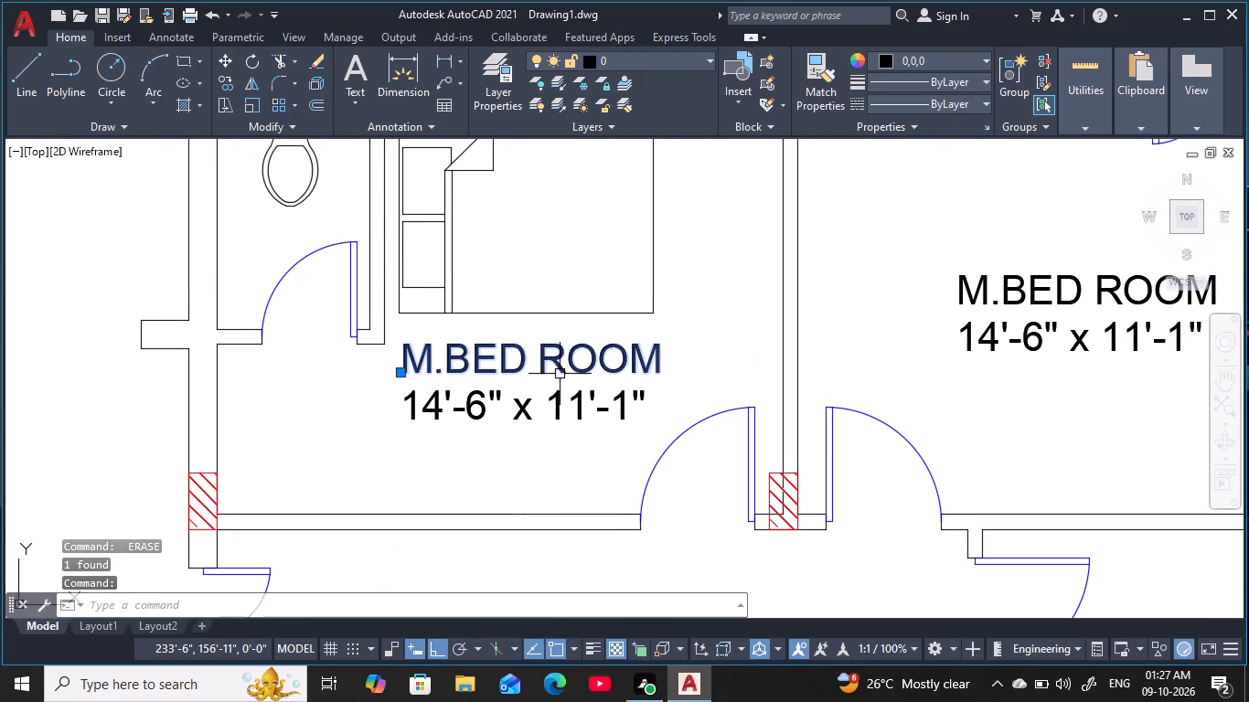
pyautogui.doubleClick(560, 374)
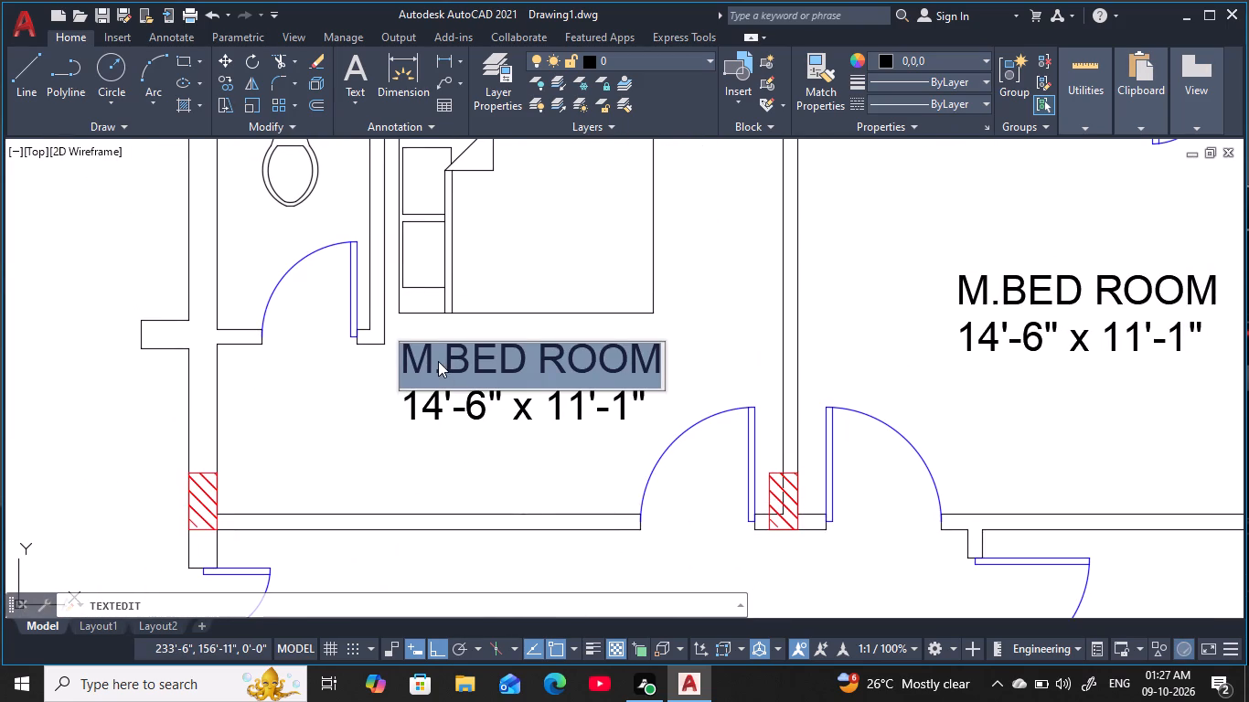
pyautogui.click(437, 361)
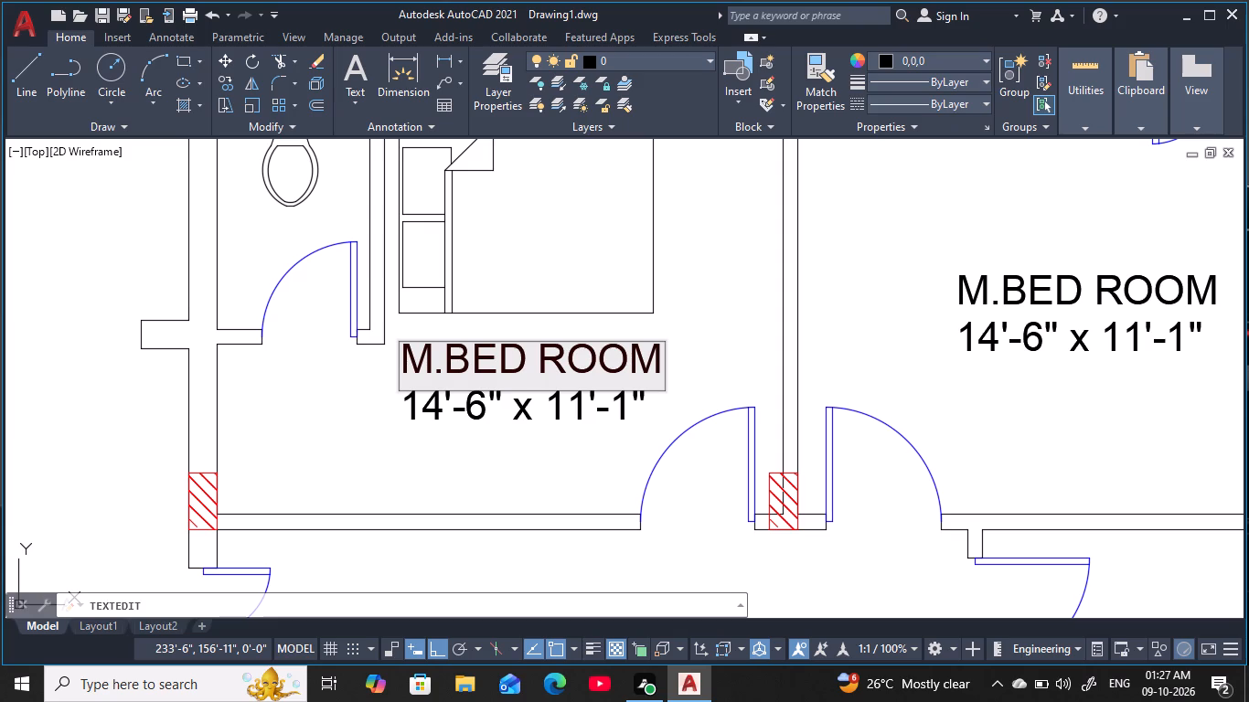
pyautogui.press('BackSpace')
pyautogui.press('c')
pyautogui.click(602, 416)
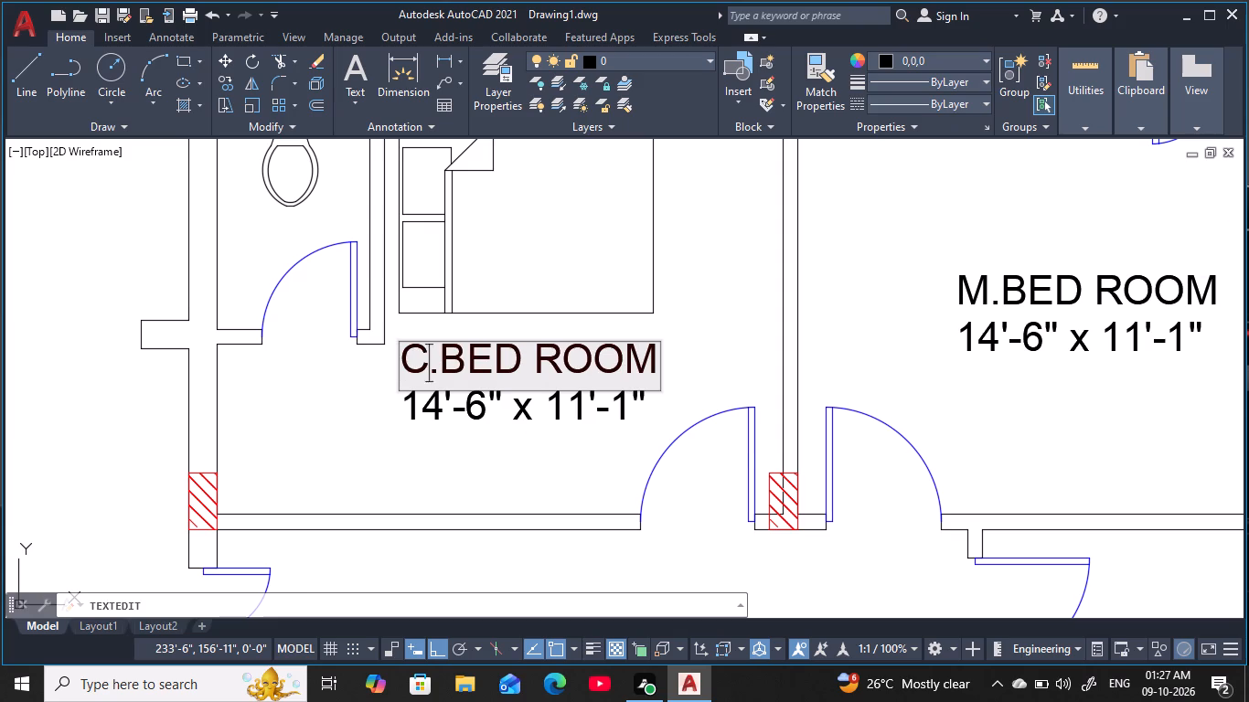
pyautogui.press('Escape')
pyautogui.press('Escape')
pyautogui.press('Escape')
pyautogui.press('Escape')
pyautogui.press('Escape')
# Add a vertical linear dimension from the south wall to the north wall of C.BED ROOM, placed between the bed and the east wall.
pyautogui.press('d')
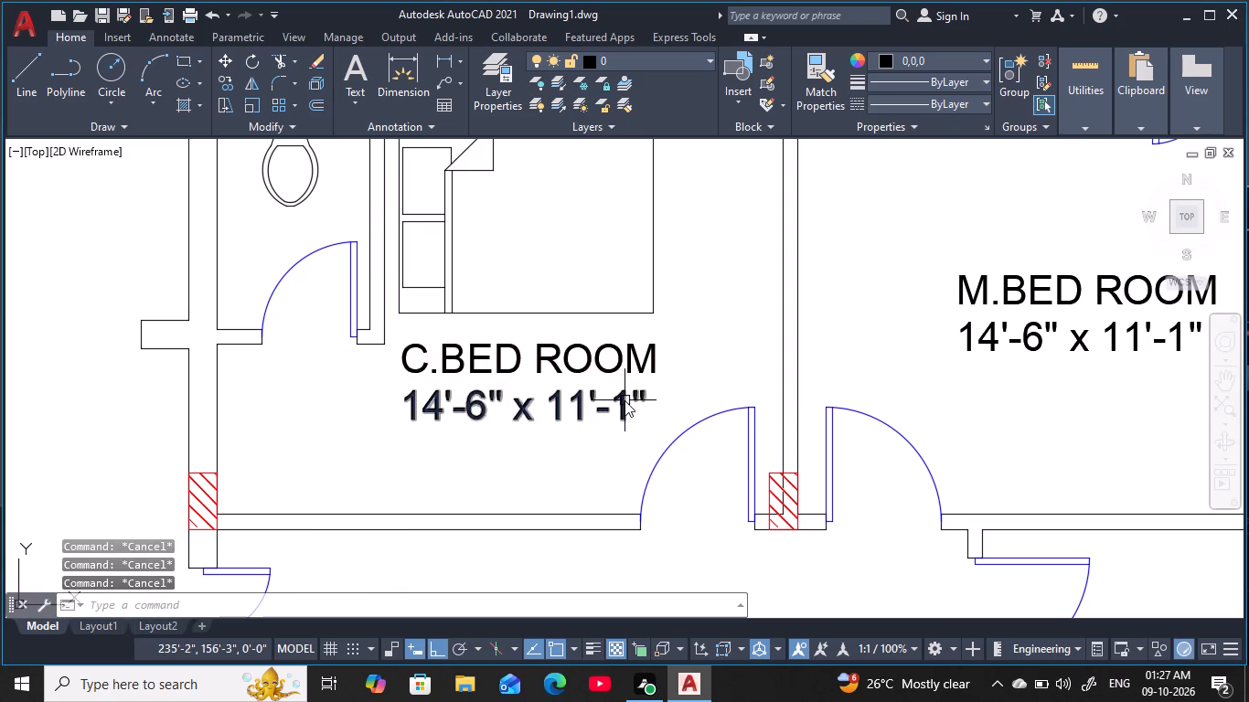
pyautogui.write('LI')
pyautogui.press('space')
pyautogui.moveTo(651, 381); pyautogui.dragTo(585, 424, button='middle')
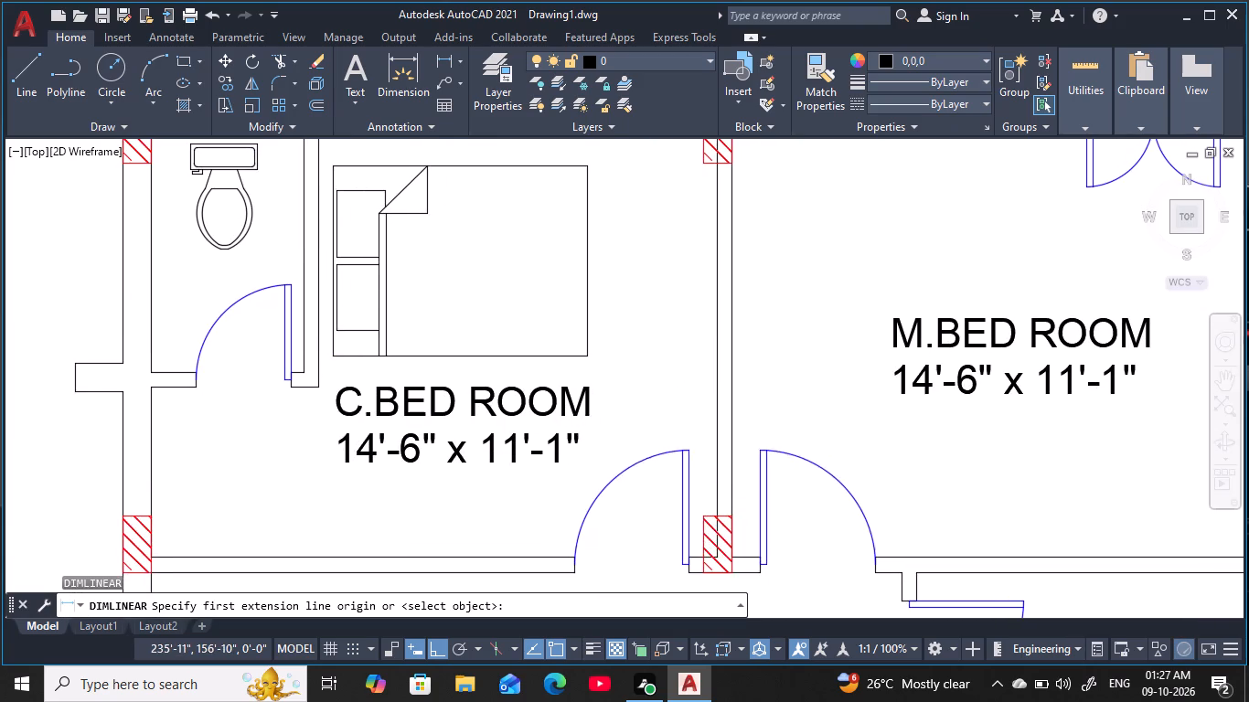
pyautogui.click(553, 554)
pyautogui.moveTo(540, 232); pyautogui.dragTo(527, 384, button='middle')
pyautogui.scroll(1, 527, 384)
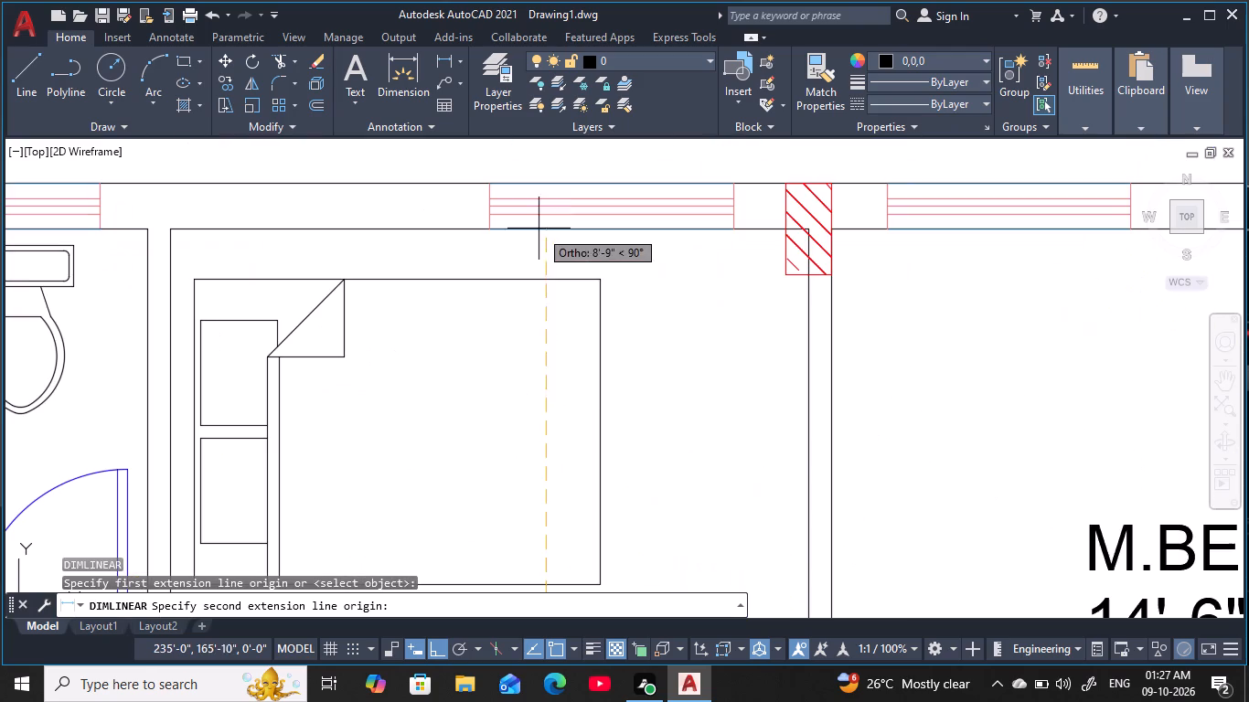
pyautogui.click(464, 237)
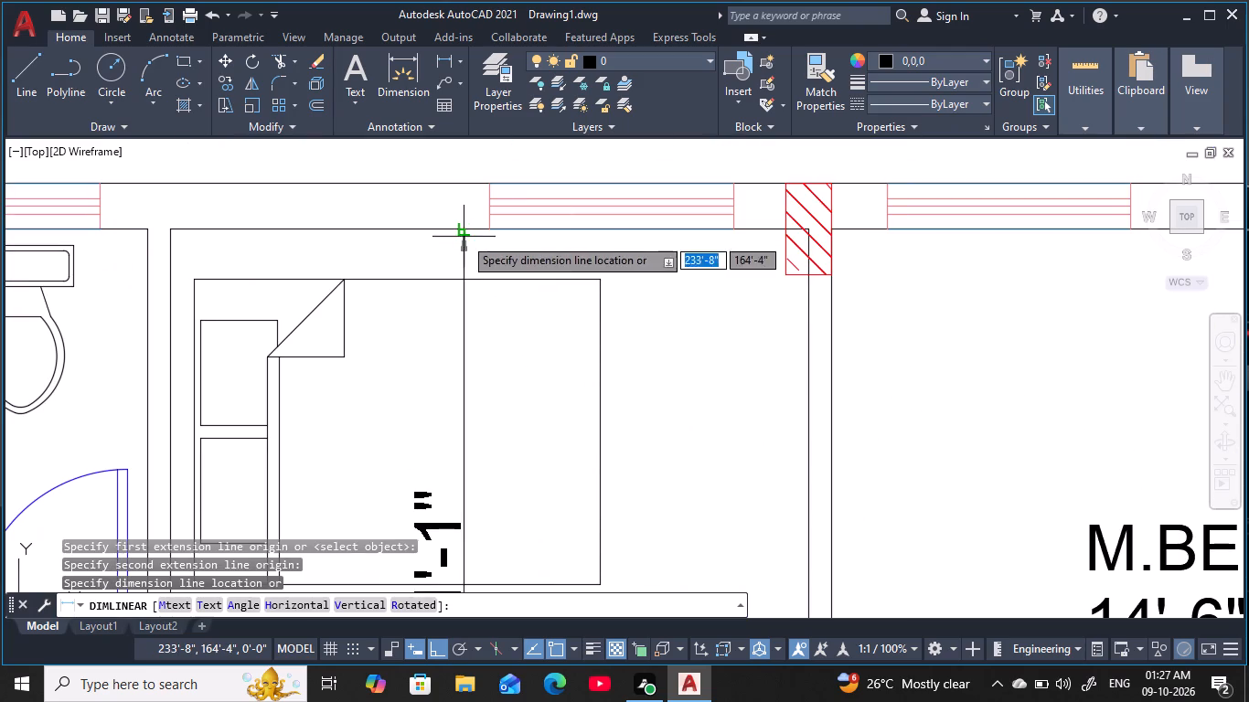
pyautogui.moveTo(511, 333); pyautogui.dragTo(595, 160, button='middle')
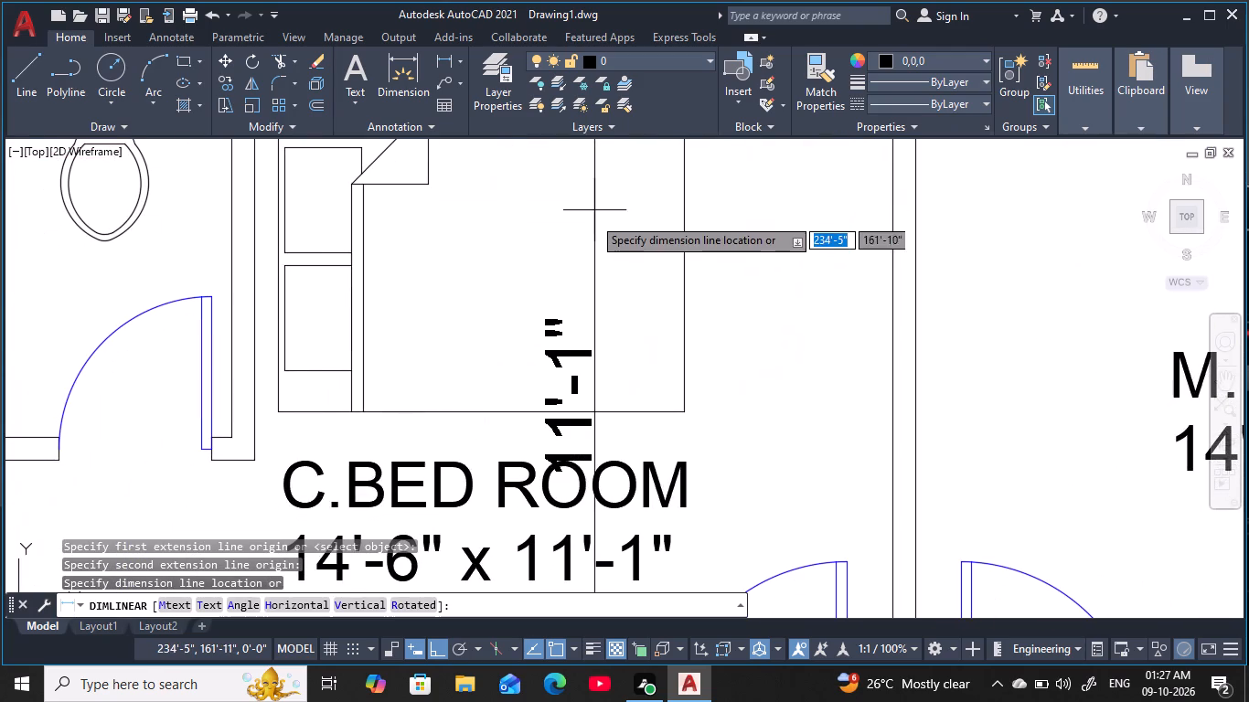
pyautogui.moveTo(385, 279); pyautogui.dragTo(539, 253, button='middle')
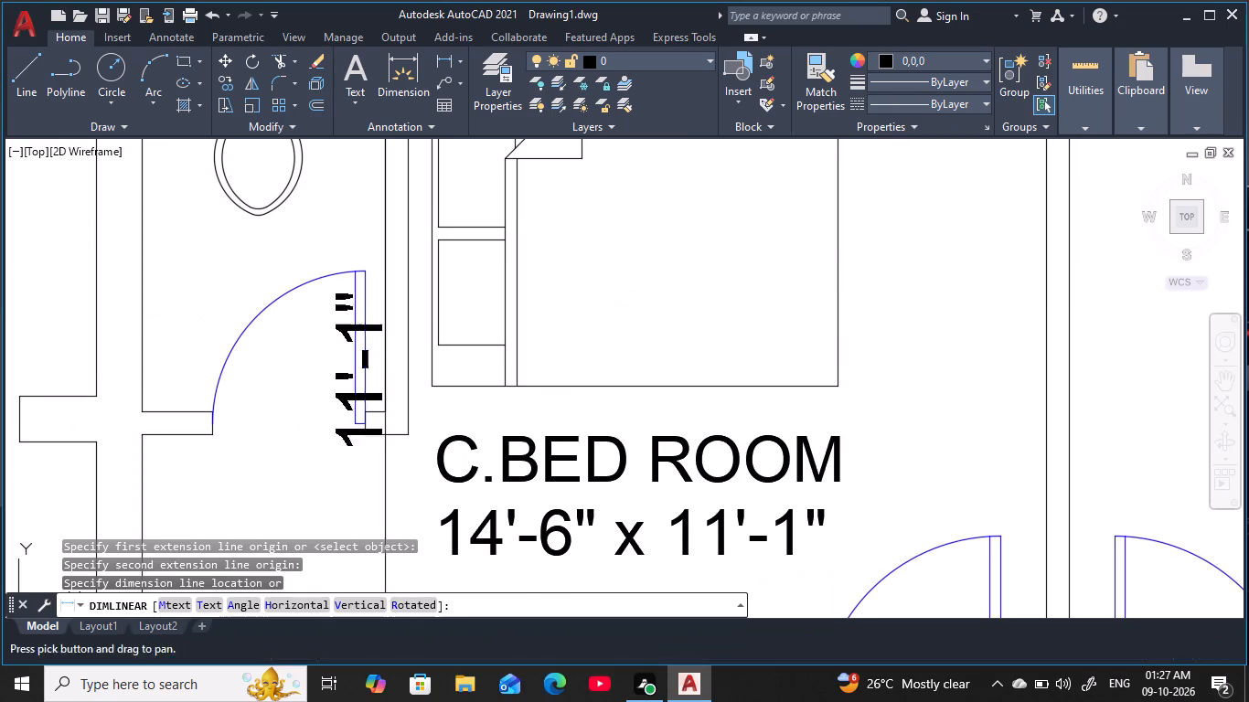
pyautogui.click(953, 263)
pyautogui.scroll(-1, 934, 274)
pyautogui.moveTo(922, 278); pyautogui.dragTo(832, 211, button='middle')
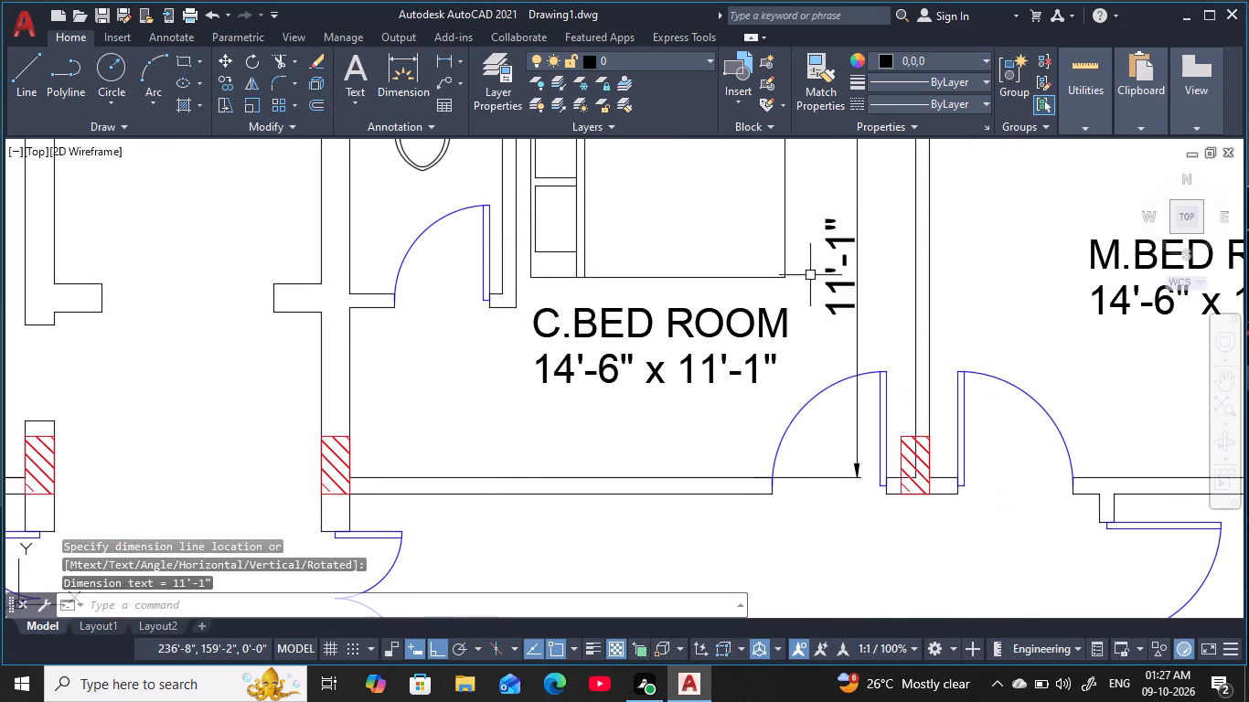
pyautogui.press('Escape')
pyautogui.press('Escape')
pyautogui.press('Escape')
pyautogui.press('Escape')
pyautogui.press('Escape')
pyautogui.press('Escape')
pyautogui.press('Escape')
pyautogui.press('Escape')
pyautogui.press('Escape')
pyautogui.press('Escape')
pyautogui.press('Escape')
pyautogui.press('Escape')
pyautogui.press('Escape')
pyautogui.press('Escape')
pyautogui.press('Escape')
pyautogui.press('Escape')
pyautogui.press('Escape')
# Add a horizontal linear dimension between the west and east walls of C.BED ROOM, placed below its label near the south wall.
pyautogui.press('space')
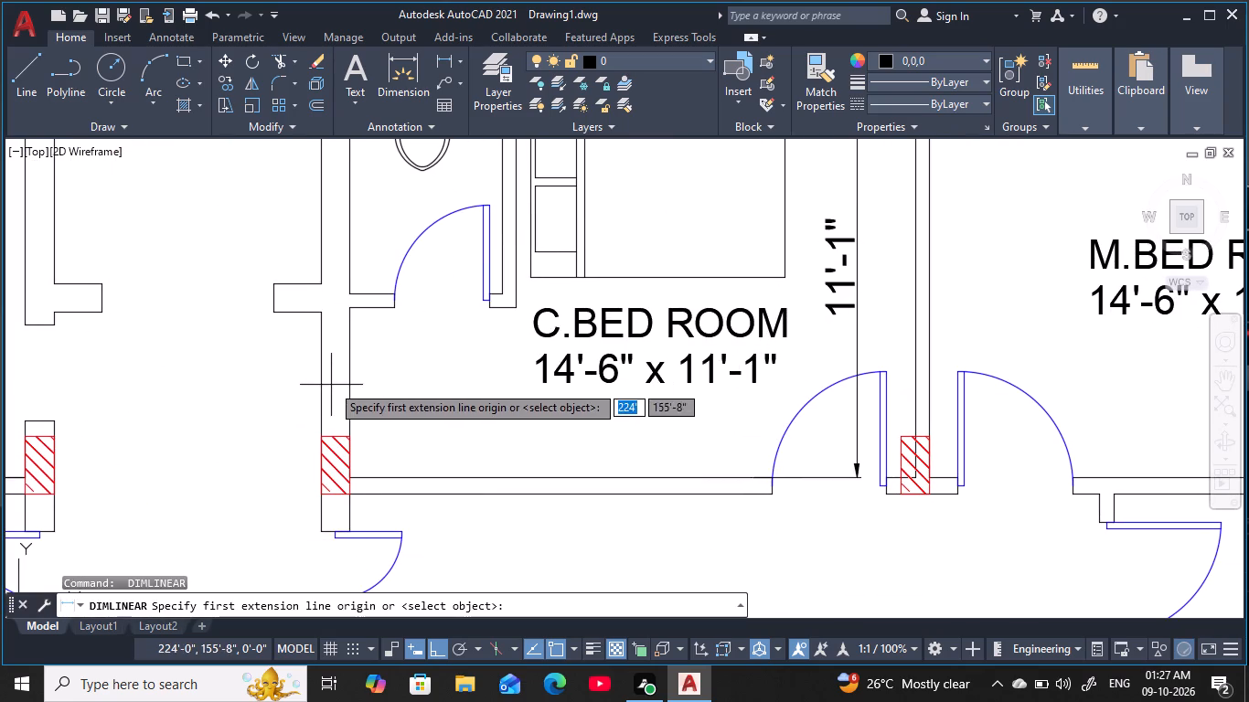
pyautogui.click(349, 371)
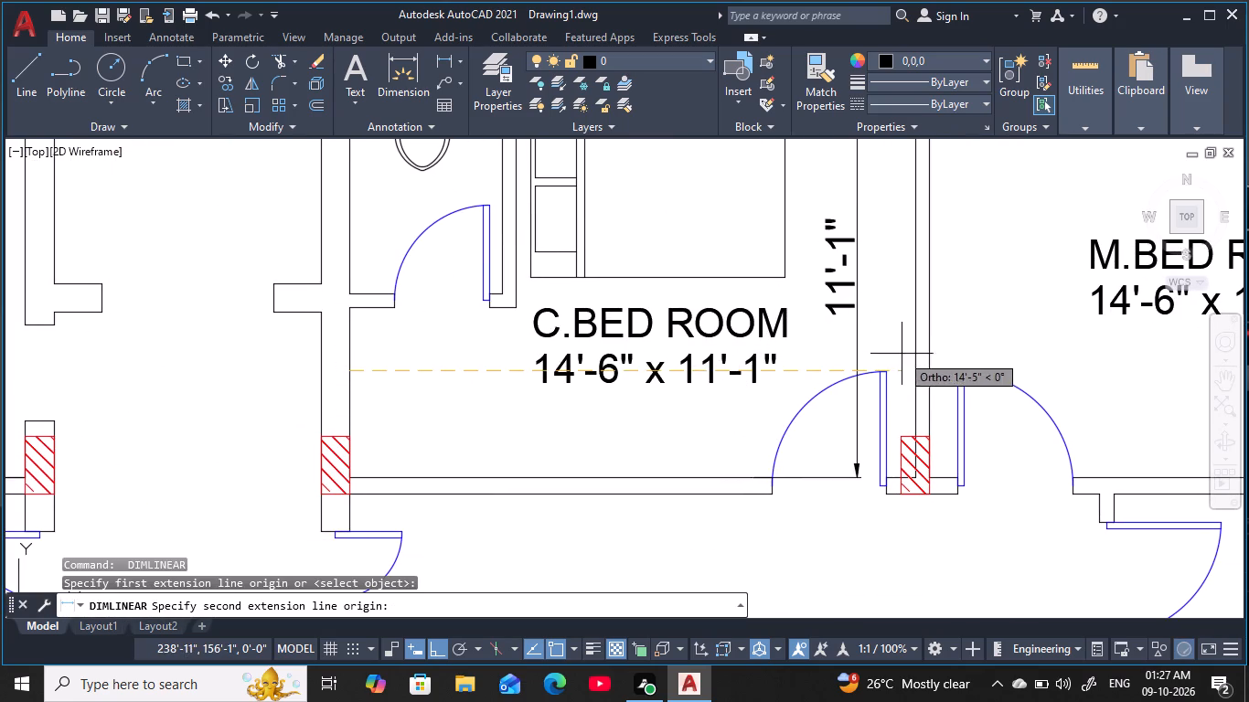
pyautogui.click(912, 360)
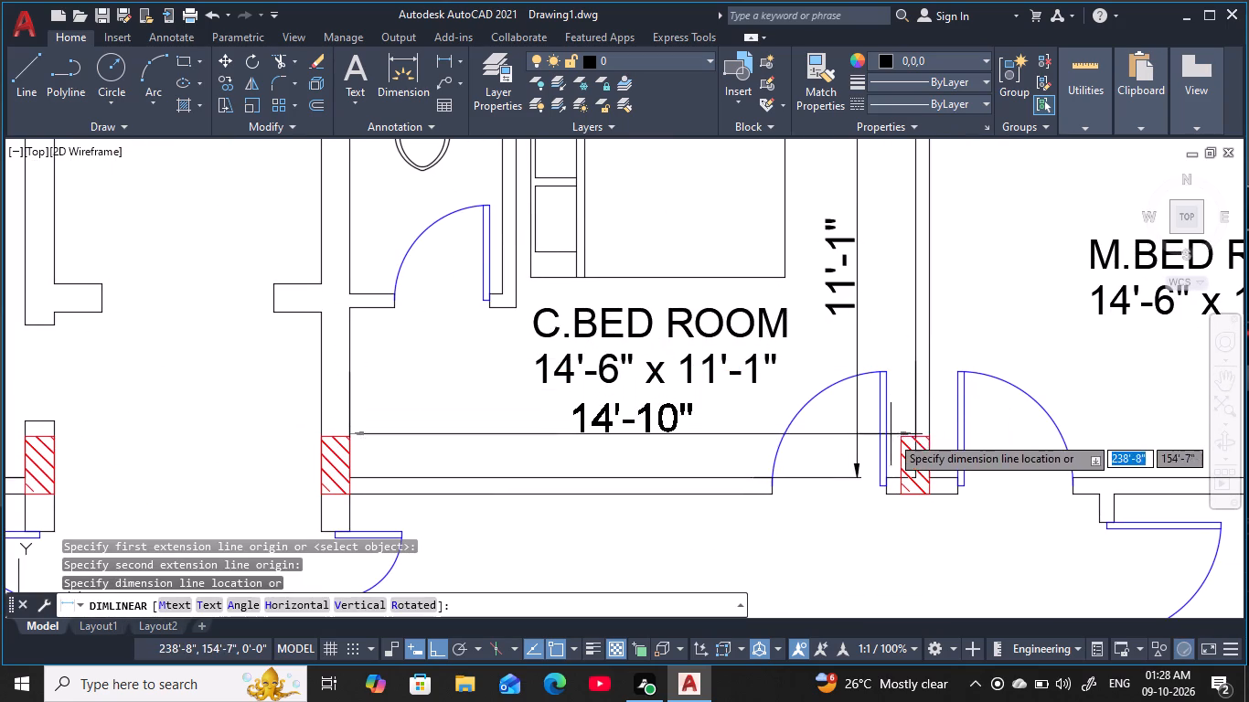
pyautogui.click(891, 442)
pyautogui.press('Escape')
pyautogui.press('Escape')
pyautogui.press('Escape')
pyautogui.press('Escape')
pyautogui.press('Escape')
pyautogui.press('Escape')
# Change the size line under C.BED ROOM to 14'-10" x 11'-1".
pyautogui.doubleClick(742, 373)
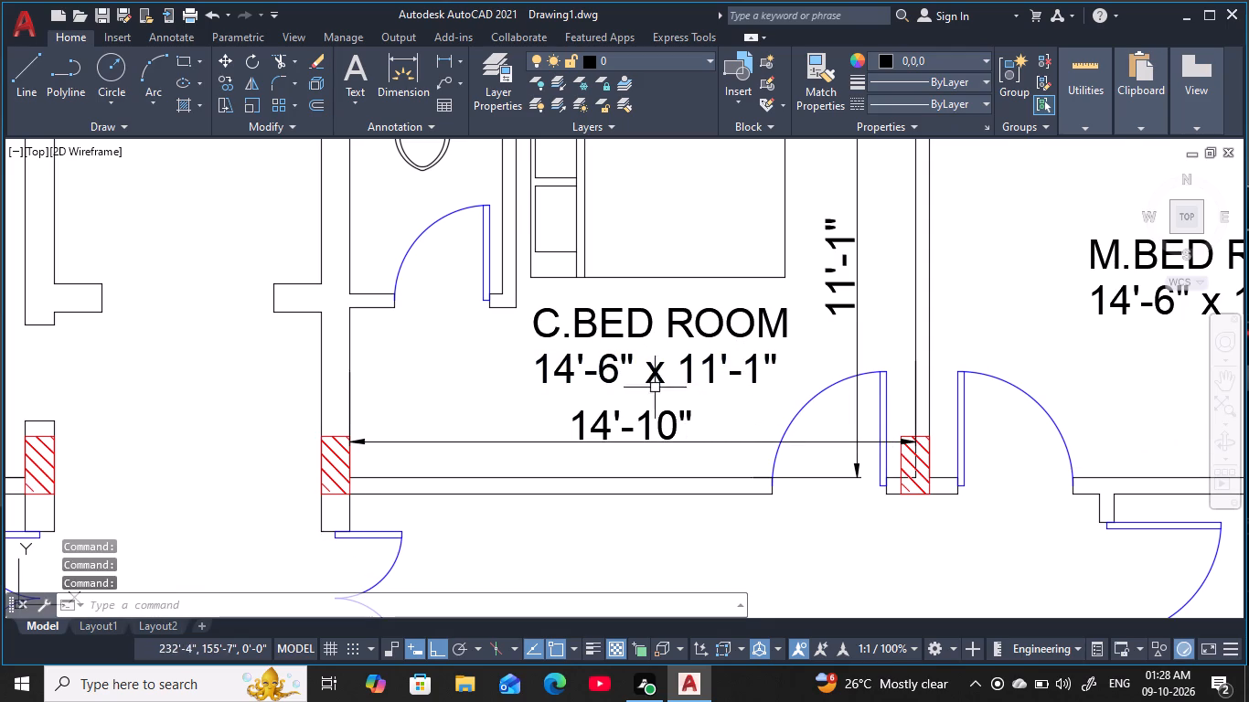
pyautogui.doubleClick(690, 376)
pyautogui.click(613, 372)
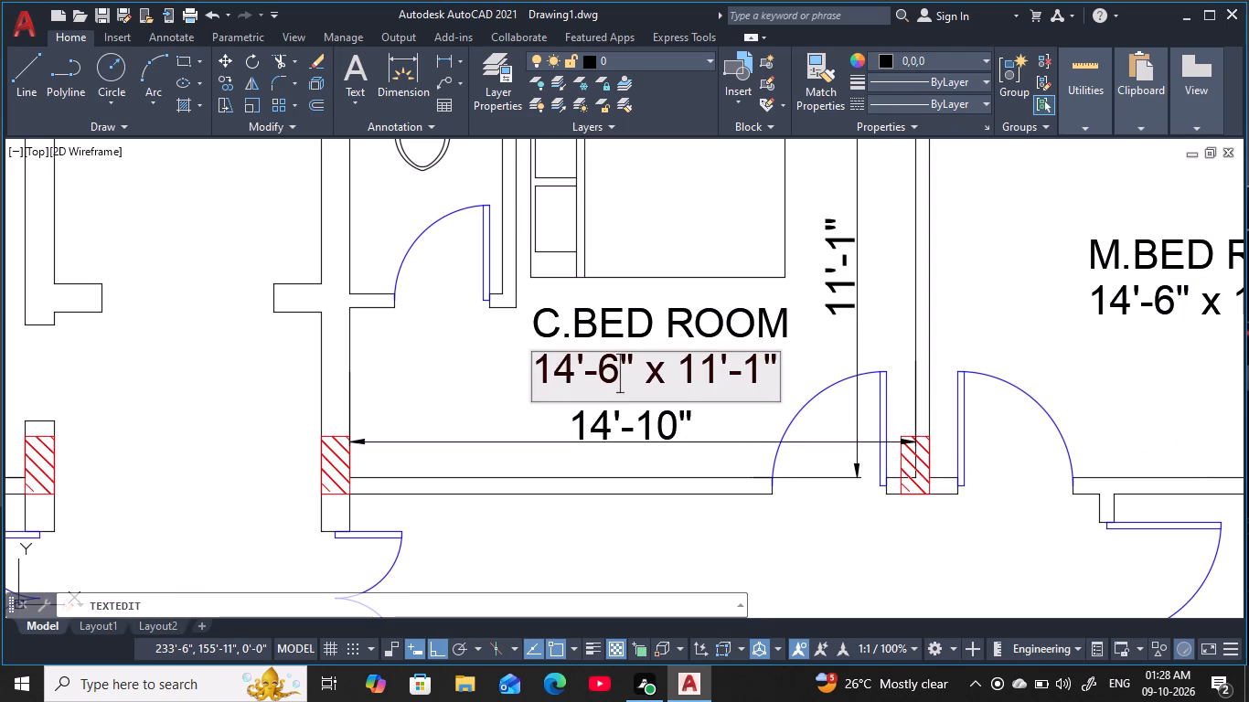
pyautogui.press('BackSpace')
pyautogui.write('10')
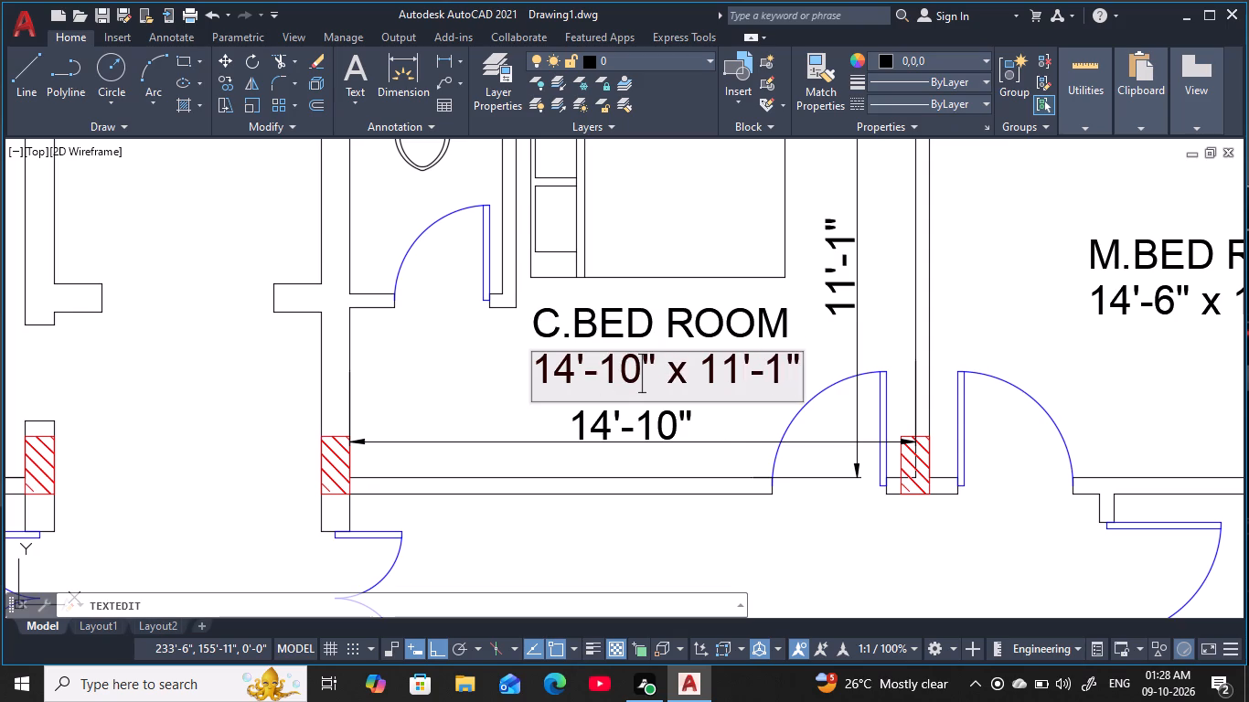
pyautogui.press('Return')
pyautogui.scroll(-1, 735, 388)
pyautogui.moveTo(737, 390); pyautogui.dragTo(597, 411, button='middle')
pyautogui.press('Escape')
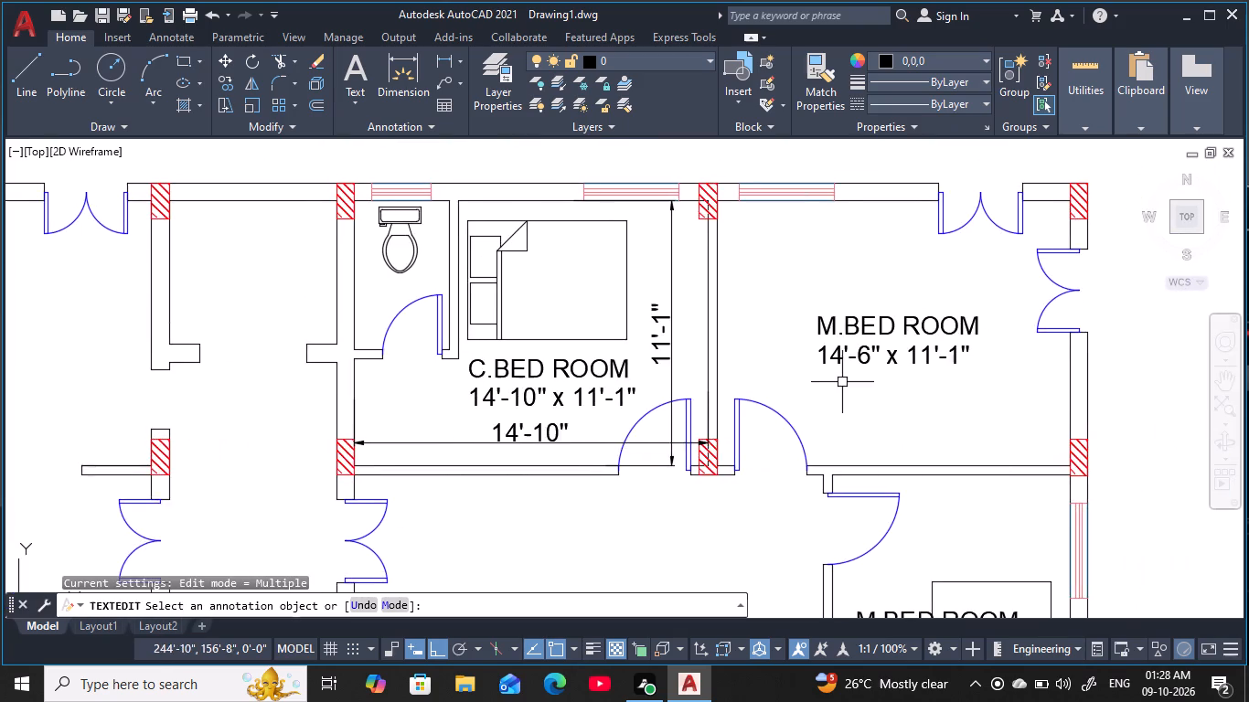
pyautogui.scroll(1, 843, 382)
pyautogui.press('Escape')
pyautogui.press('Escape')
pyautogui.press('Escape')
pyautogui.press('Escape')
pyautogui.moveTo(827, 388); pyautogui.dragTo(676, 396, button='middle')
pyautogui.press('Escape')
pyautogui.press('Escape')
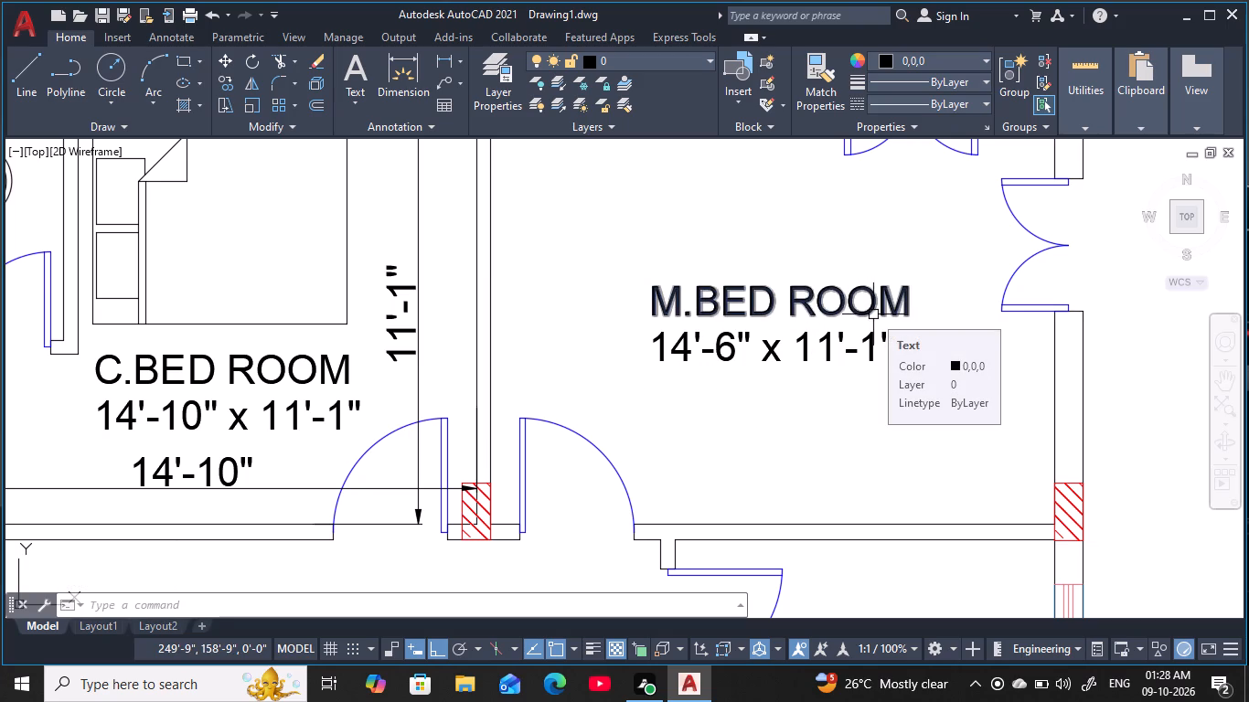
pyautogui.press('Escape')
pyautogui.press('Escape')
pyautogui.press('Escape')
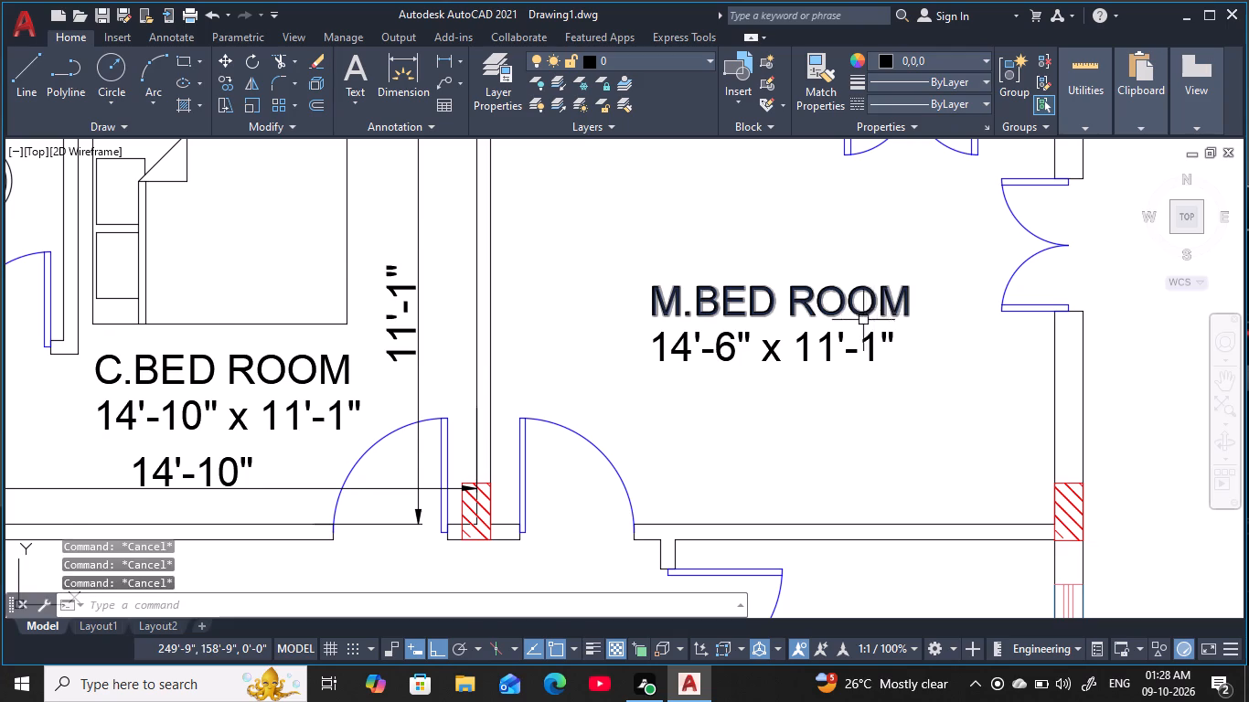
# Add a vertical linear dimension from the north wall to the south wall of the room east of C.BED ROOM, placed west of its label.
pyautogui.scroll(-1, 856, 322)
pyautogui.press('Escape')
pyautogui.press('Escape')
pyautogui.write('DLI')
pyautogui.press('space')
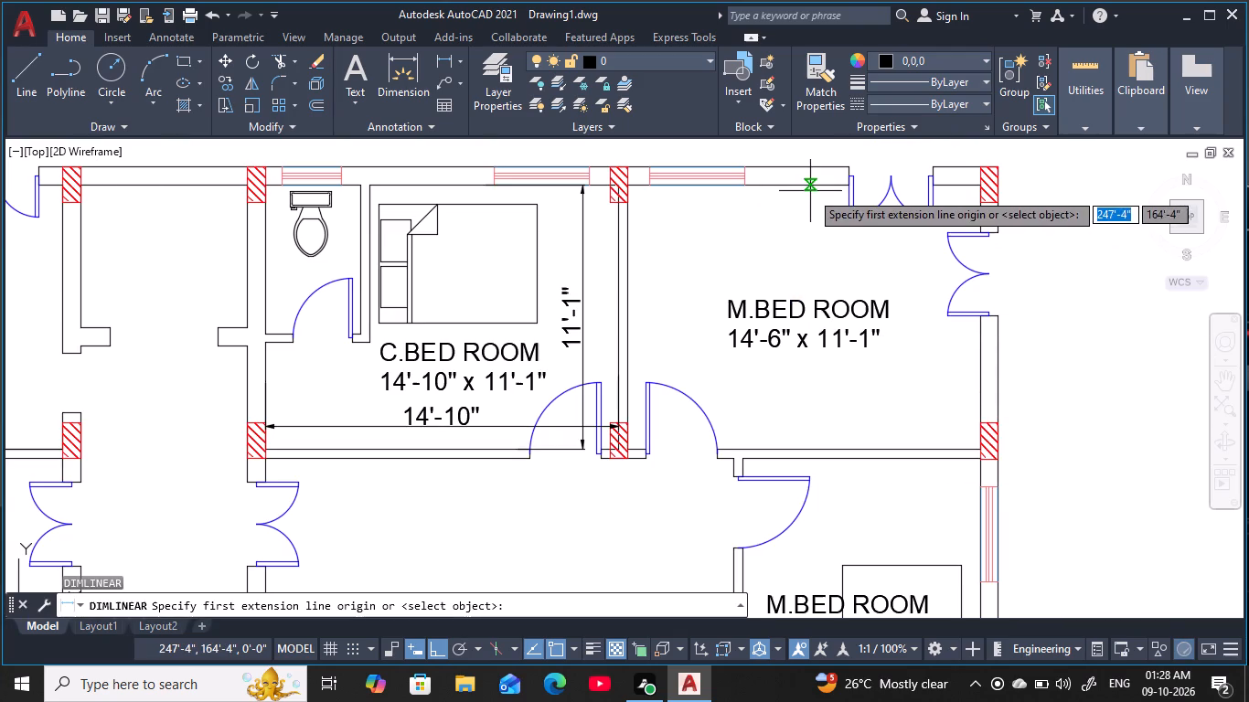
pyautogui.click(810, 191)
pyautogui.click(810, 445)
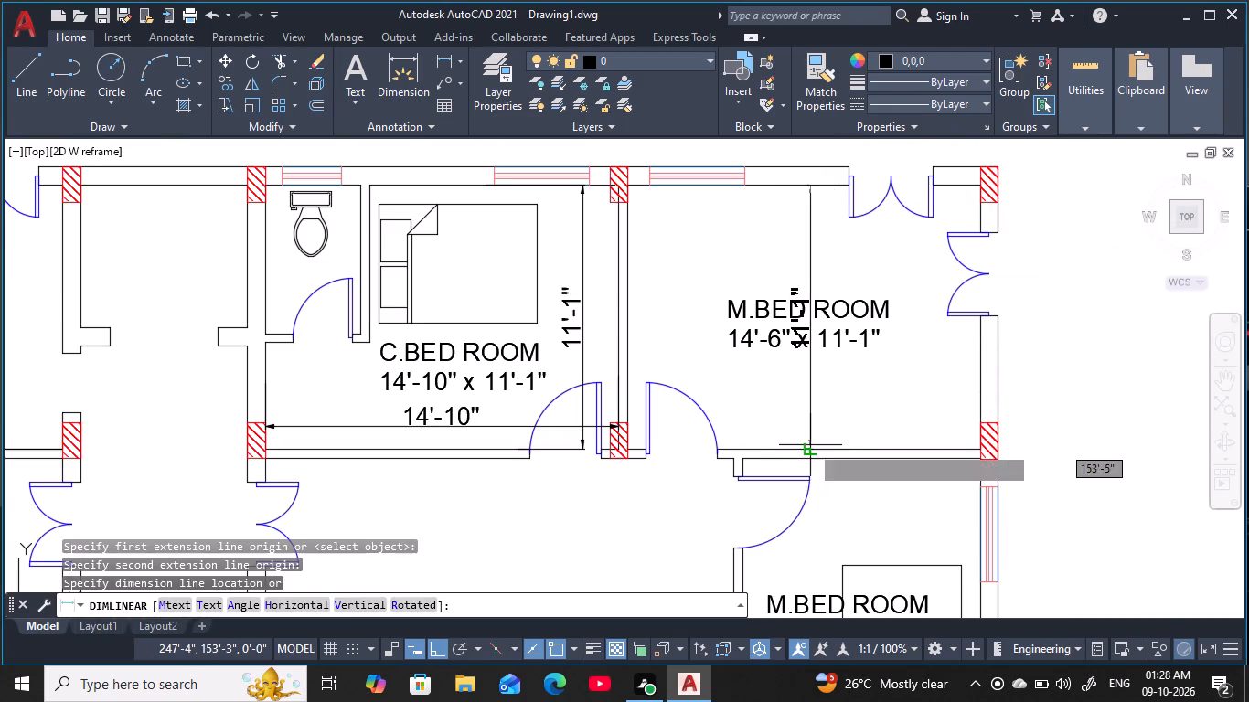
pyautogui.click(704, 422)
pyautogui.press('Escape')
pyautogui.press('Escape')
pyautogui.press('Escape')
pyautogui.press('Escape')
pyautogui.press('Escape')
pyautogui.press('Escape')
pyautogui.press('Escape')
pyautogui.press('Escape')
pyautogui.press('Escape')
pyautogui.press('Escape')
pyautogui.press('Escape')
pyautogui.press('Escape')
pyautogui.press('Escape')
pyautogui.press('Escape')
pyautogui.press('Escape')
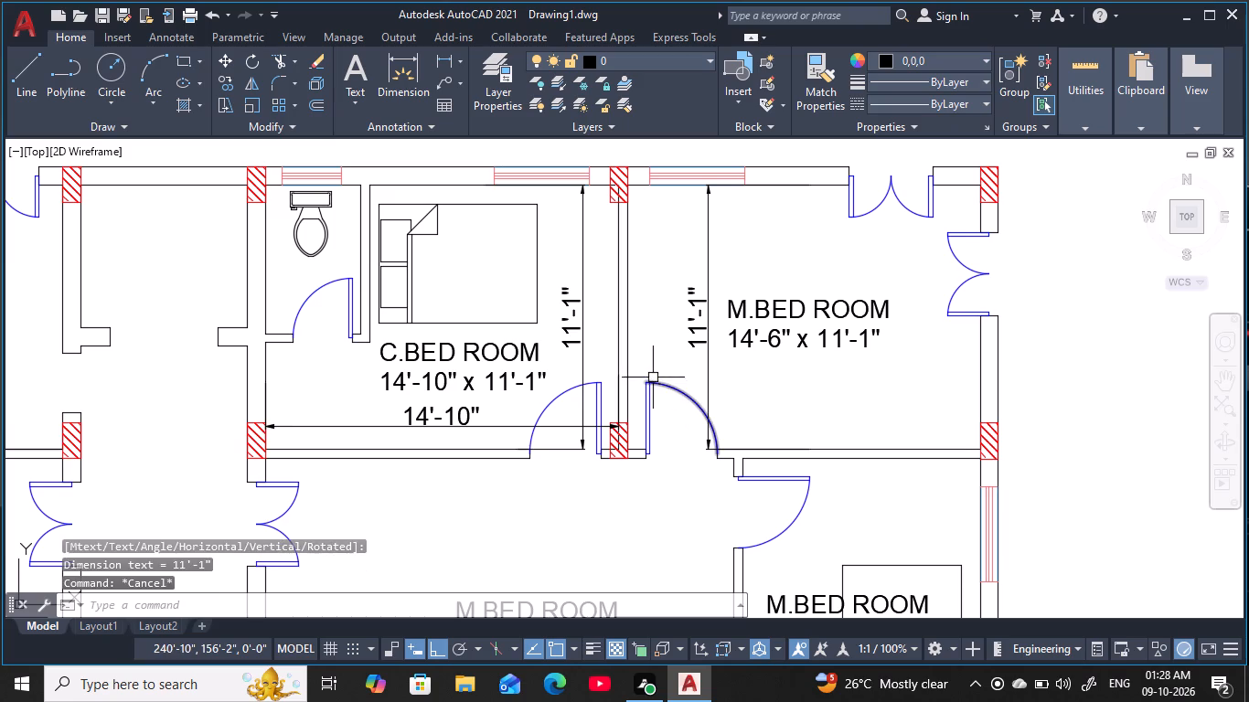
# Add a horizontal linear dimension between the west and east walls of the room east of C.BED ROOM, placed below its label.
pyautogui.press('space')
pyautogui.click(626, 362)
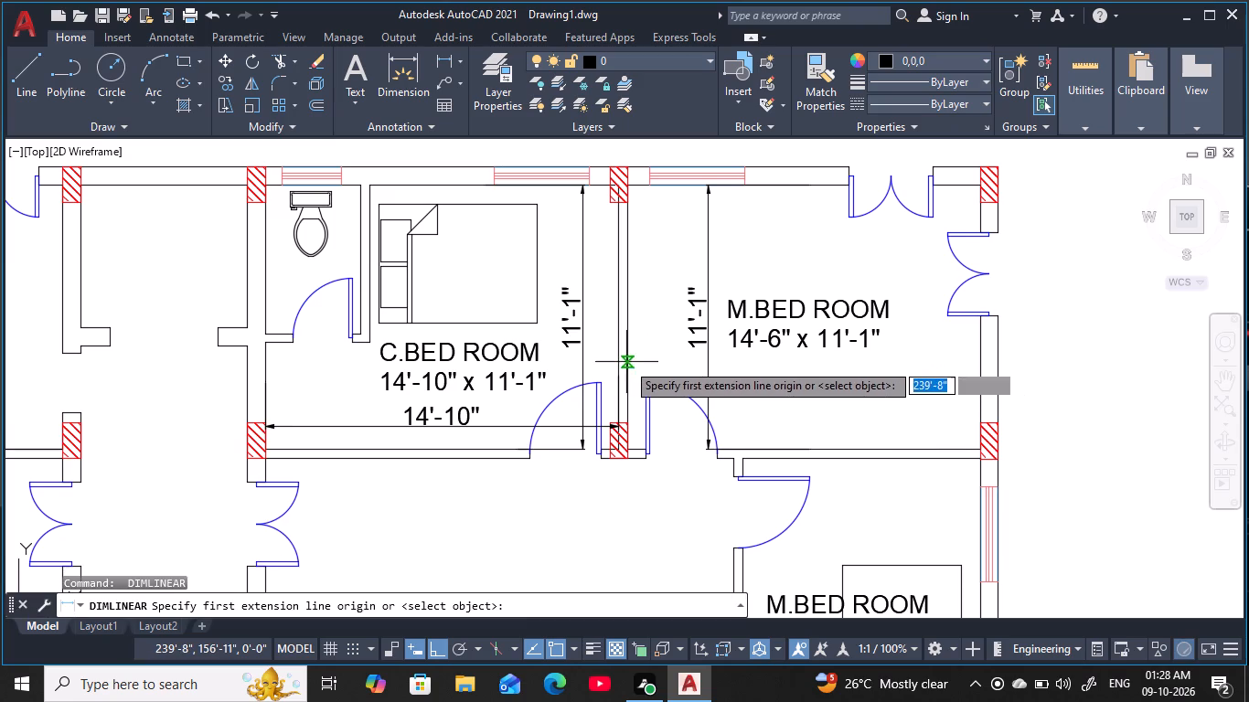
pyautogui.click(978, 355)
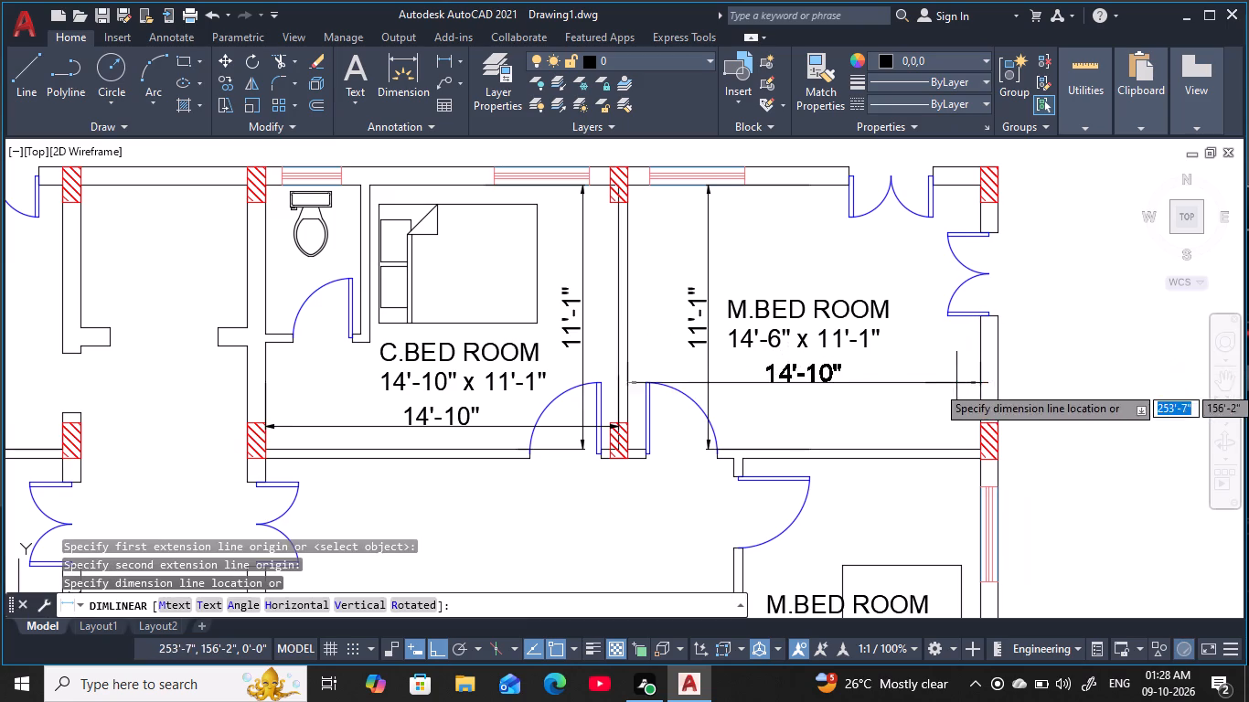
pyautogui.click(949, 399)
pyautogui.press('Escape')
pyautogui.press('Escape')
pyautogui.press('Escape')
pyautogui.press('Escape')
pyautogui.press('Escape')
pyautogui.press('Escape')
pyautogui.press('Escape')
pyautogui.press('Escape')
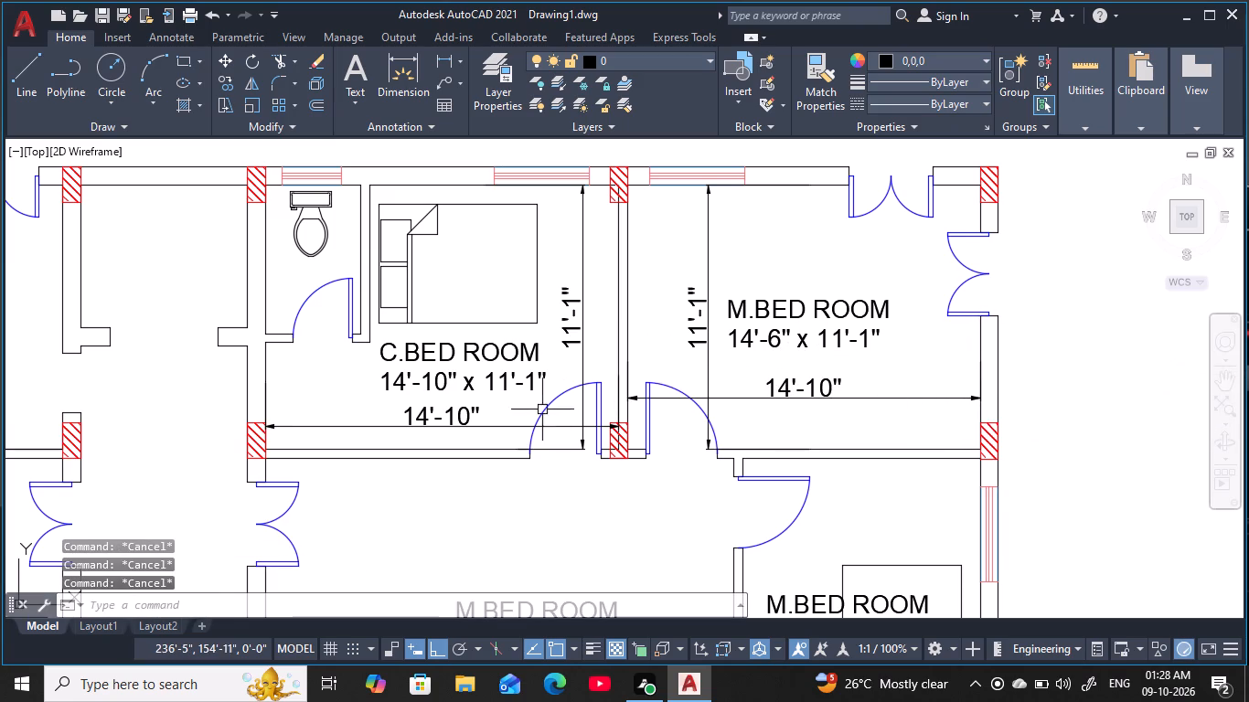
# Erase the size line under the M.BED ROOM label in the room east of C.BED ROOM.
pyautogui.click(858, 356)
pyautogui.click(813, 346)
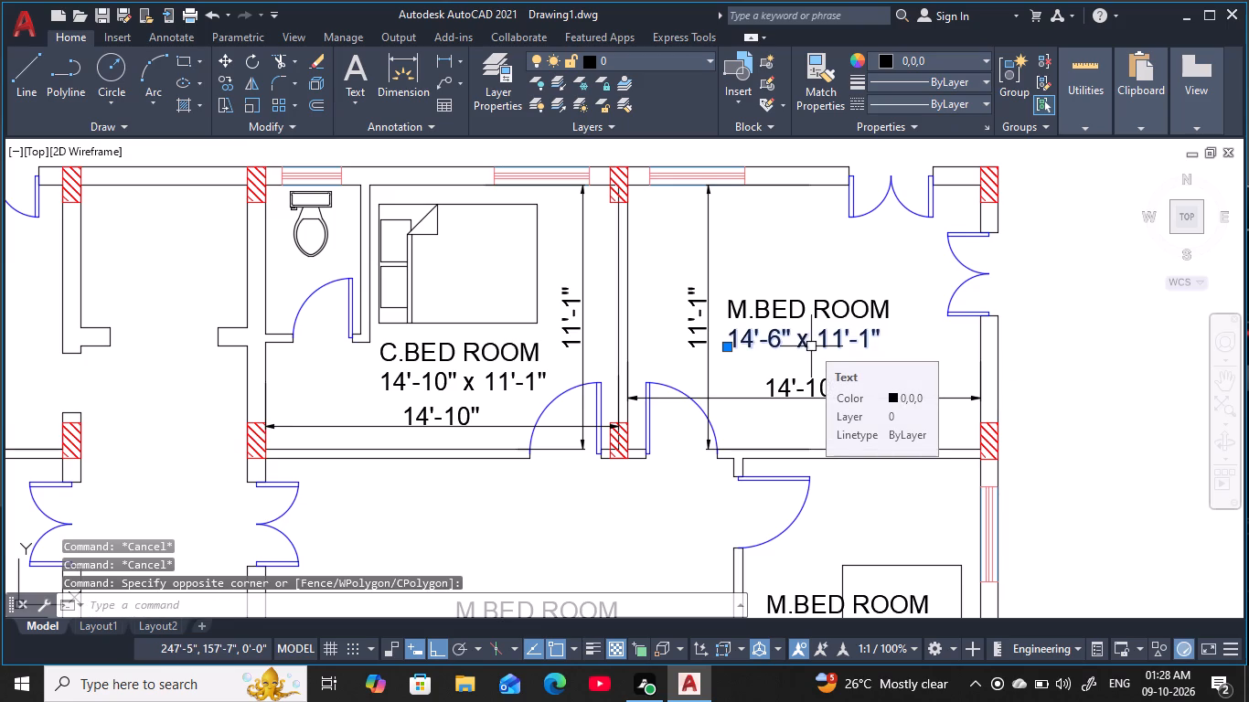
pyautogui.press('e')
pyautogui.press('space')
# Rename the M.BED ROOM label in the room east of C.BED ROOM as DWG ROOM.
pyautogui.doubleClick(842, 316)
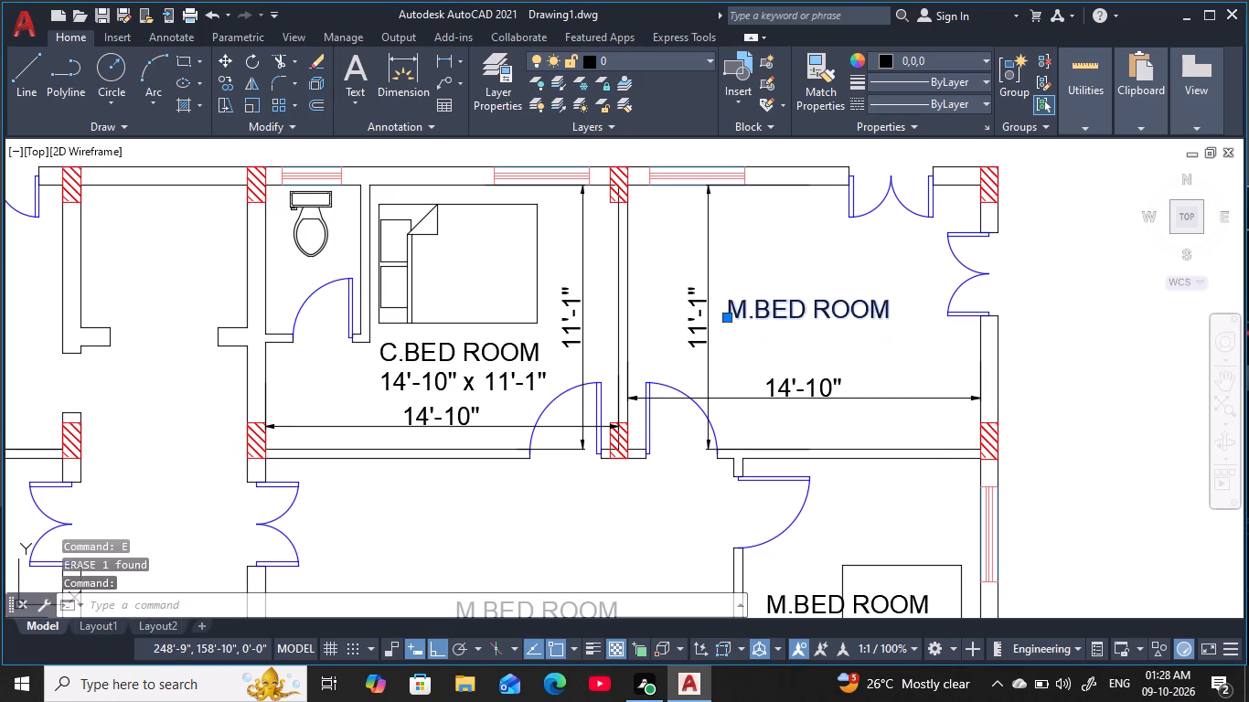
pyautogui.press('BackSpace')
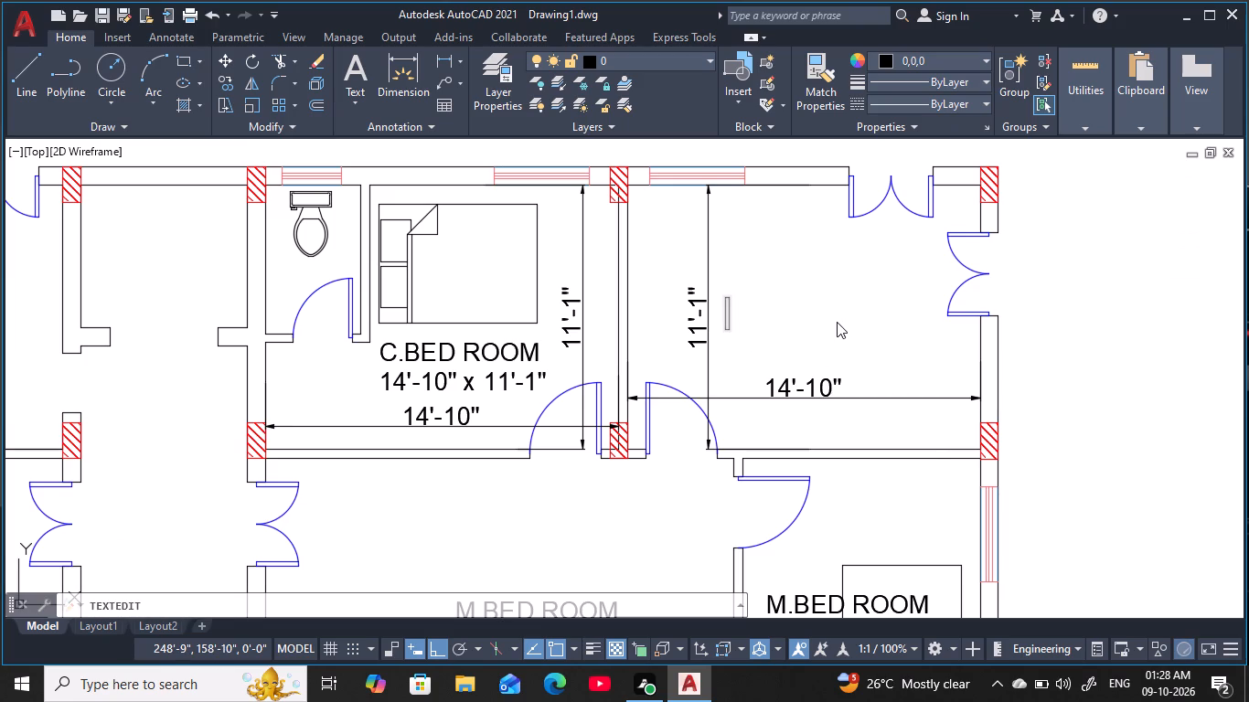
pyautogui.write('DDWG')
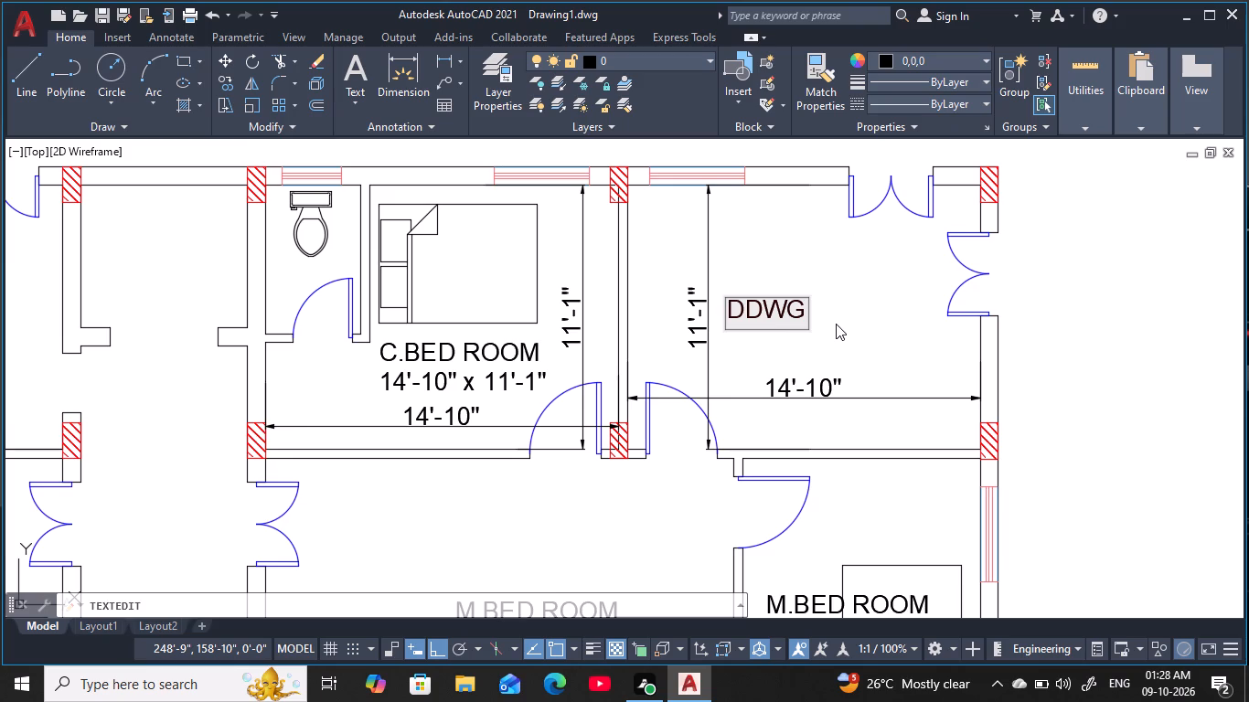
pyautogui.click(747, 314)
pyautogui.press('BackSpace')
pyautogui.click(790, 316)
pyautogui.doubleClick(782, 317)
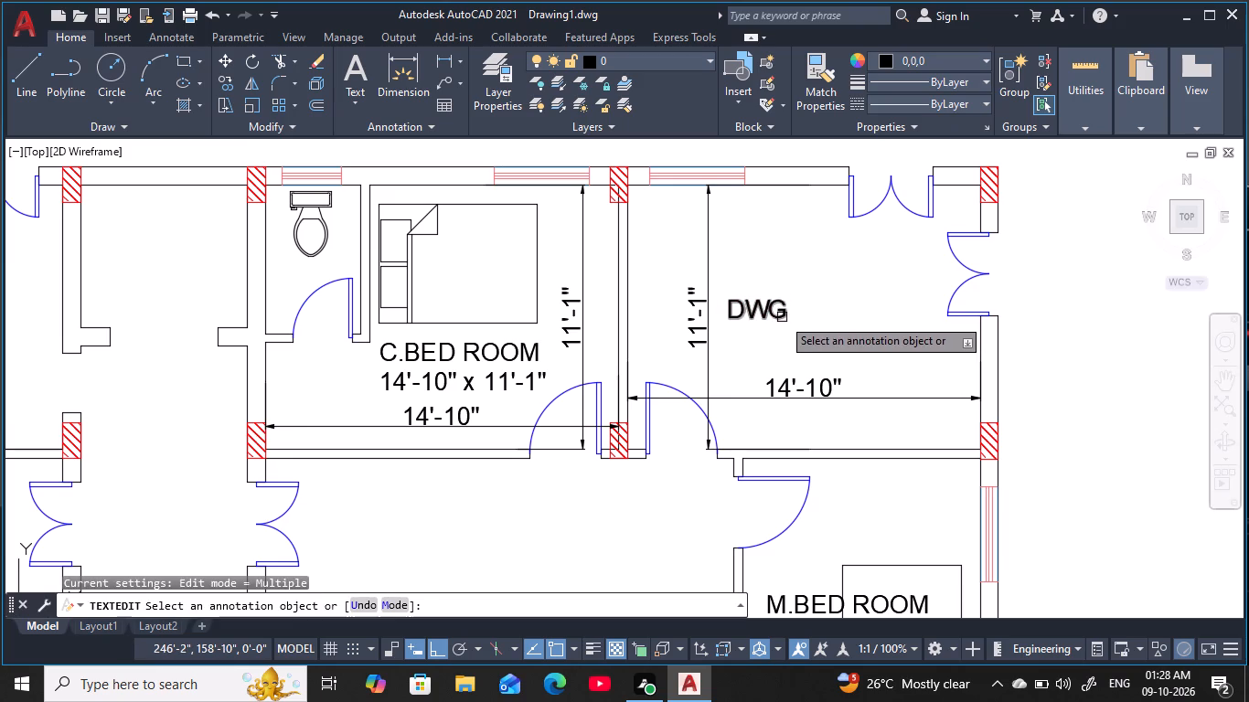
pyautogui.press('space')
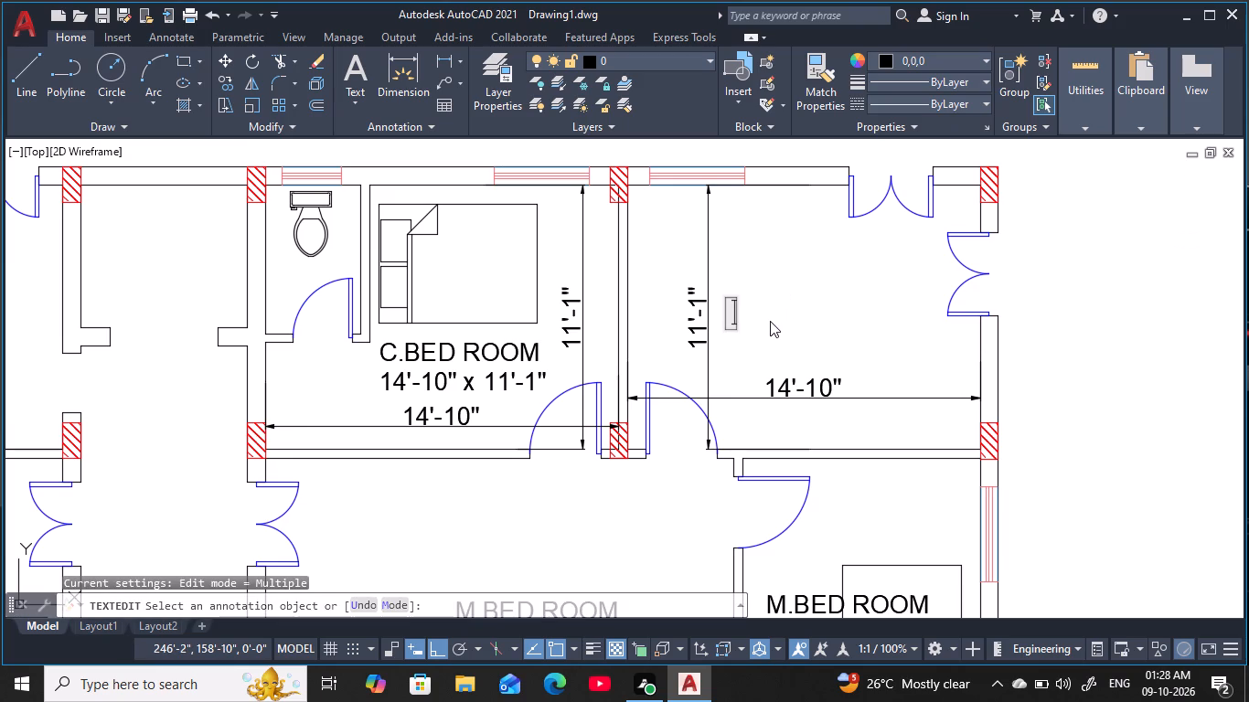
pyautogui.press('space')
pyautogui.press('space')
pyautogui.press('space')
pyautogui.press('space')
pyautogui.press('space')
pyautogui.press('space')
pyautogui.press('BackSpace')
pyautogui.press('BackSpace')
pyautogui.press('BackSpace')
pyautogui.press('BackSpace')
pyautogui.press('BackSpace')
pyautogui.press('BackSpace')
pyautogui.press('BackSpace')
pyautogui.press('BackSpace')
pyautogui.press('BackSpace')
pyautogui.press('BackSpace')
pyautogui.press('BackSpace')
pyautogui.press('BackSpace')
pyautogui.press('BackSpace')
pyautogui.press('BackSpace')
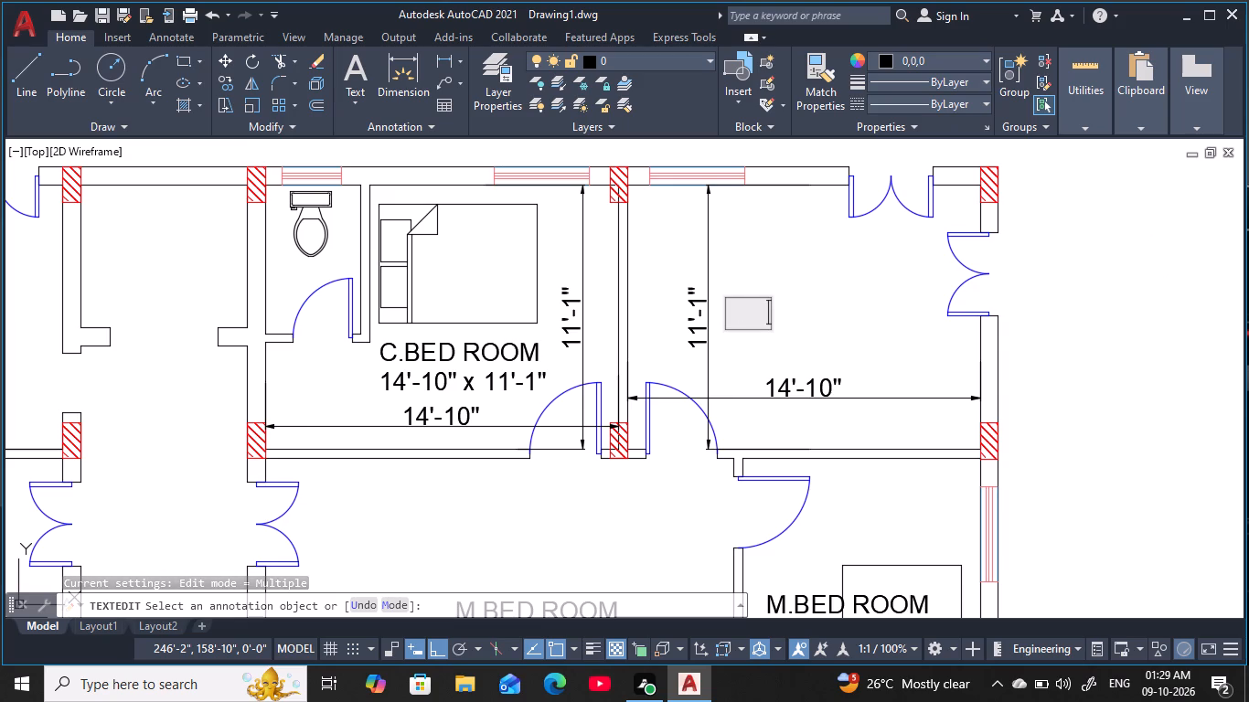
pyautogui.write('DDW')
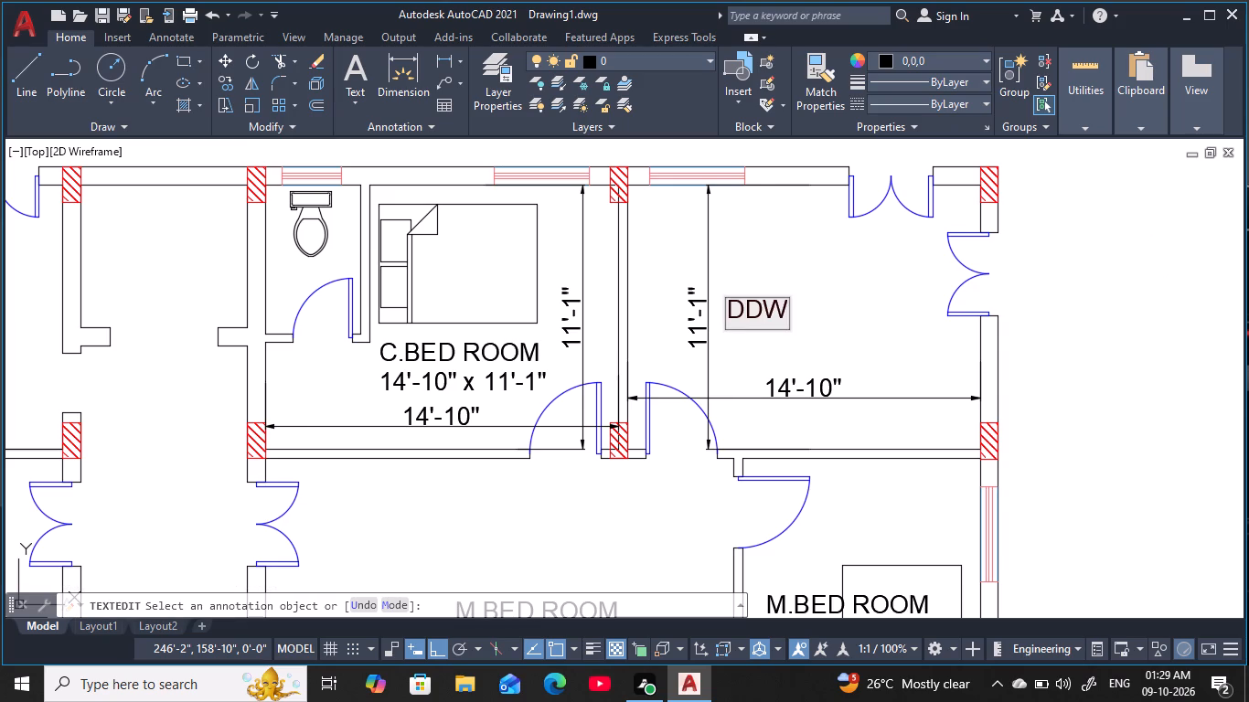
pyautogui.press('g')
pyautogui.press('space')
pyautogui.click(736, 316)
pyautogui.press('BackSpace')
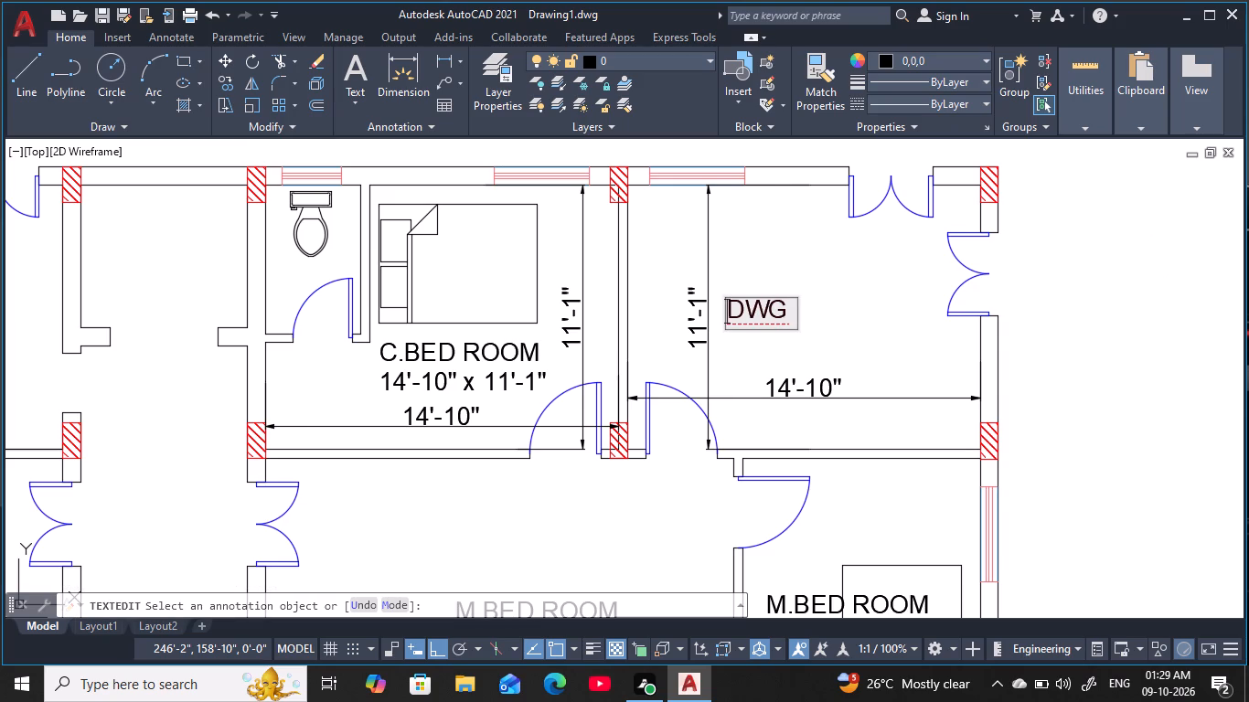
pyautogui.press('Left')
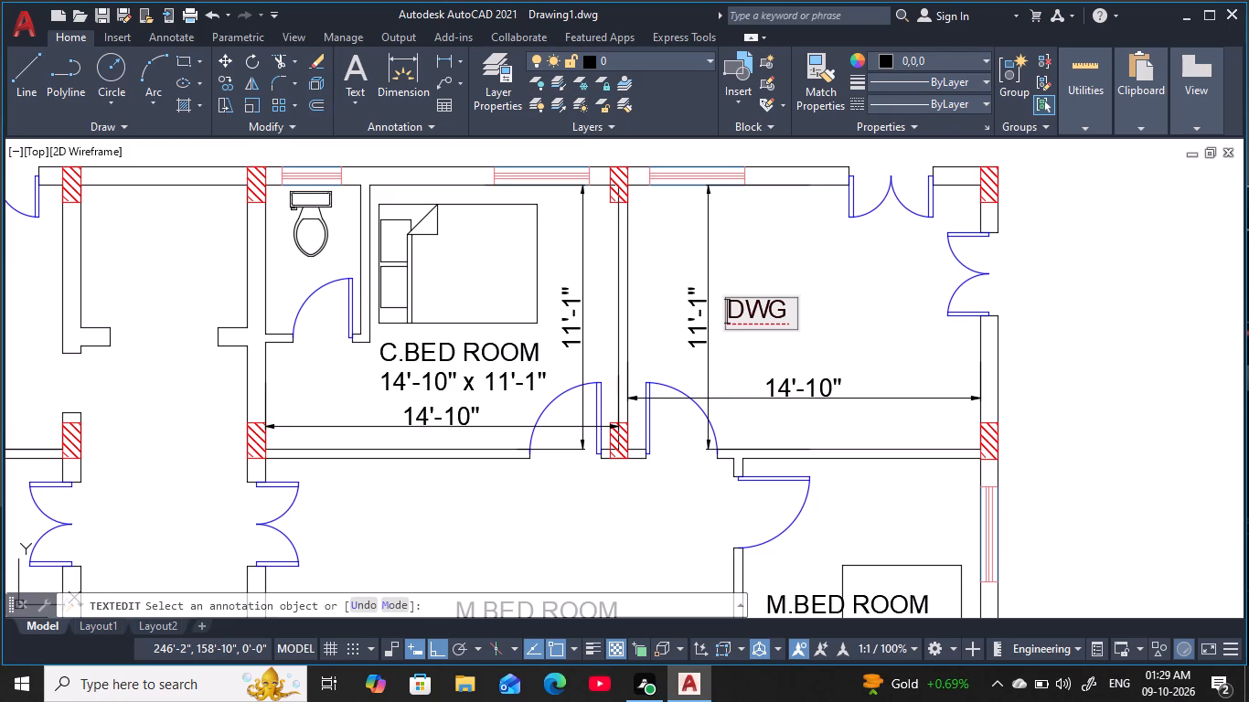
pyautogui.press('Right')
pyautogui.press('Right')
pyautogui.press('Right')
pyautogui.press('space')
pyautogui.write('ROOJM')
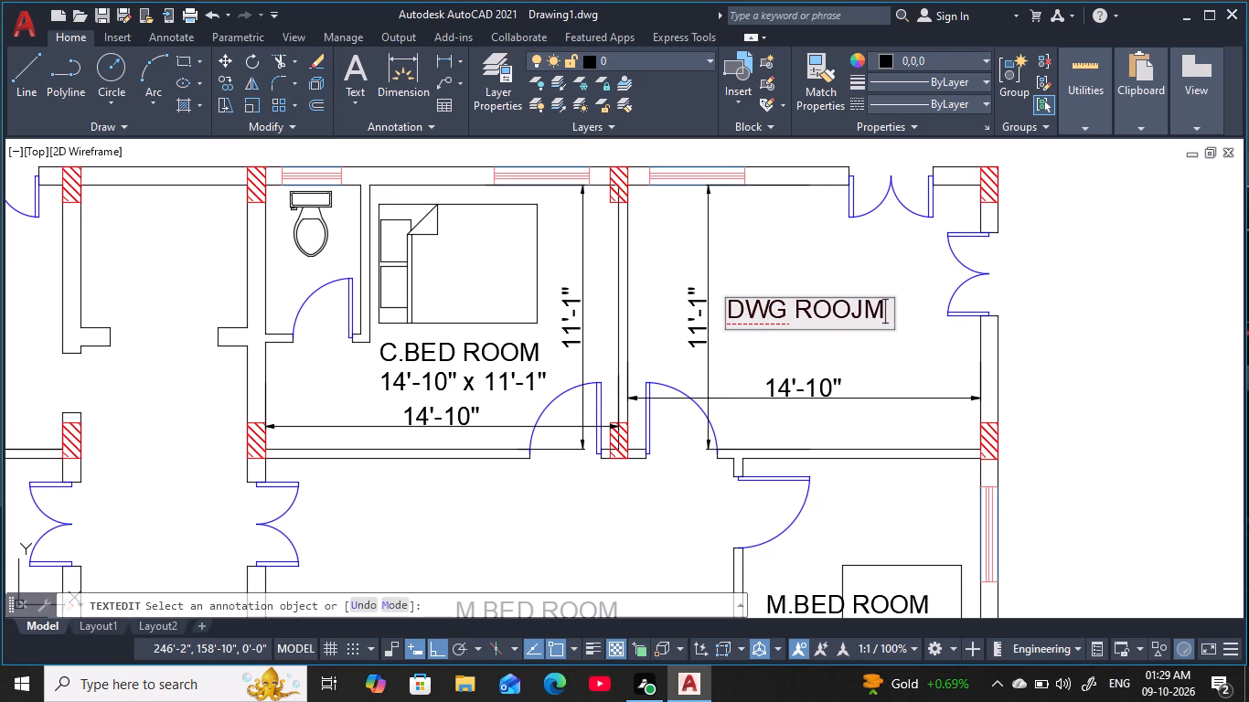
pyautogui.press('BackSpace')
pyautogui.press('BackSpace')
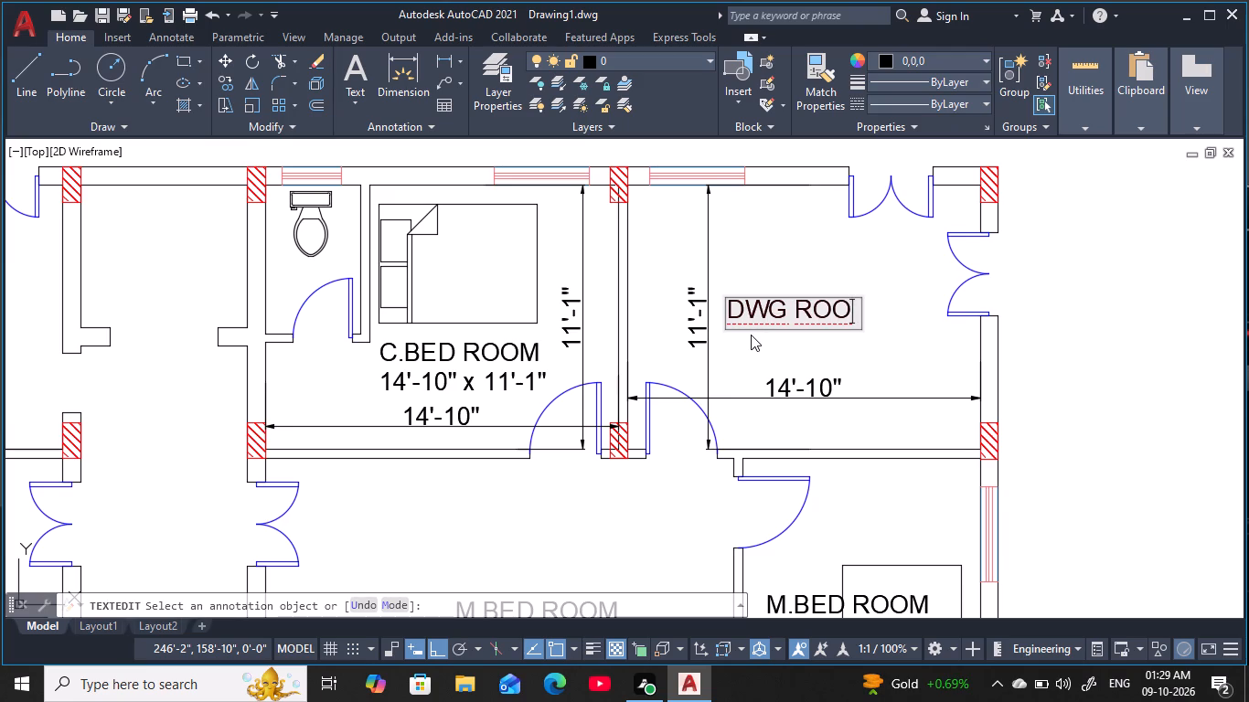
pyautogui.press('m')
pyautogui.press('Return')
pyautogui.press('Escape')
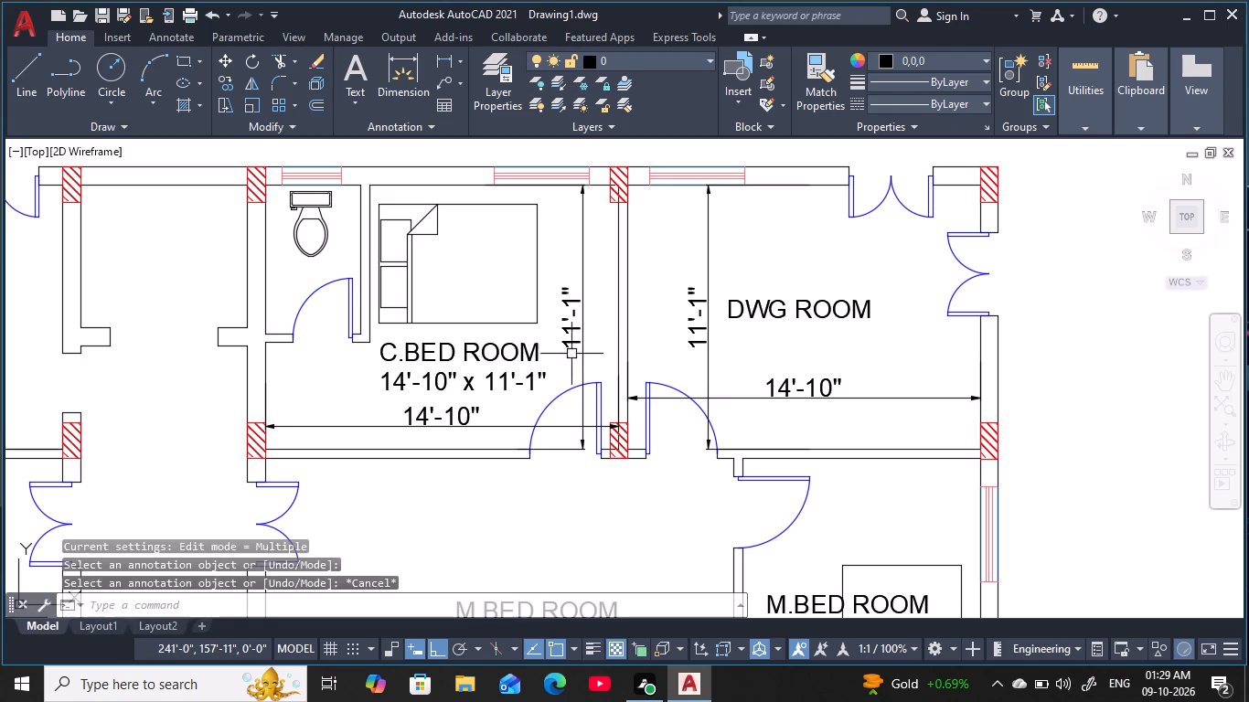
pyautogui.press('Escape')
pyautogui.press('Escape')
pyautogui.press('Escape')
pyautogui.press('Escape')
# Copy the 14'-10" x 11'-1" size line from C.BED ROOM to just below the DWG ROOM label, with Ortho off.
pyautogui.click(507, 386)
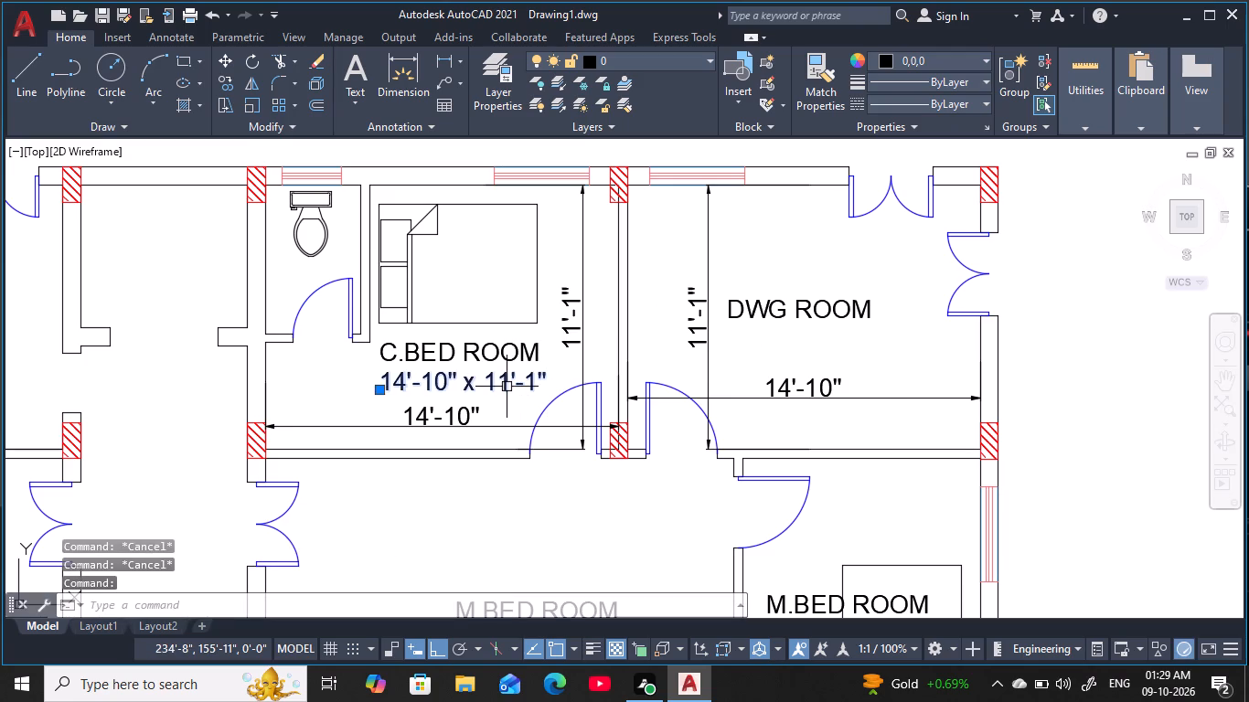
pyautogui.write('CO')
pyautogui.press('space')
pyautogui.click(507, 387)
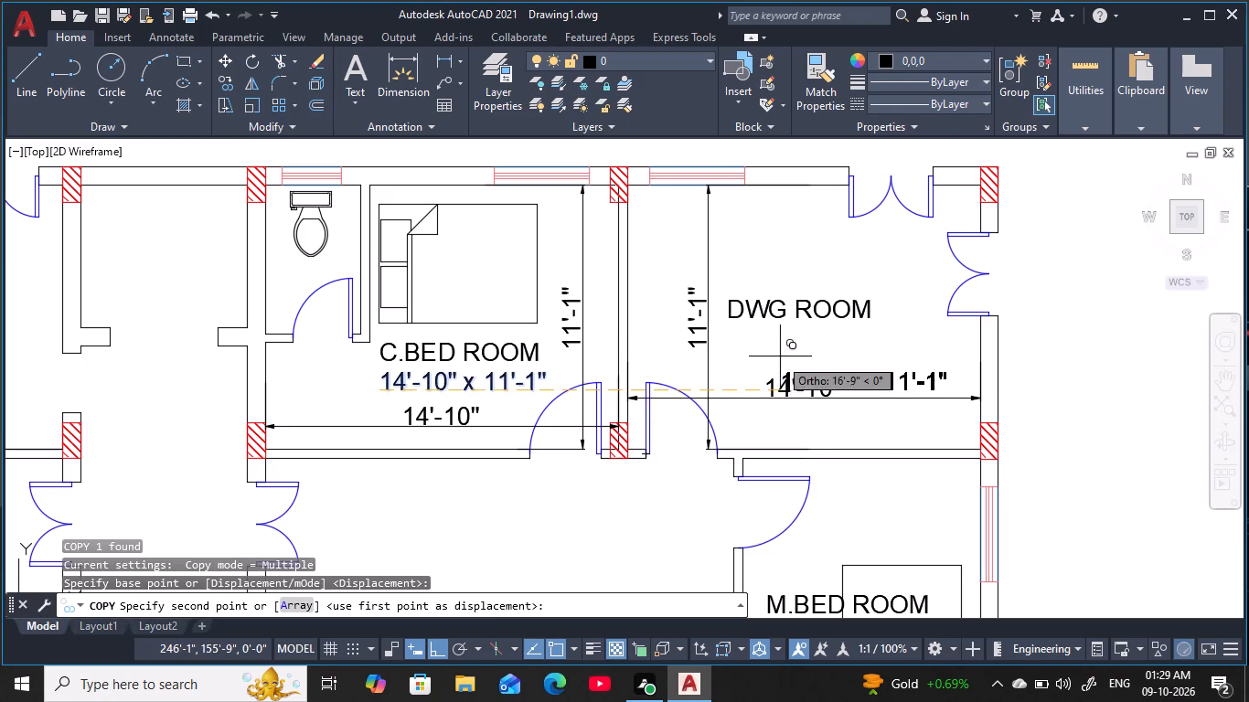
pyautogui.press('F8')
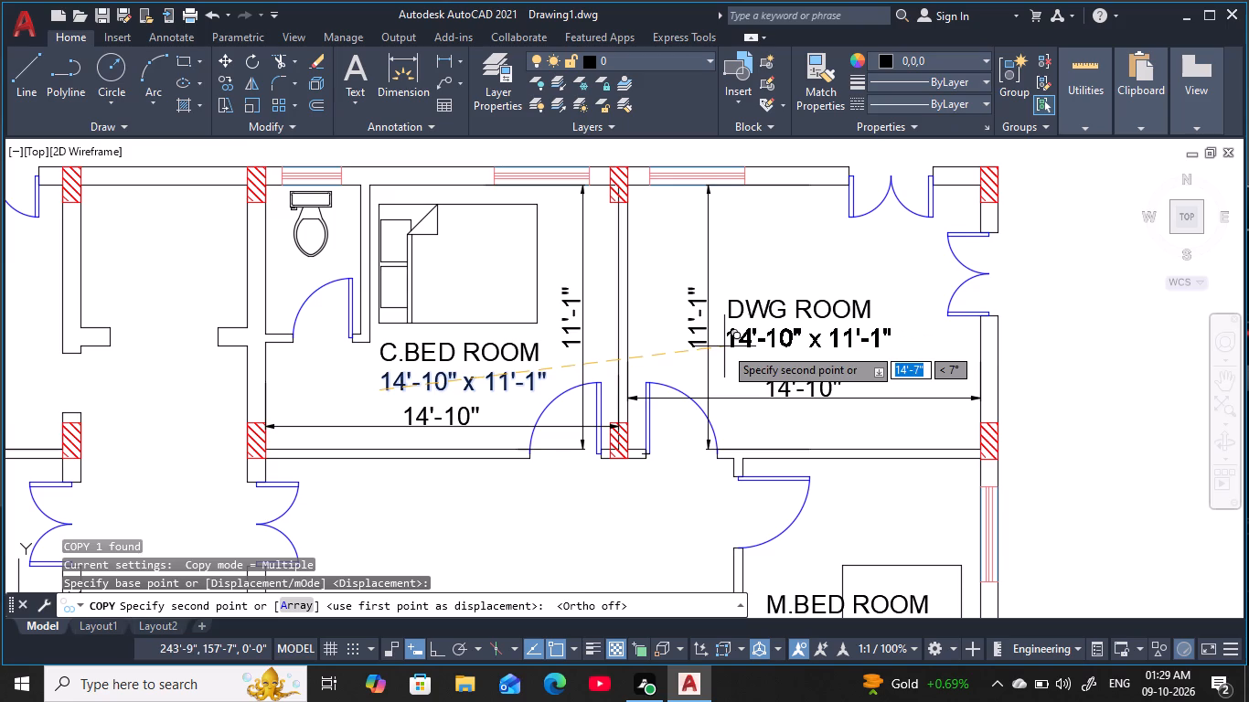
pyautogui.click(724, 346)
pyautogui.press('Escape')
pyautogui.press('Escape')
pyautogui.press('Escape')
pyautogui.press('Escape')
pyautogui.press('Escape')
# Erase the temporary vertical and horizontal dimensions in DWG ROOM.
pyautogui.click(710, 342)
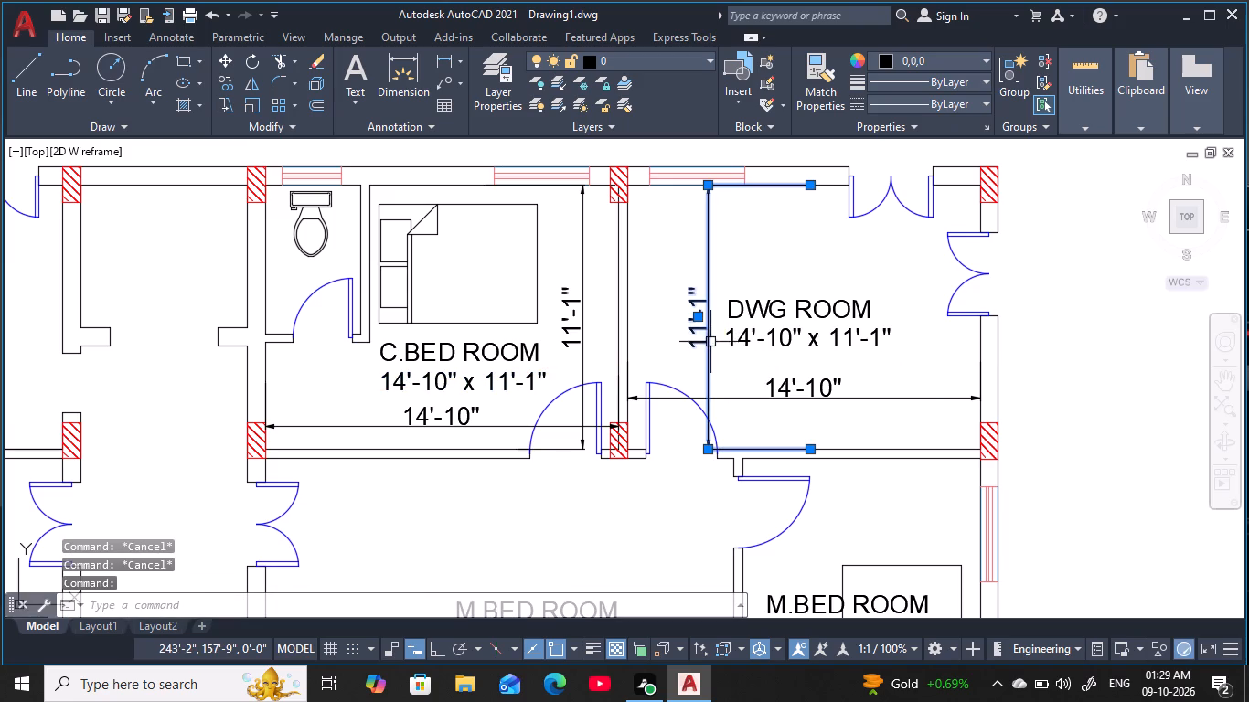
pyautogui.write('E')
pyautogui.press('space')
pyautogui.click(802, 390)
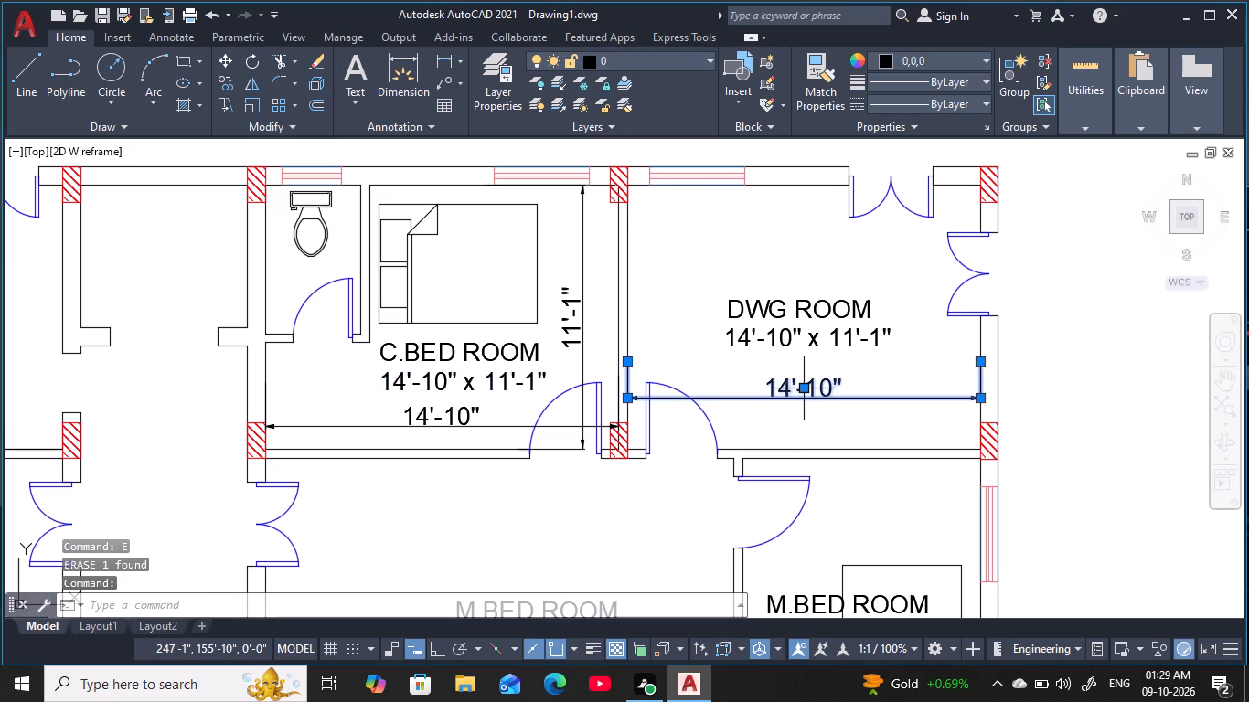
pyautogui.press('e')
pyautogui.press('space')
# Erase the temporary horizontal and vertical dimensions in C.BED ROOM.
pyautogui.moveTo(791, 381); pyautogui.dragTo(808, 318, button='middle')
pyautogui.scroll(-1, 809, 316)
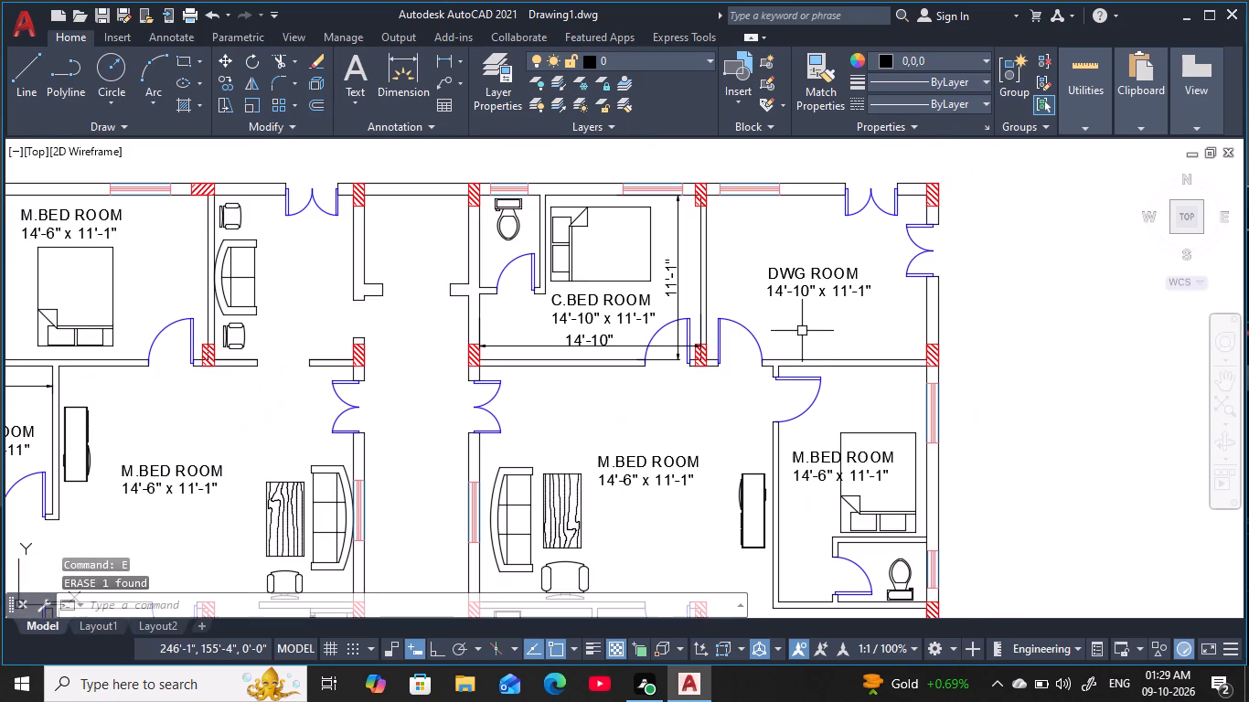
pyautogui.scroll(3, 612, 357)
pyautogui.click(586, 294)
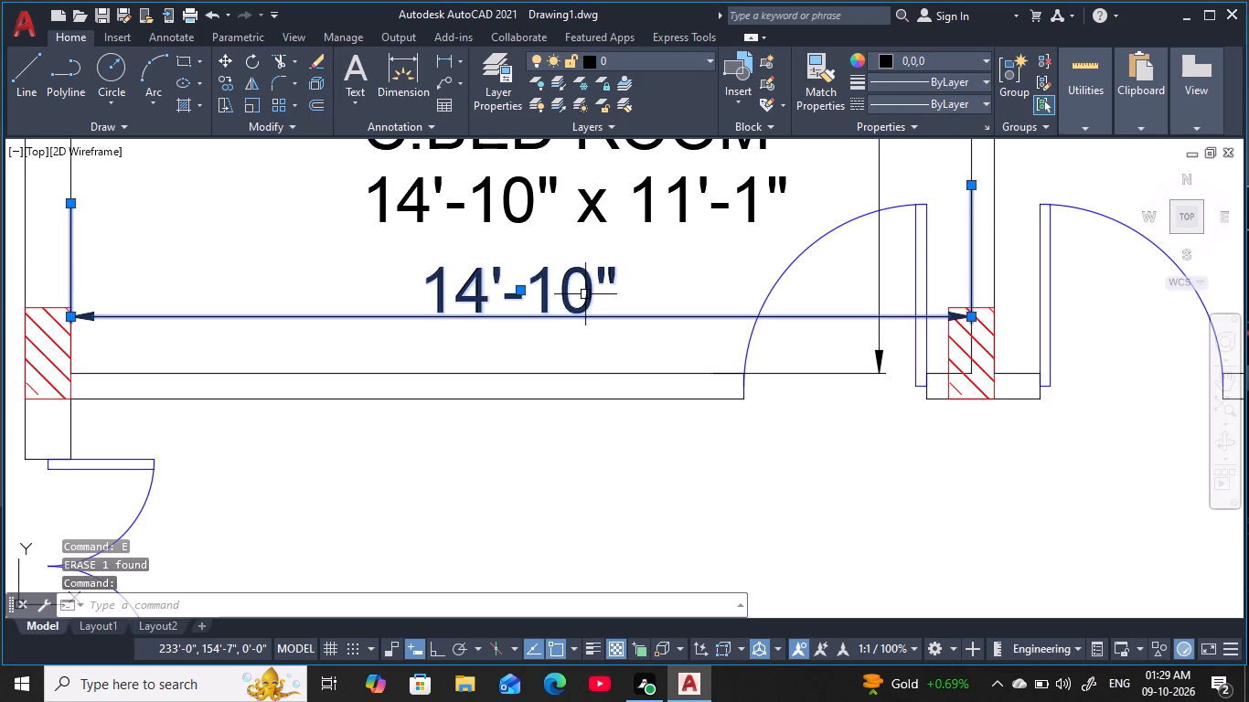
pyautogui.write('E')
pyautogui.press('space')
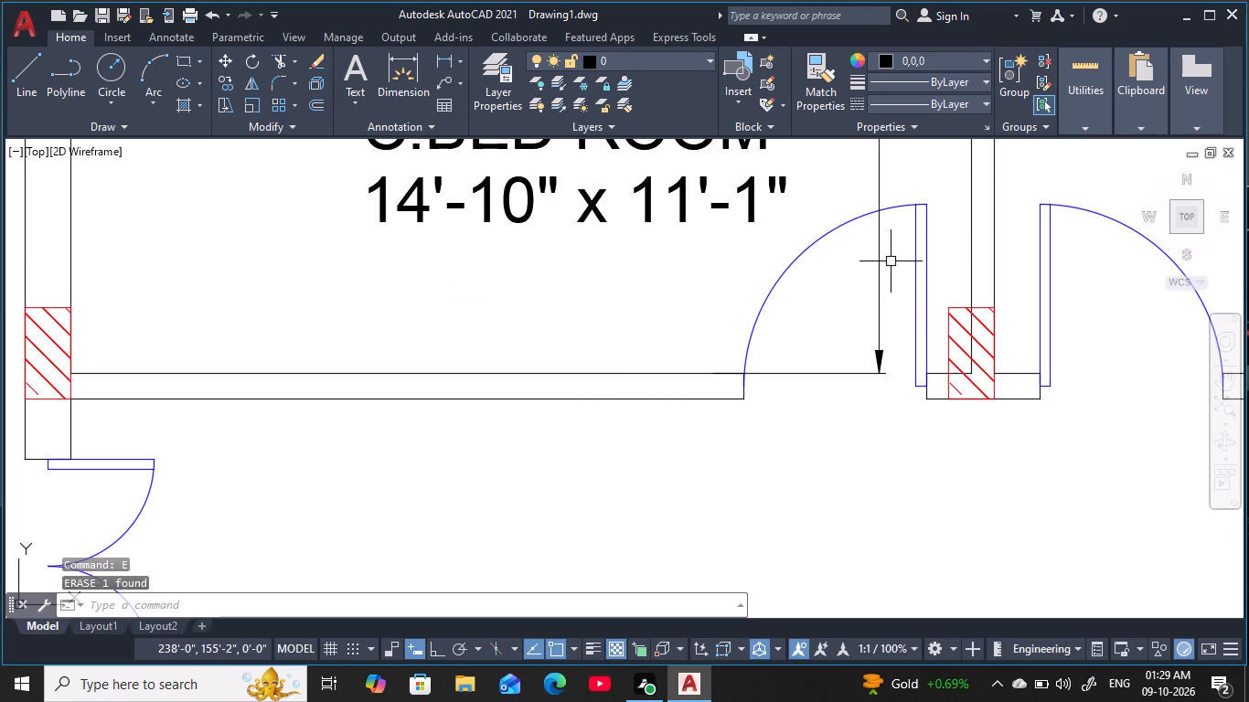
pyautogui.click(878, 277)
pyautogui.press('e')
pyautogui.press('space')
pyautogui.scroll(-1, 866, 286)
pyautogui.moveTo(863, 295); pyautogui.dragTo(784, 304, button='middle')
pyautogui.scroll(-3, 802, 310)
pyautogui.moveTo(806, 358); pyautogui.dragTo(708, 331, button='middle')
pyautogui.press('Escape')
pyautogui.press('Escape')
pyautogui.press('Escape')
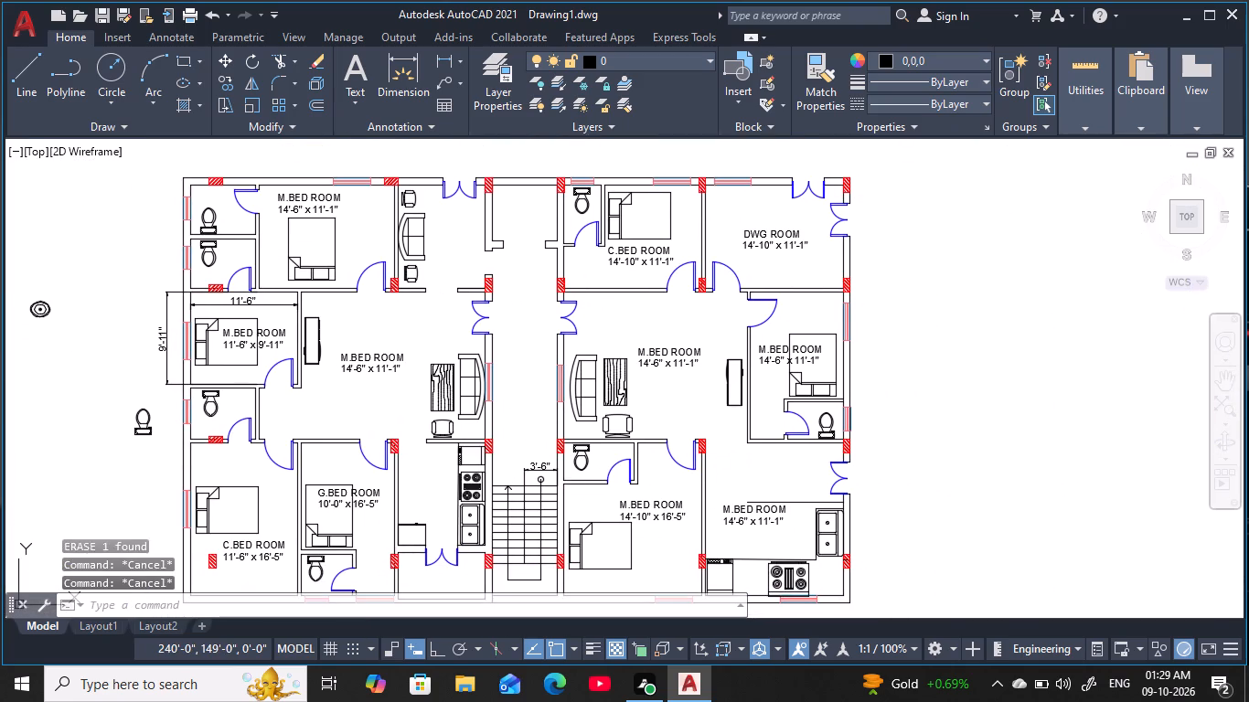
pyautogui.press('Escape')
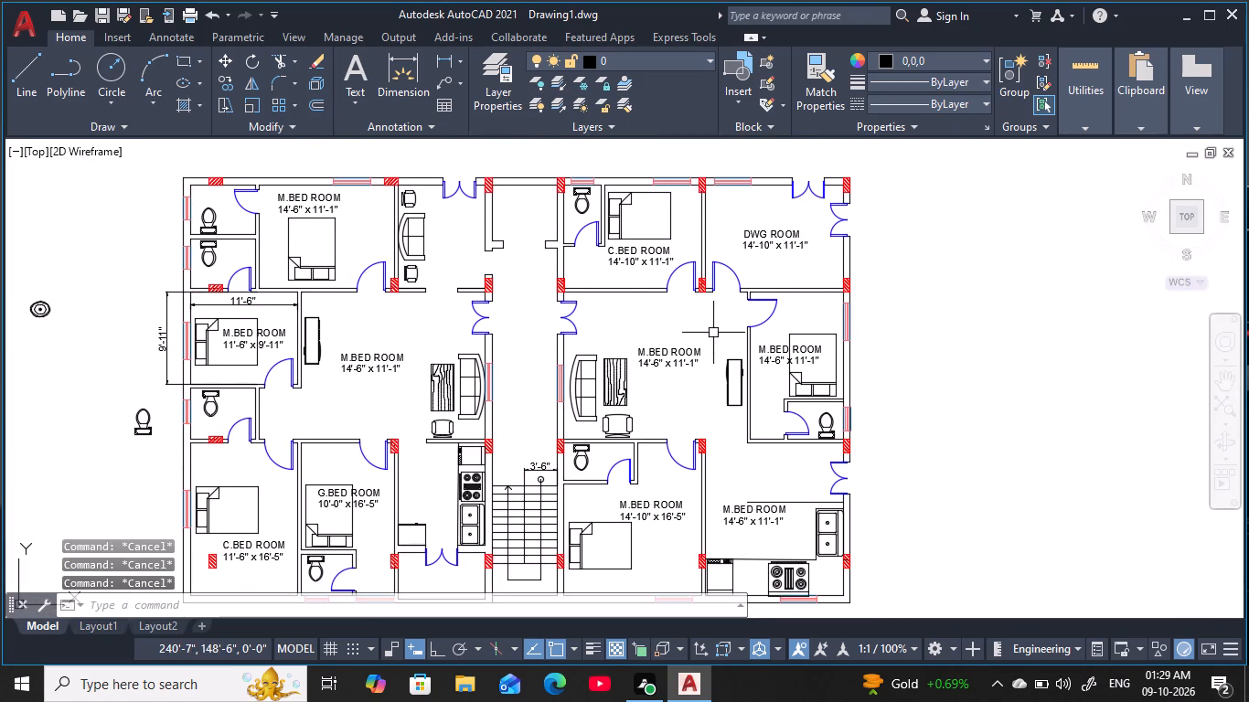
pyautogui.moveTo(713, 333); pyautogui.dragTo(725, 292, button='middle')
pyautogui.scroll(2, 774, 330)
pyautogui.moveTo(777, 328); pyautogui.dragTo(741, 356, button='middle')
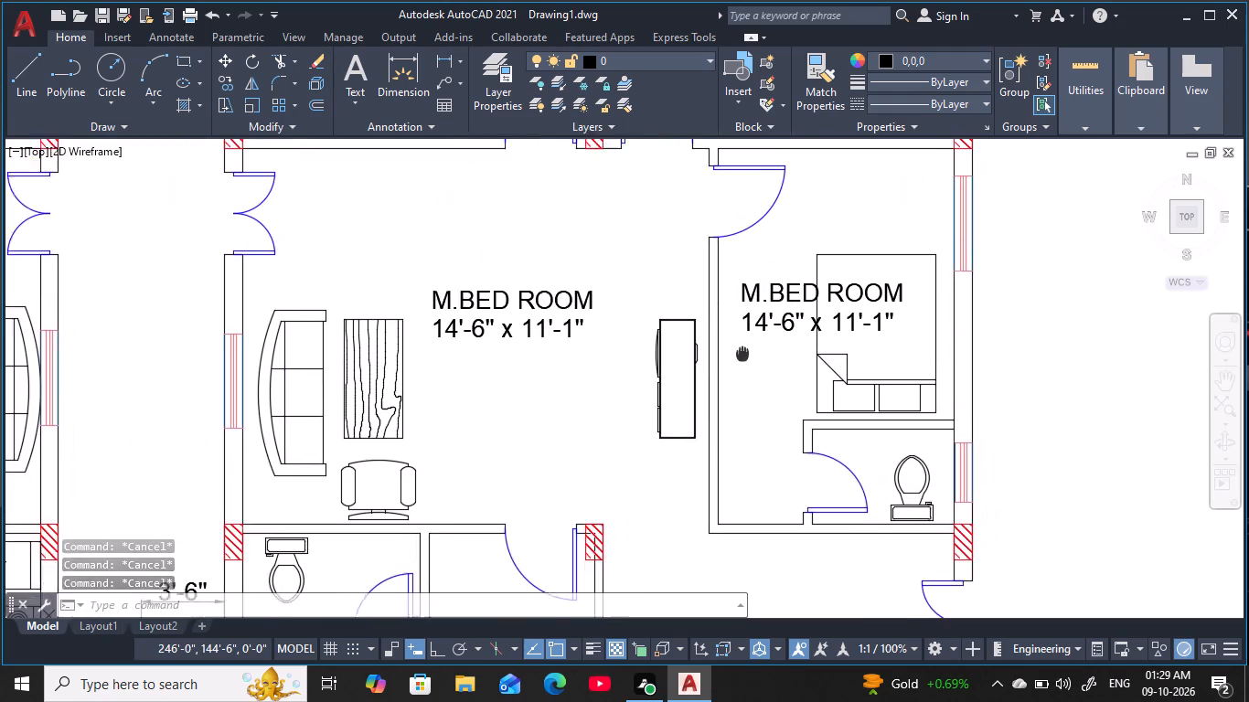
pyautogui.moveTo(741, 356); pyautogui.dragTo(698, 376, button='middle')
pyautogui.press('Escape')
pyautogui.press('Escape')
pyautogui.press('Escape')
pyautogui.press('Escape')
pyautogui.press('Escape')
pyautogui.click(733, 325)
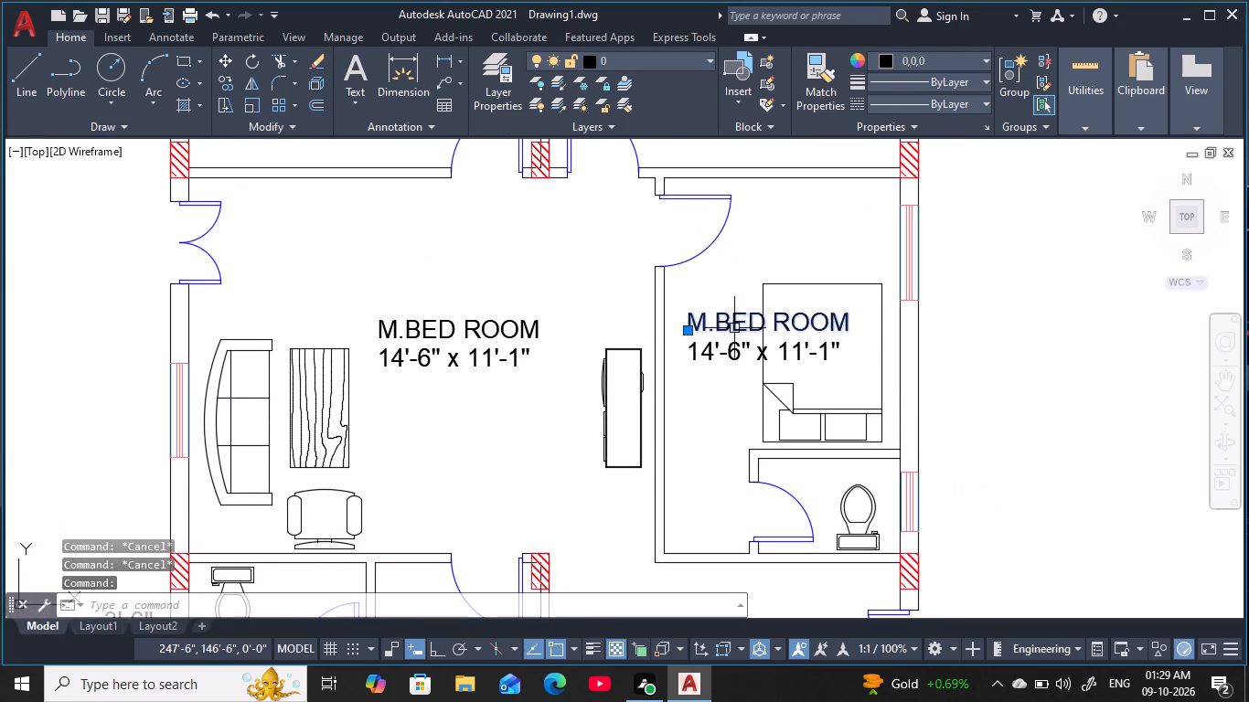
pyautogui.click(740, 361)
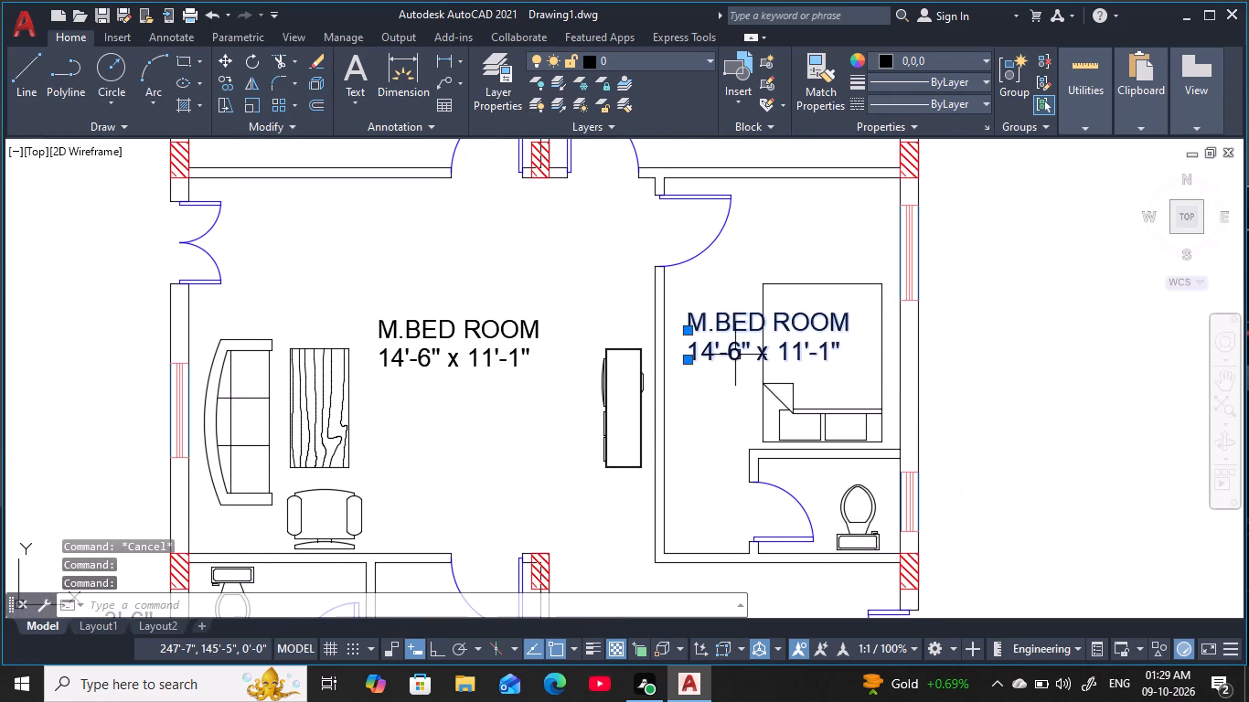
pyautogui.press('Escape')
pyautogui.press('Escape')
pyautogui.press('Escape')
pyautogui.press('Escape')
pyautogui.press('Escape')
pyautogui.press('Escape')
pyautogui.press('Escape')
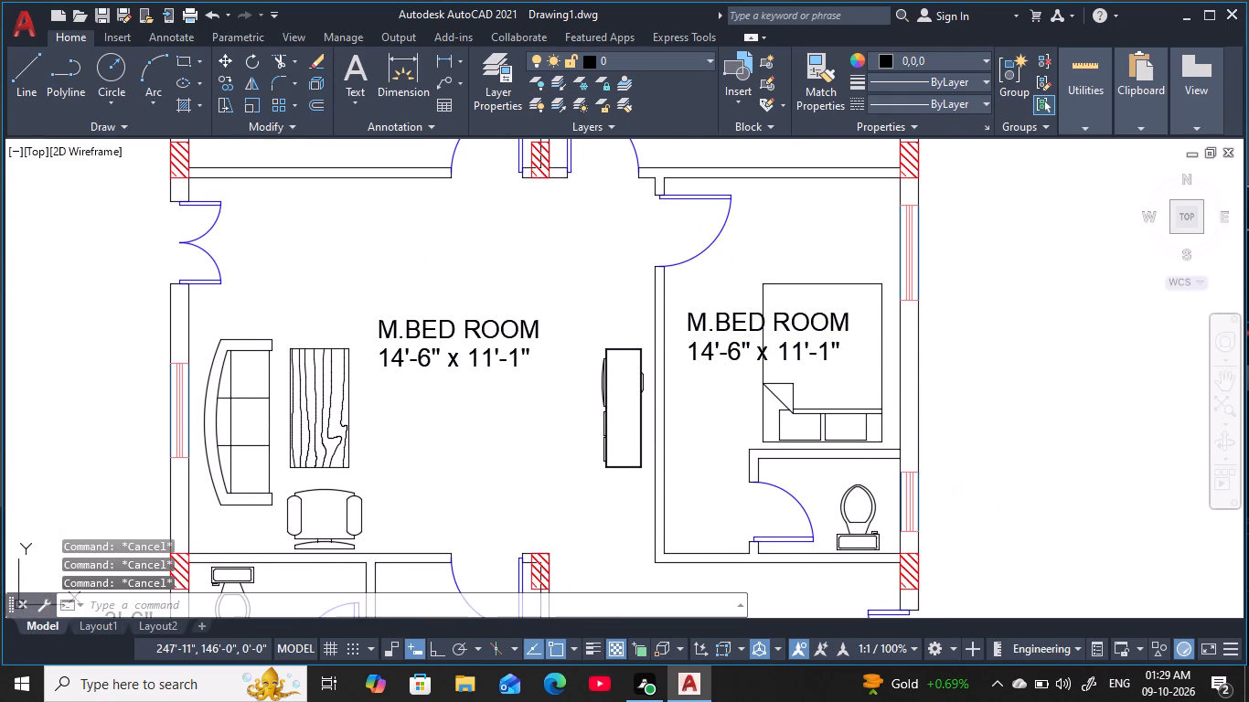
# Add a horizontal linear dimension between the inner west and east wall faces of the bedroom south of DWG ROOM.
pyautogui.press('d')
pyautogui.press('l')
pyautogui.write('I')
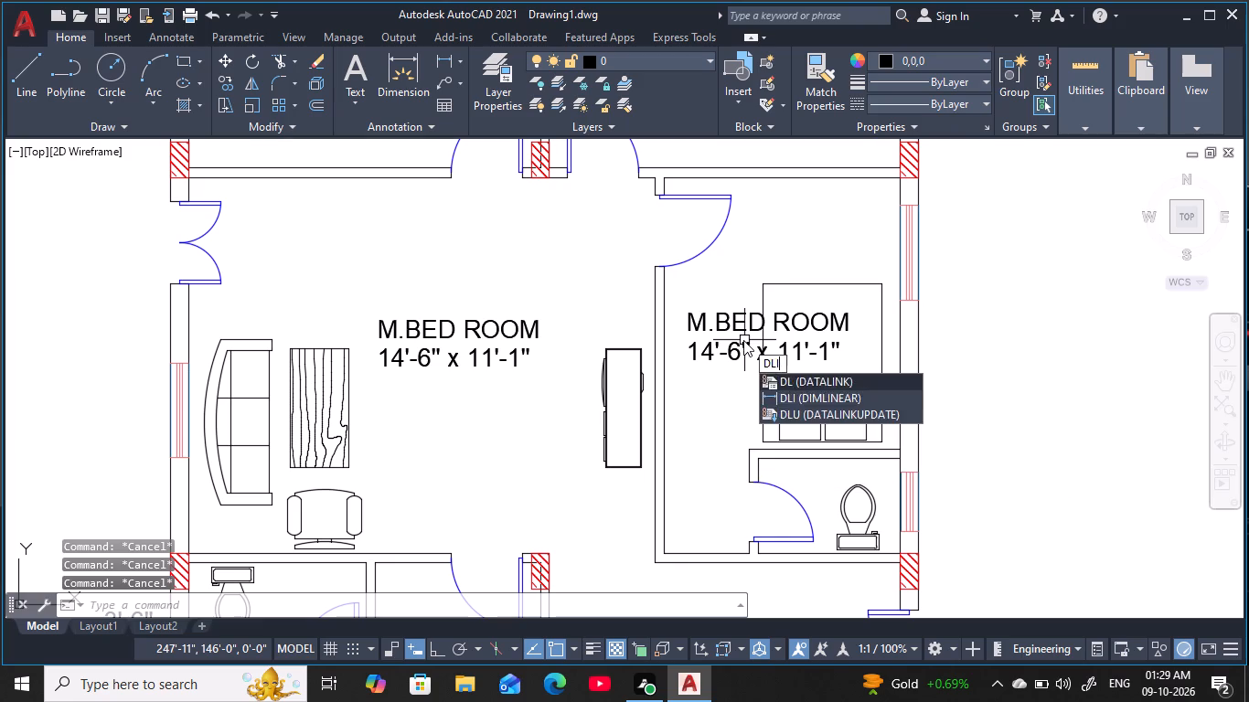
pyautogui.press('space')
pyautogui.click(669, 280)
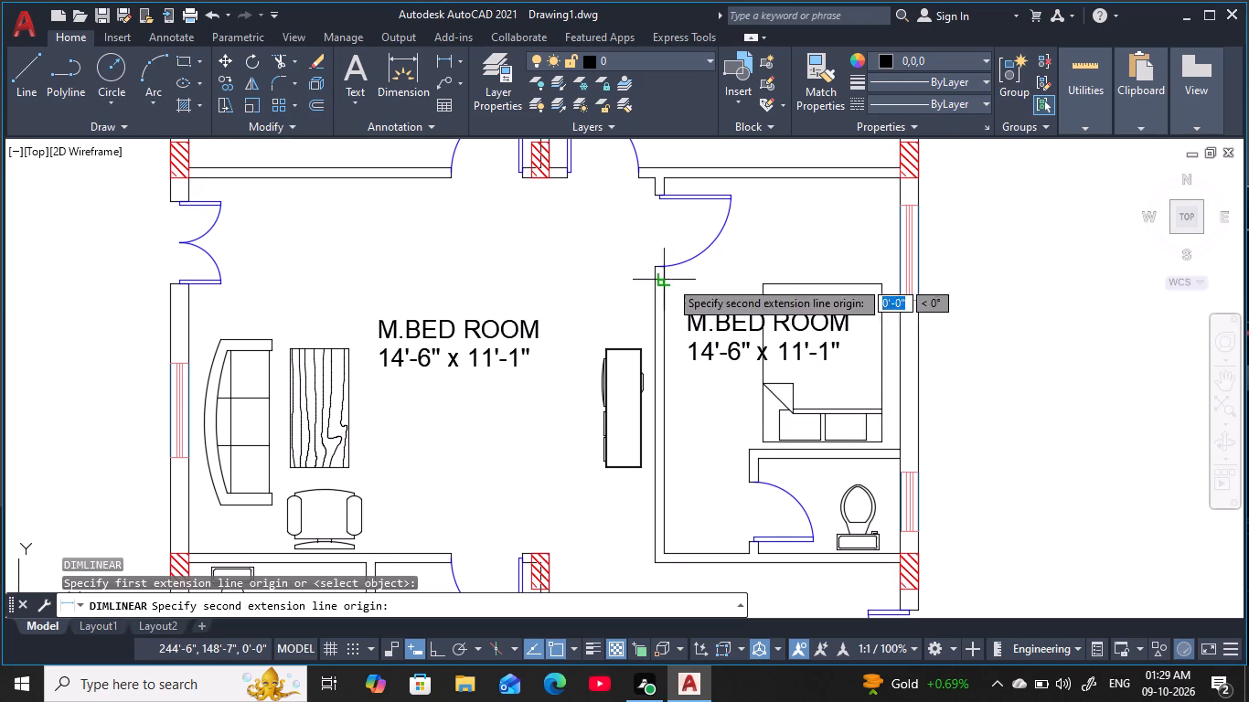
pyautogui.click(898, 275)
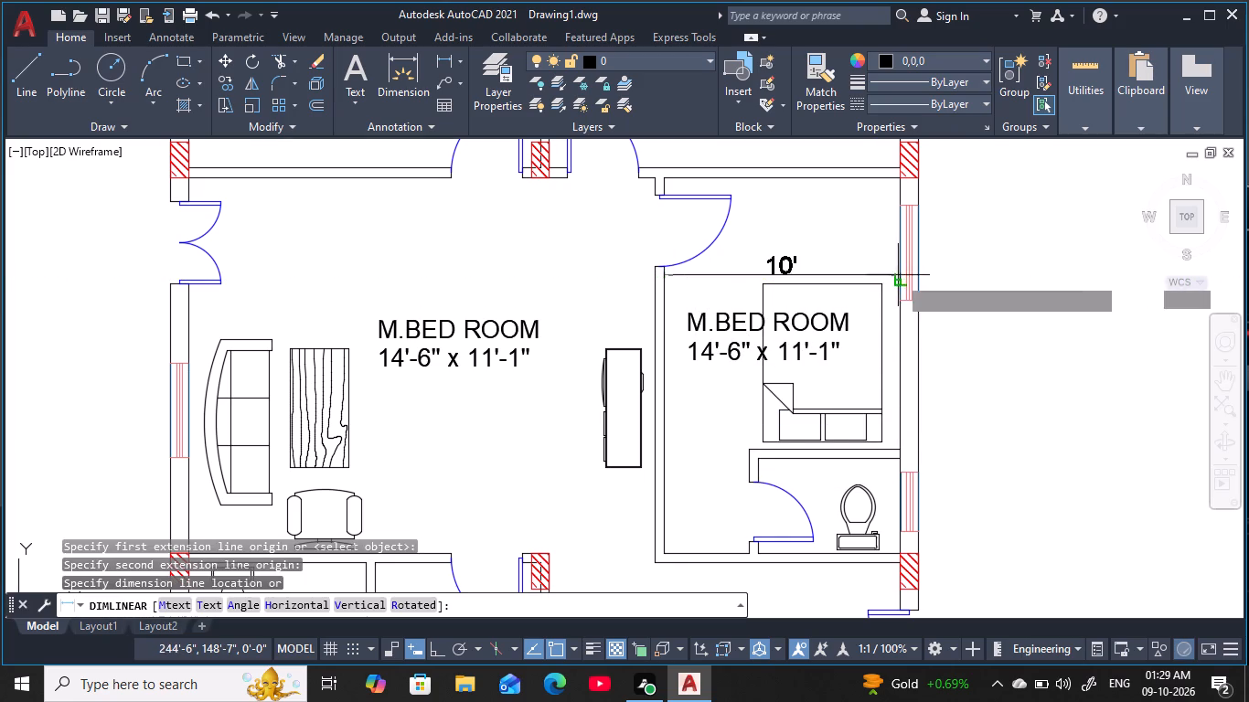
pyautogui.click(886, 266)
pyautogui.press('Escape')
pyautogui.press('Escape')
pyautogui.press('Escape')
pyautogui.press('Escape')
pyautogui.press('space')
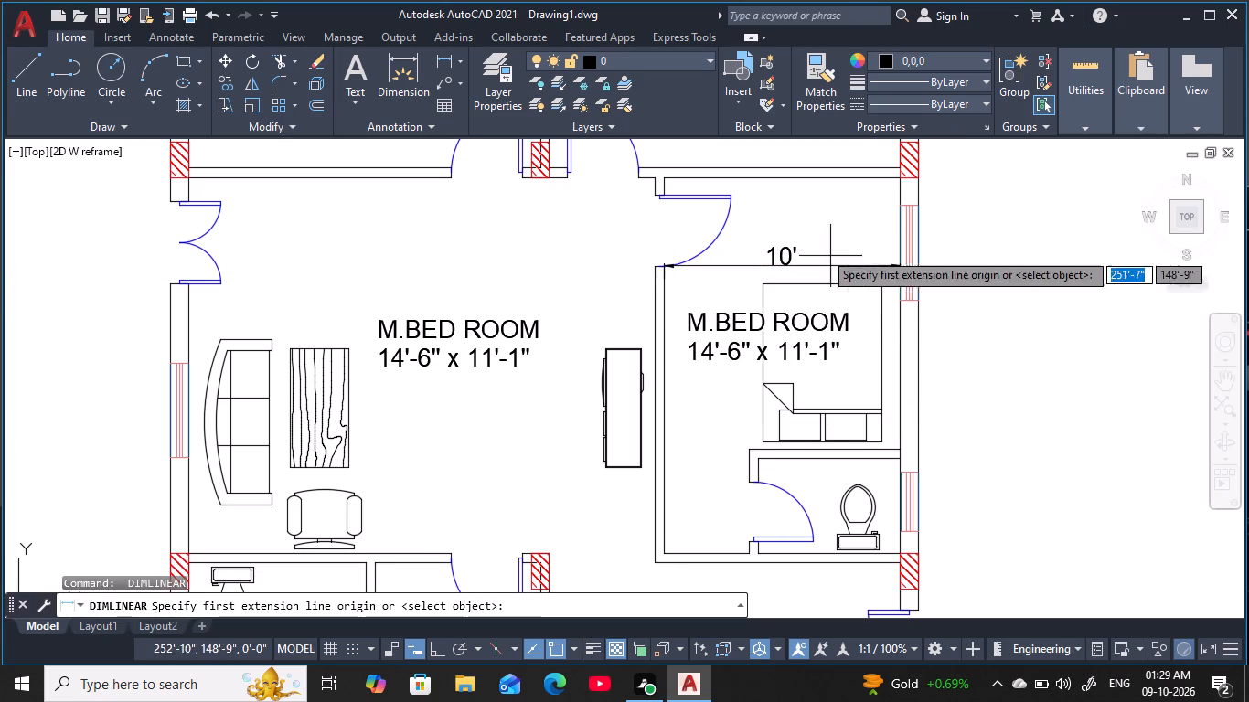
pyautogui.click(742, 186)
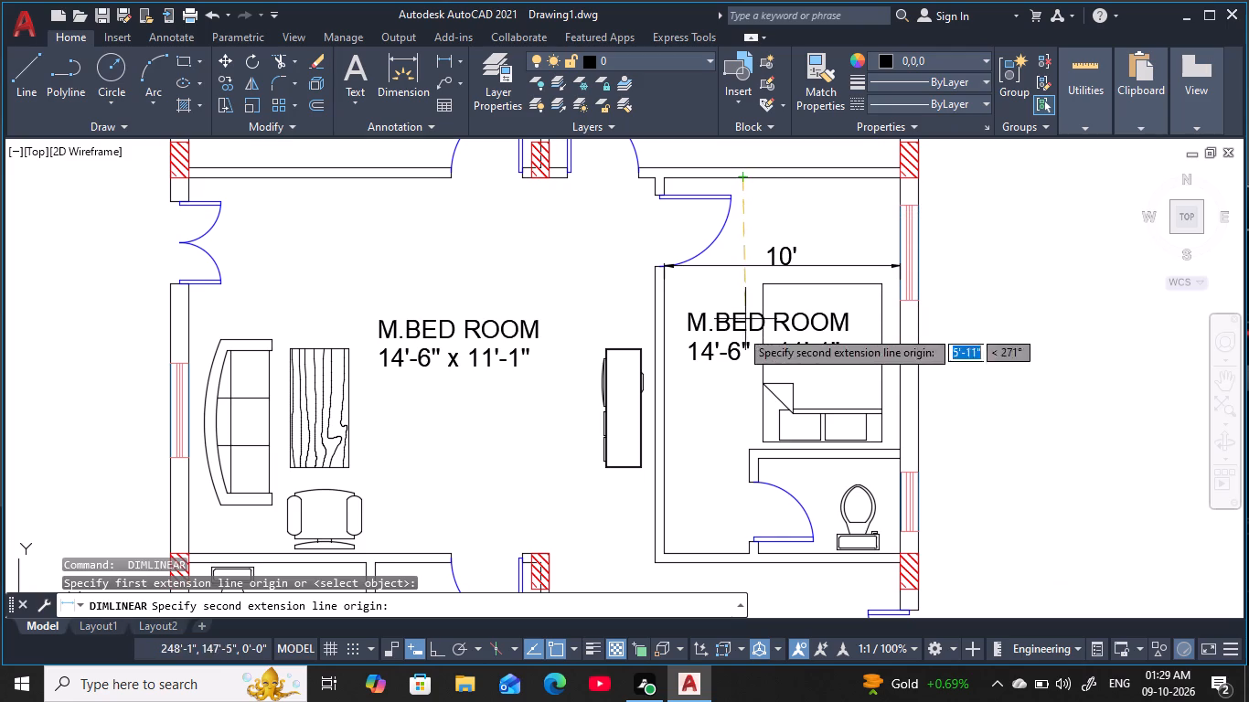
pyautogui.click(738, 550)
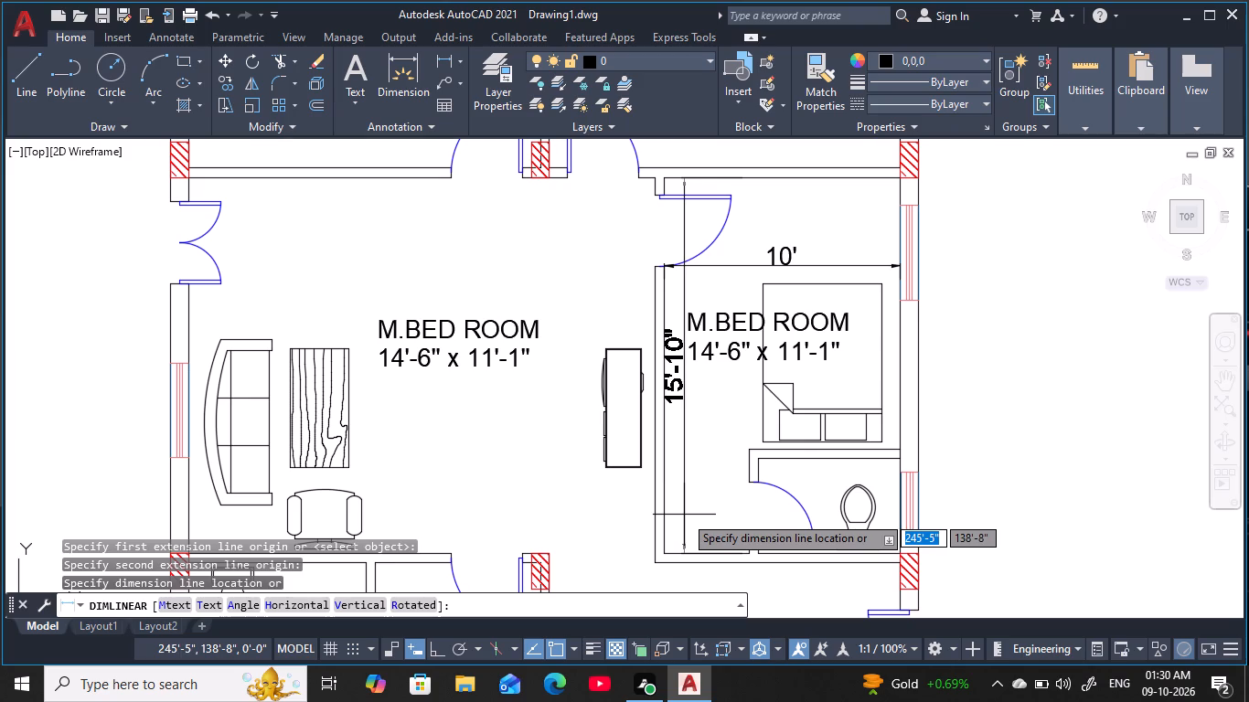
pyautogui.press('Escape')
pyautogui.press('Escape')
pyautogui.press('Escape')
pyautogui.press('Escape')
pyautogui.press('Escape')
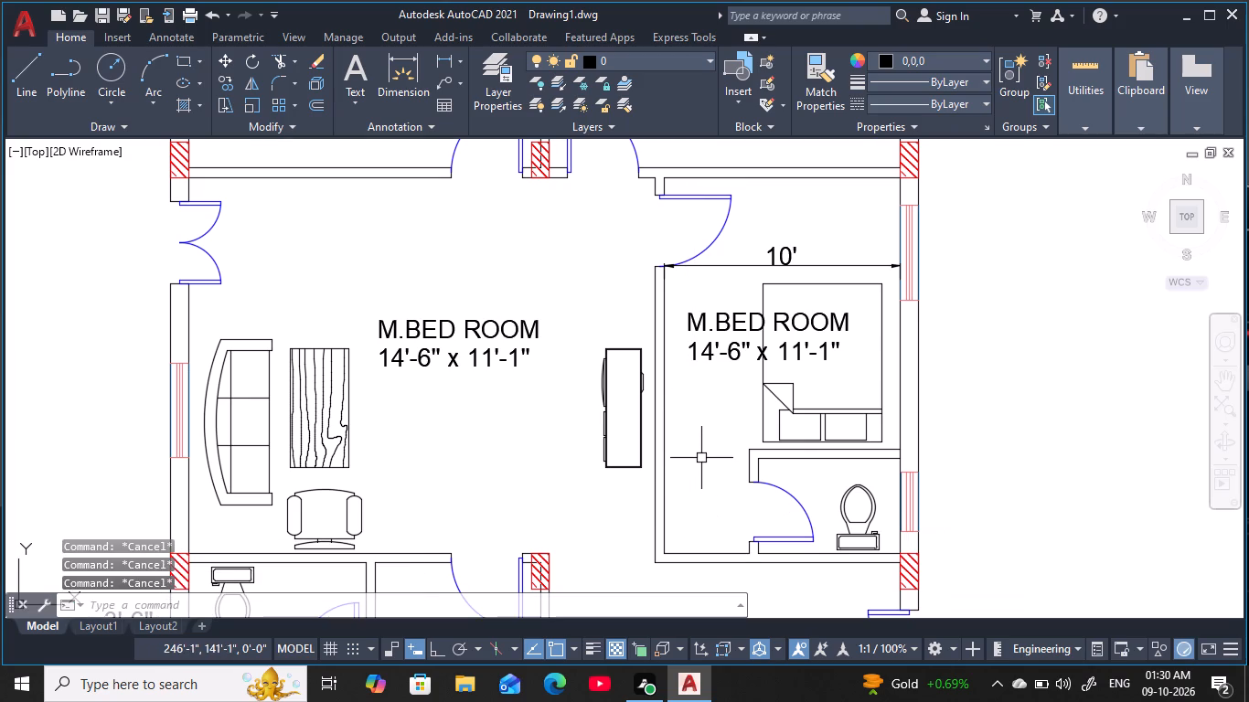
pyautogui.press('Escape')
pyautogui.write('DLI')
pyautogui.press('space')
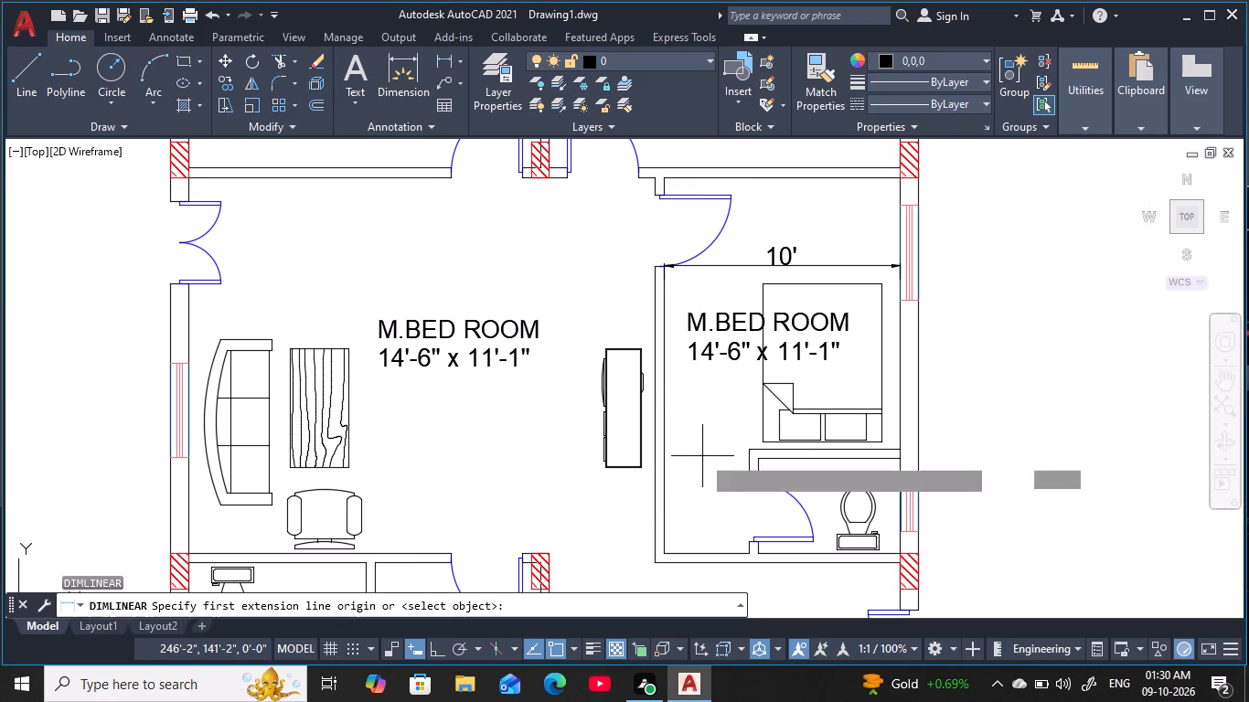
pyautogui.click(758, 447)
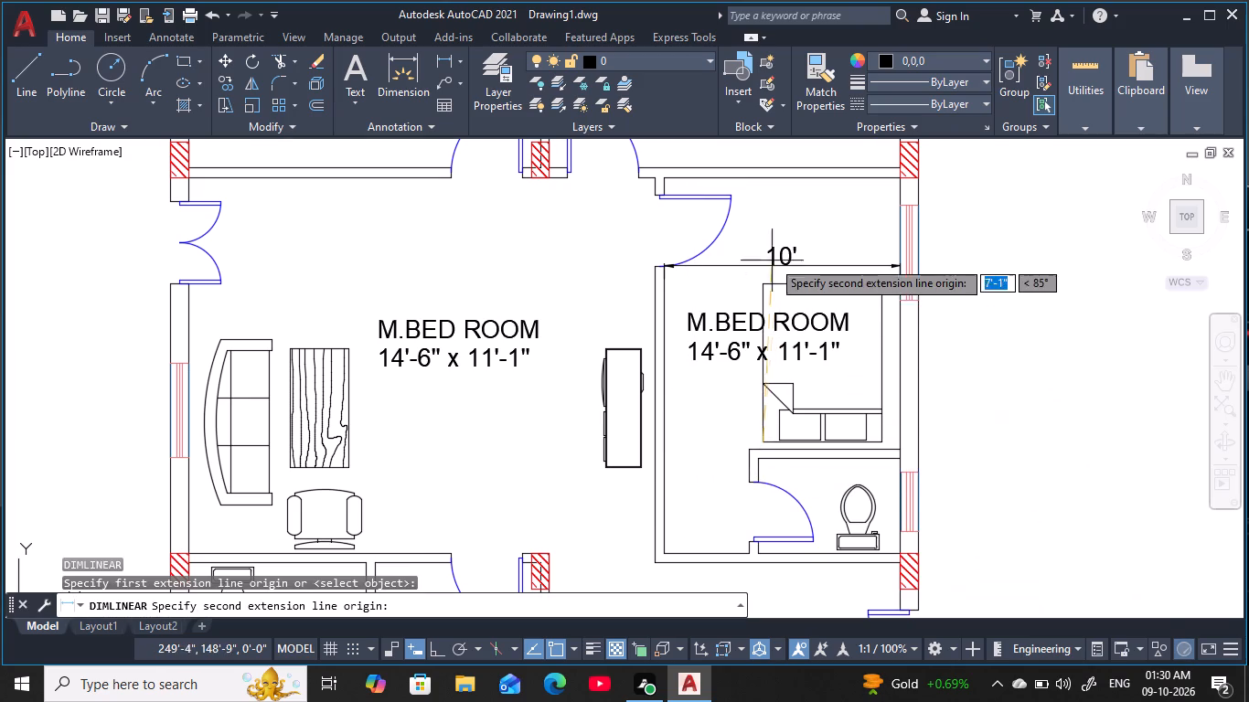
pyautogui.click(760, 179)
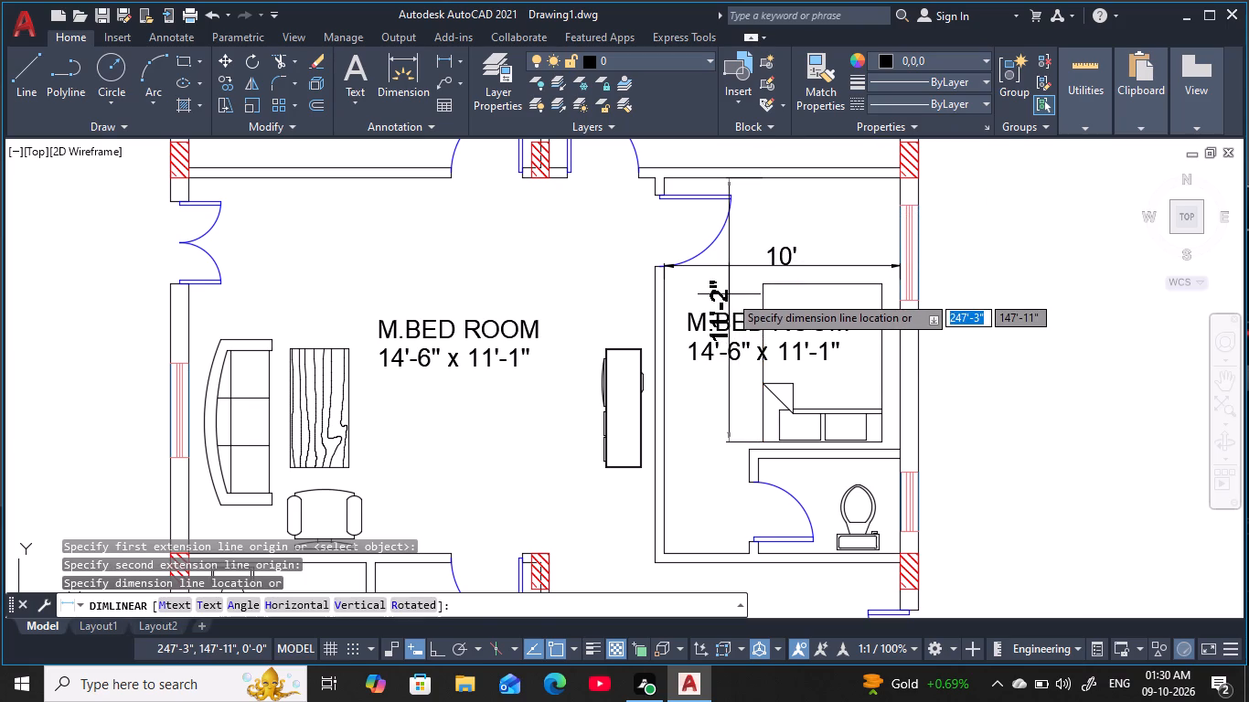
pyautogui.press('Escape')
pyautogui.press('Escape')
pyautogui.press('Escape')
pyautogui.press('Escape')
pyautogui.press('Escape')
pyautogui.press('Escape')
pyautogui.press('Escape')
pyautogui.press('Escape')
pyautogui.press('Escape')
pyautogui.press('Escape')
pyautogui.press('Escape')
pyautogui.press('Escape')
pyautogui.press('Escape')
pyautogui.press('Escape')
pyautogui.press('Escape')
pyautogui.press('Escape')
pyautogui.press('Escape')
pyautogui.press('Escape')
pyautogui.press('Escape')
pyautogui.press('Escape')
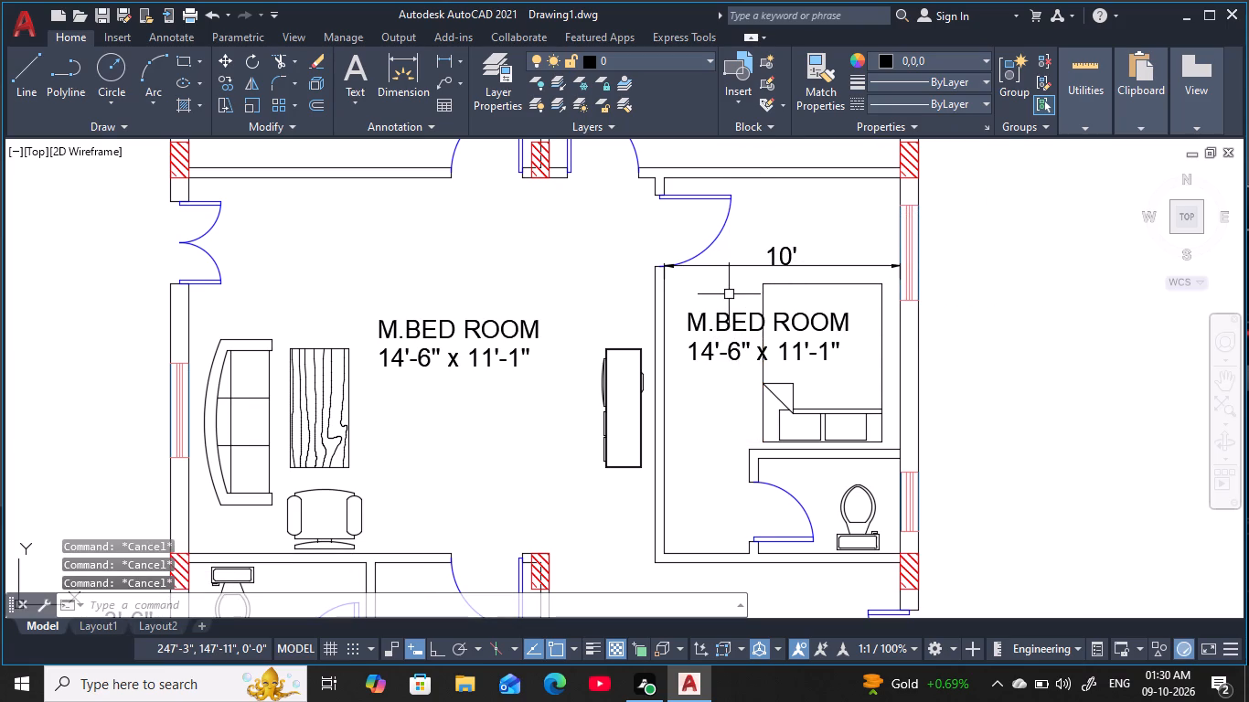
# Add a vertical linear dimension from the bedroom's north wall to the toilet's upper wall, placed beside the east wall.
pyautogui.press('space')
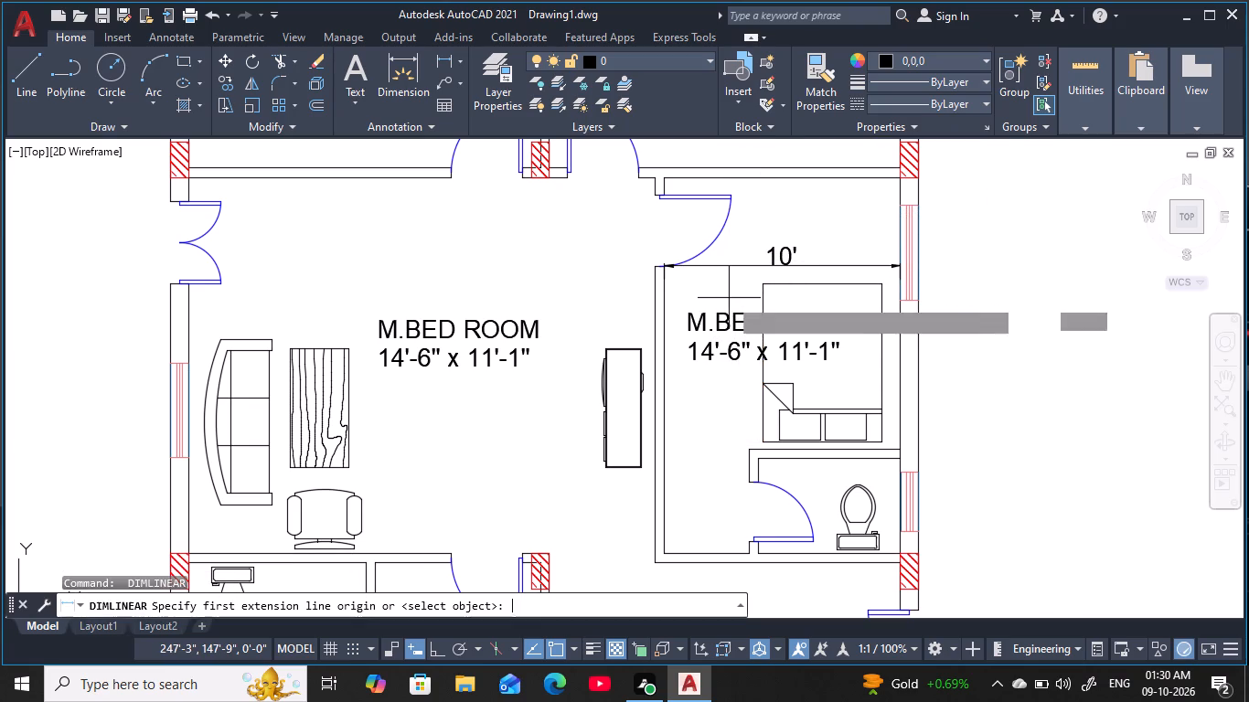
pyautogui.click(743, 186)
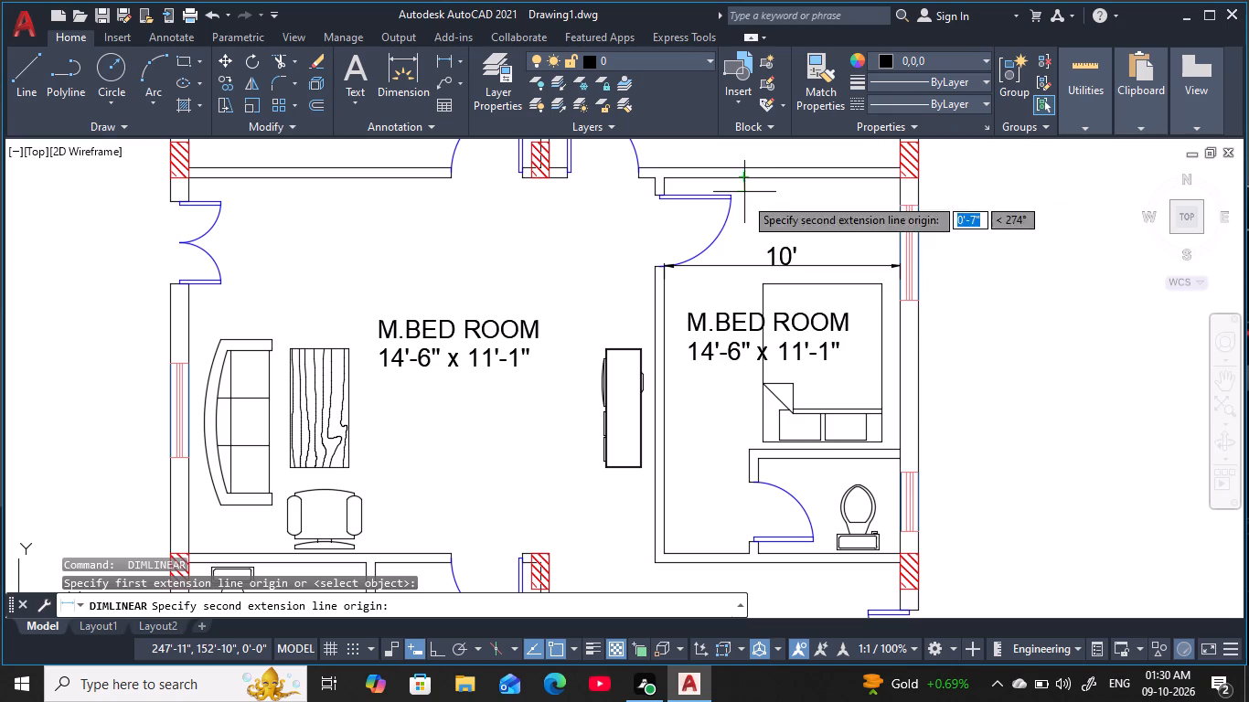
pyautogui.scroll(4, 754, 453)
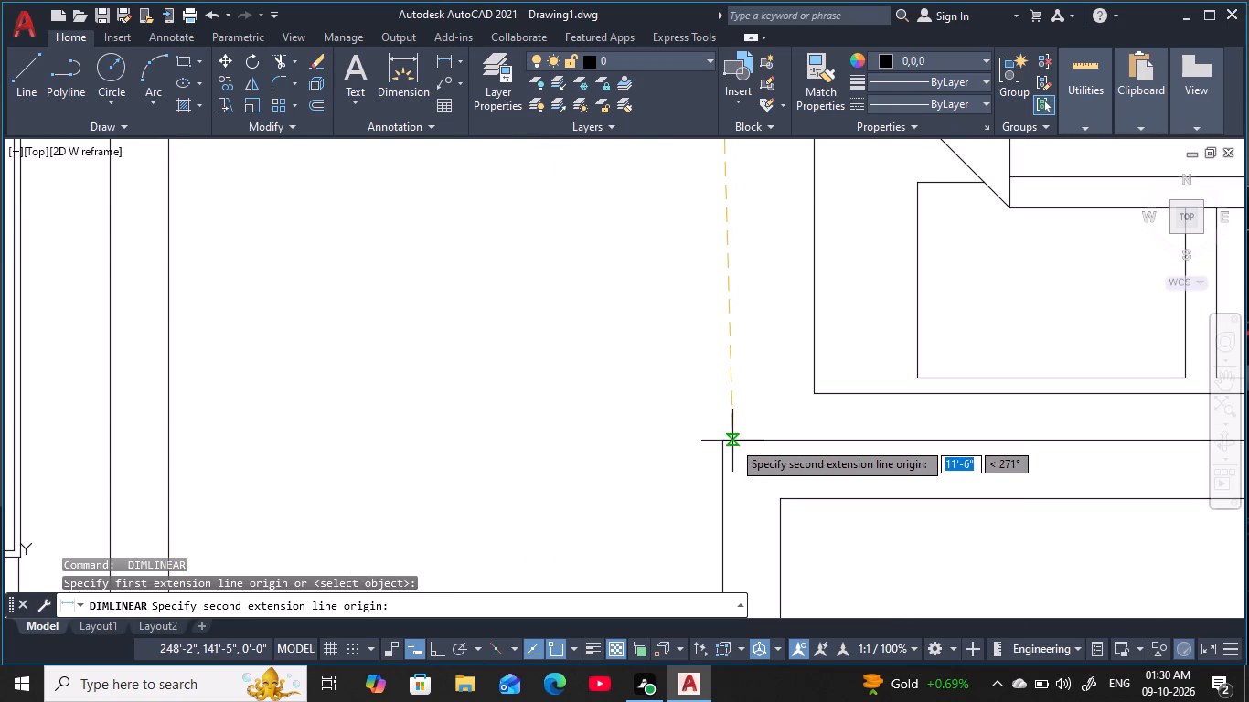
pyautogui.click(729, 443)
pyautogui.scroll(-3, 710, 341)
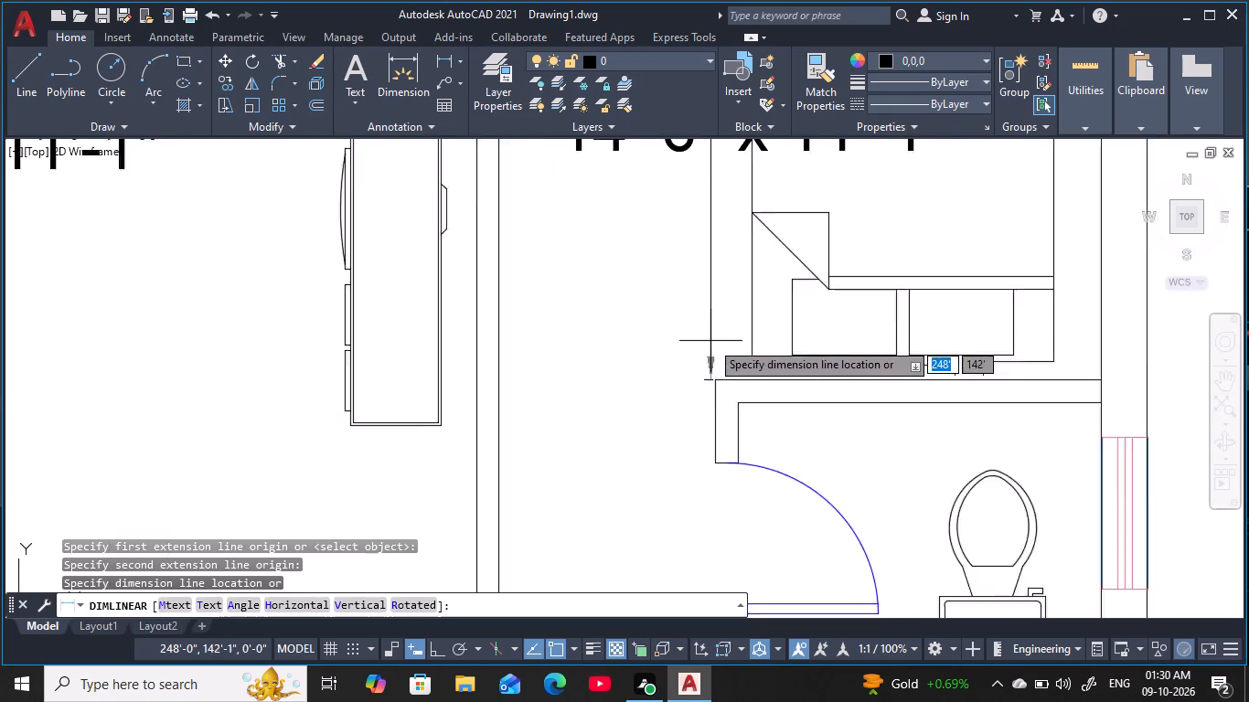
pyautogui.moveTo(711, 345); pyautogui.dragTo(711, 408, button='middle')
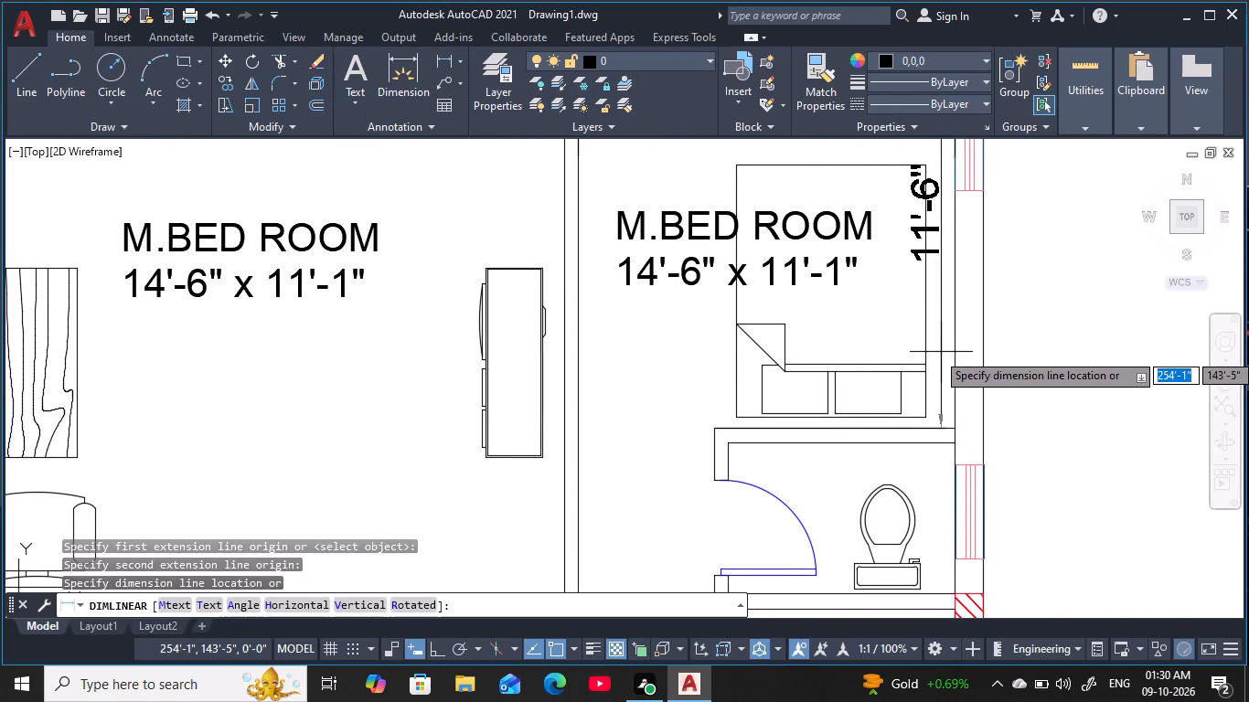
pyautogui.click(945, 352)
pyautogui.scroll(-1, 878, 345)
pyautogui.moveTo(877, 345); pyautogui.dragTo(864, 374, button='middle')
pyautogui.press('Escape')
pyautogui.press('Escape')
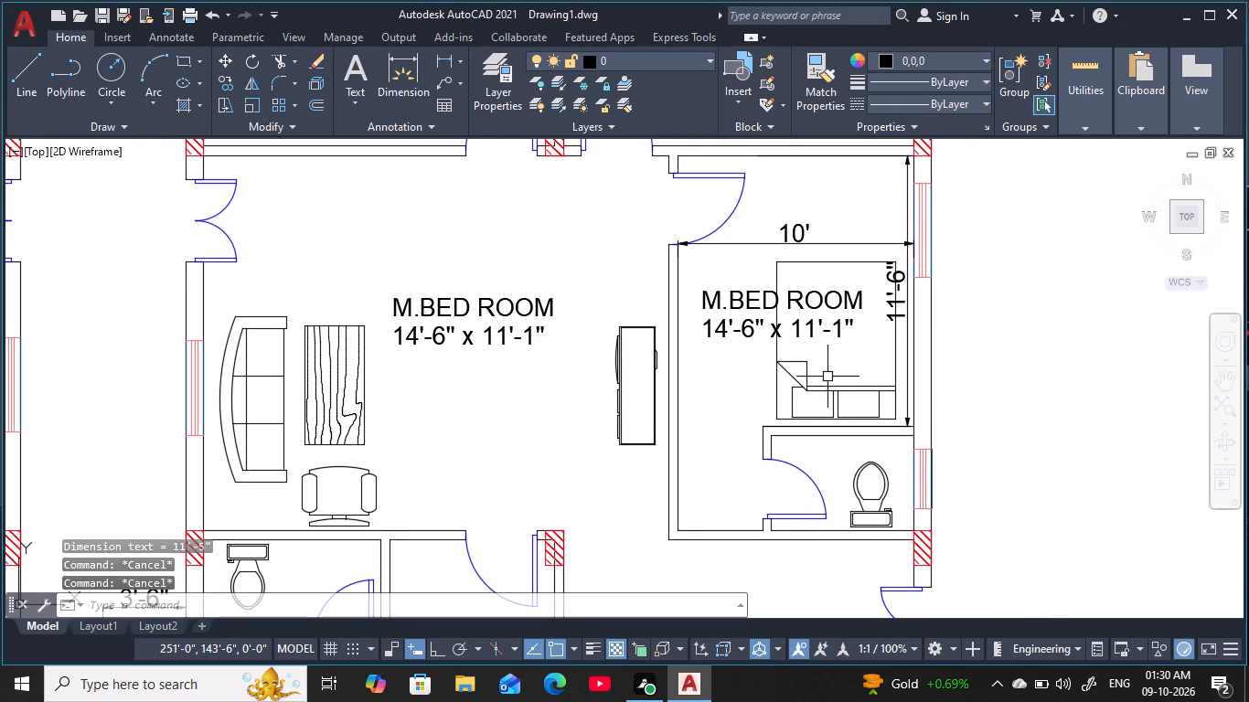
pyautogui.press('Escape')
pyautogui.press('Escape')
pyautogui.press('Escape')
pyautogui.press('Escape')
pyautogui.press('Escape')
# Change the size line under the M.BED ROOM label south of DWG ROOM to 10'-0" x 11'-6".
pyautogui.doubleClick(791, 324)
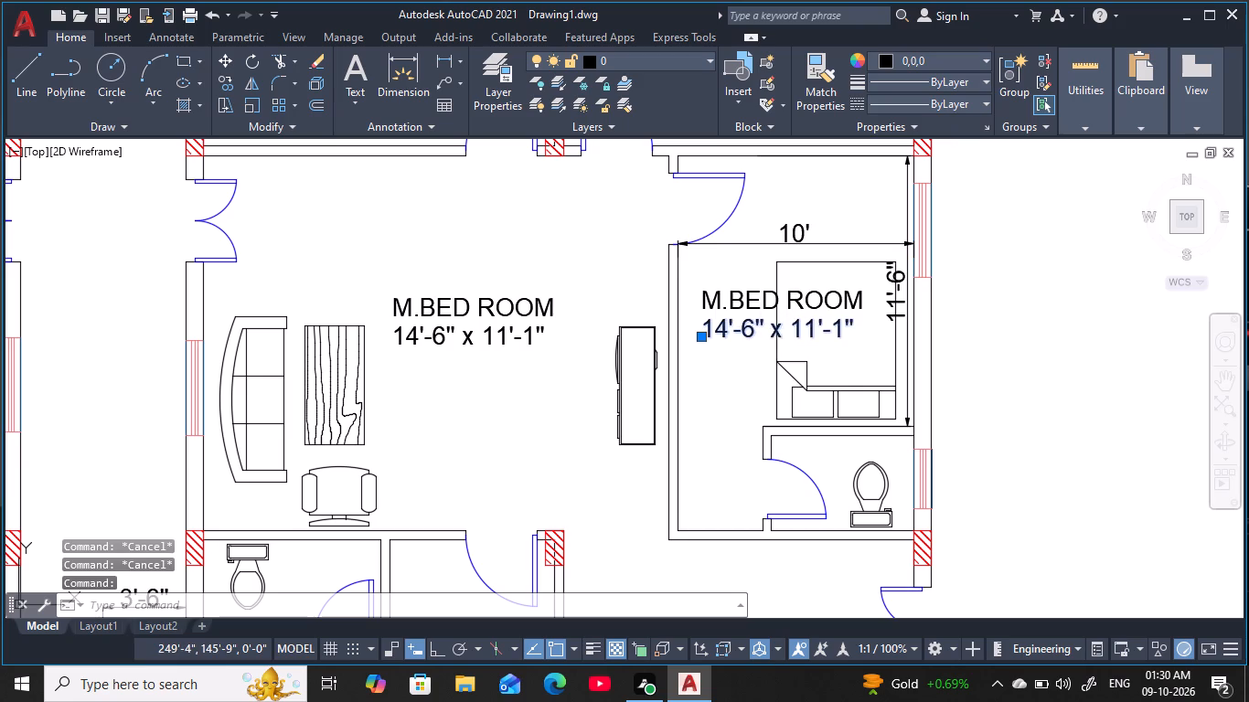
pyautogui.click(846, 335)
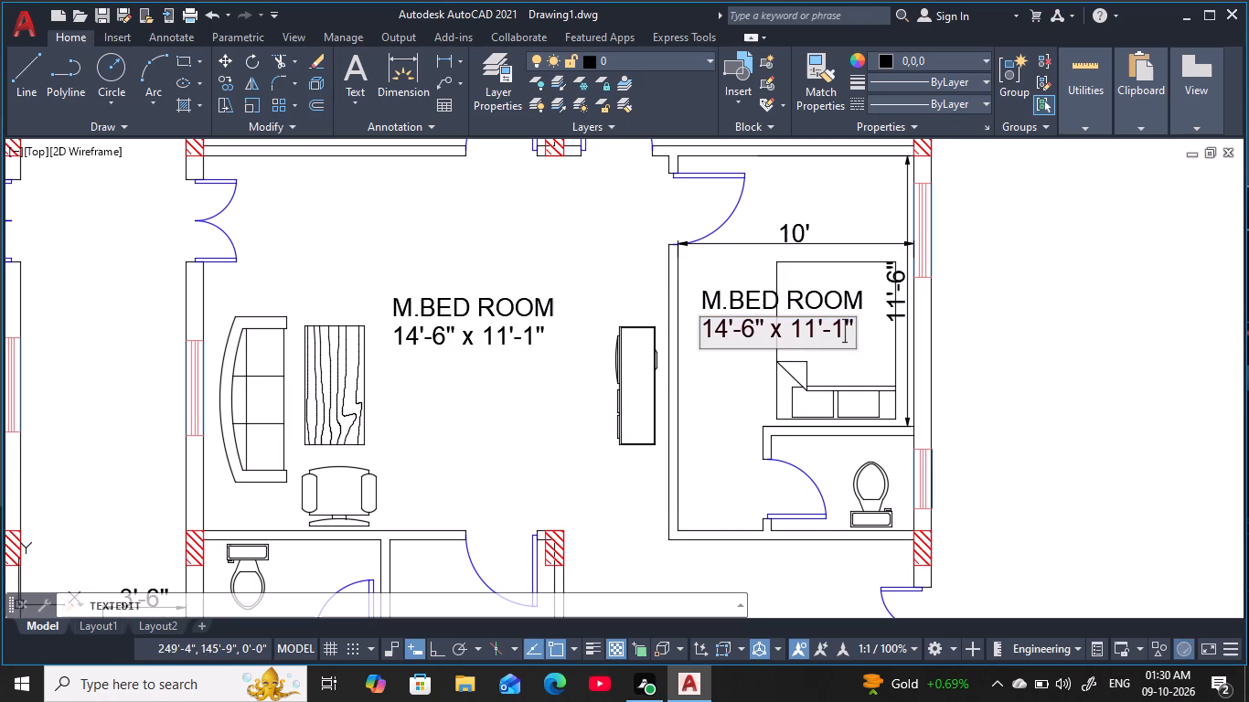
pyautogui.press('BackSpace')
pyautogui.press('6')
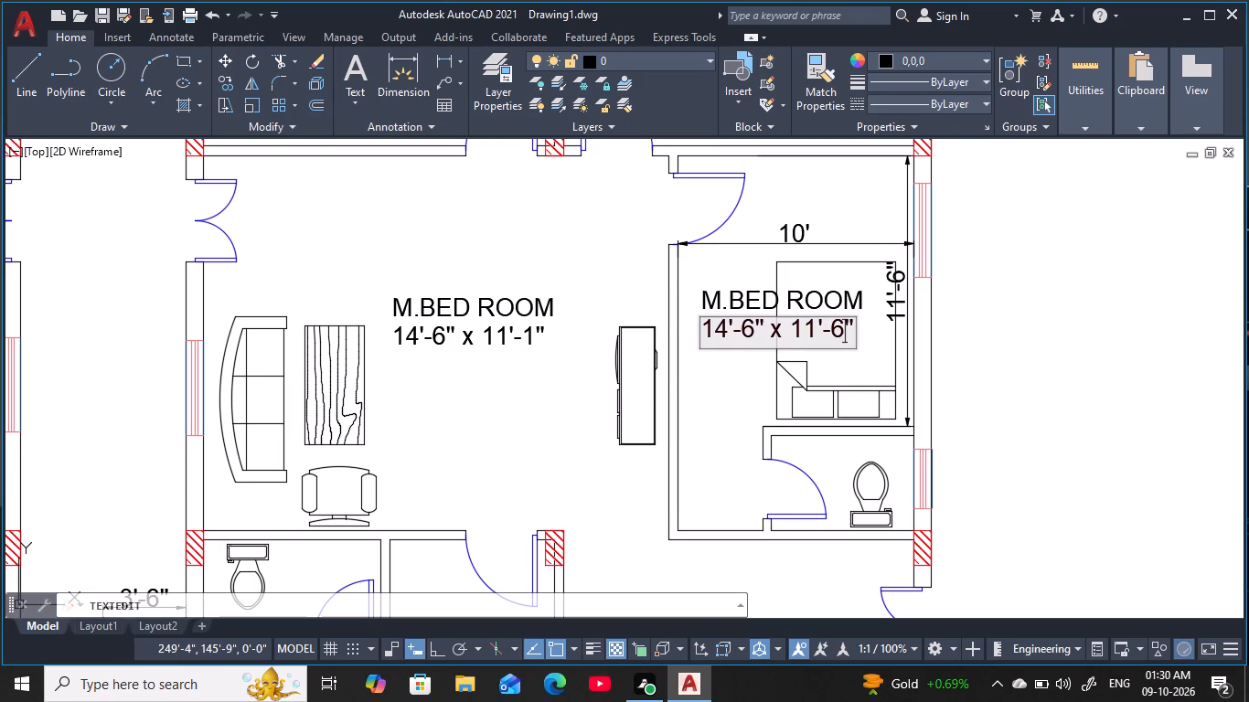
pyautogui.click(753, 325)
pyautogui.press('BackSpace')
pyautogui.press('0')
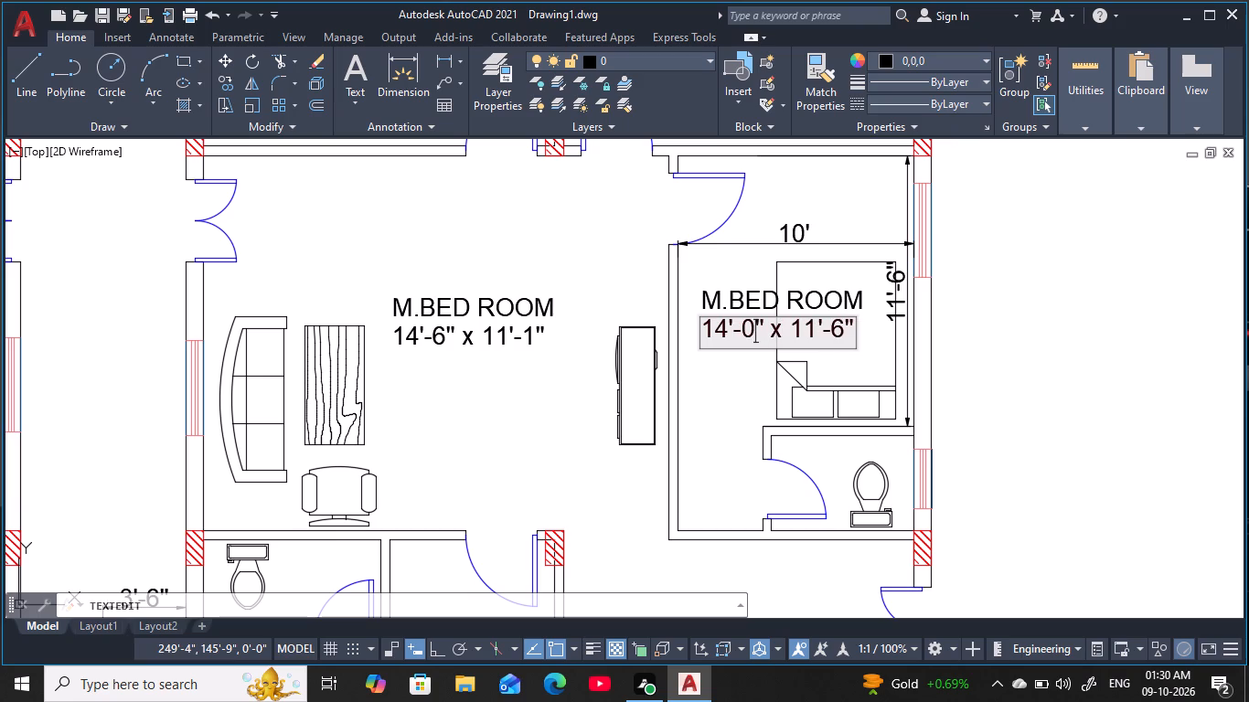
pyautogui.click(727, 328)
pyautogui.press('BackSpace')
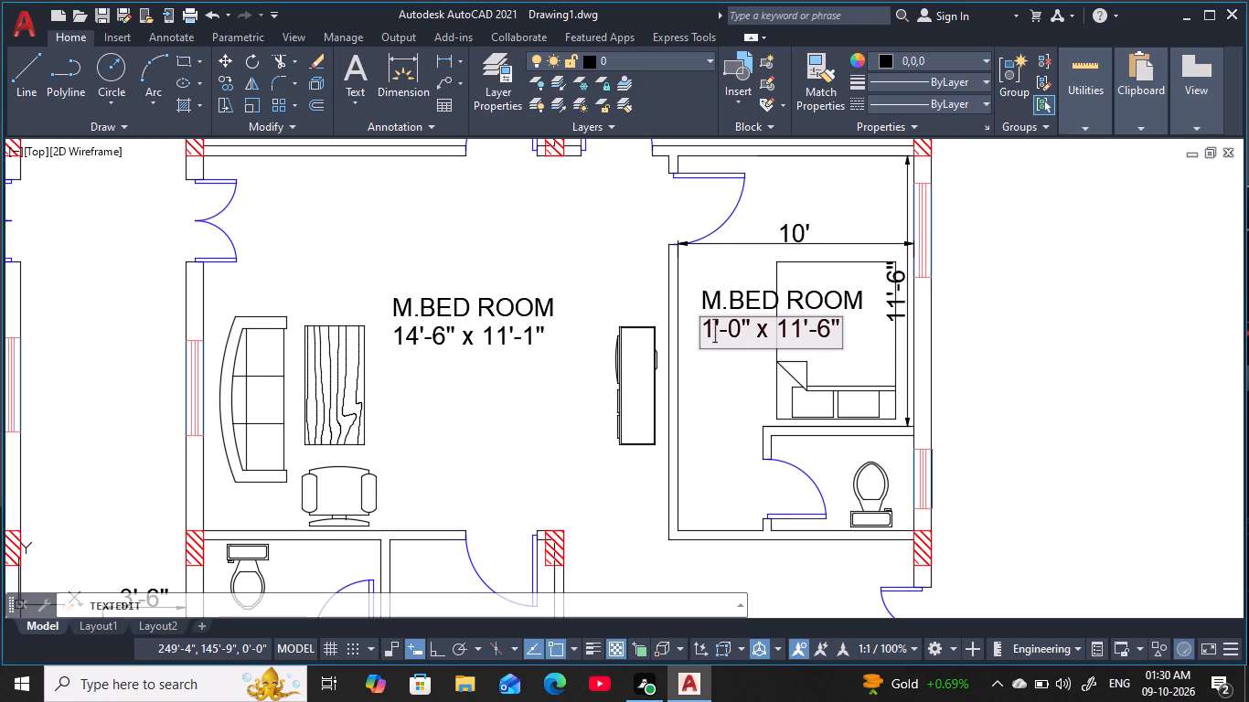
pyautogui.press('0')
pyautogui.press('Return')
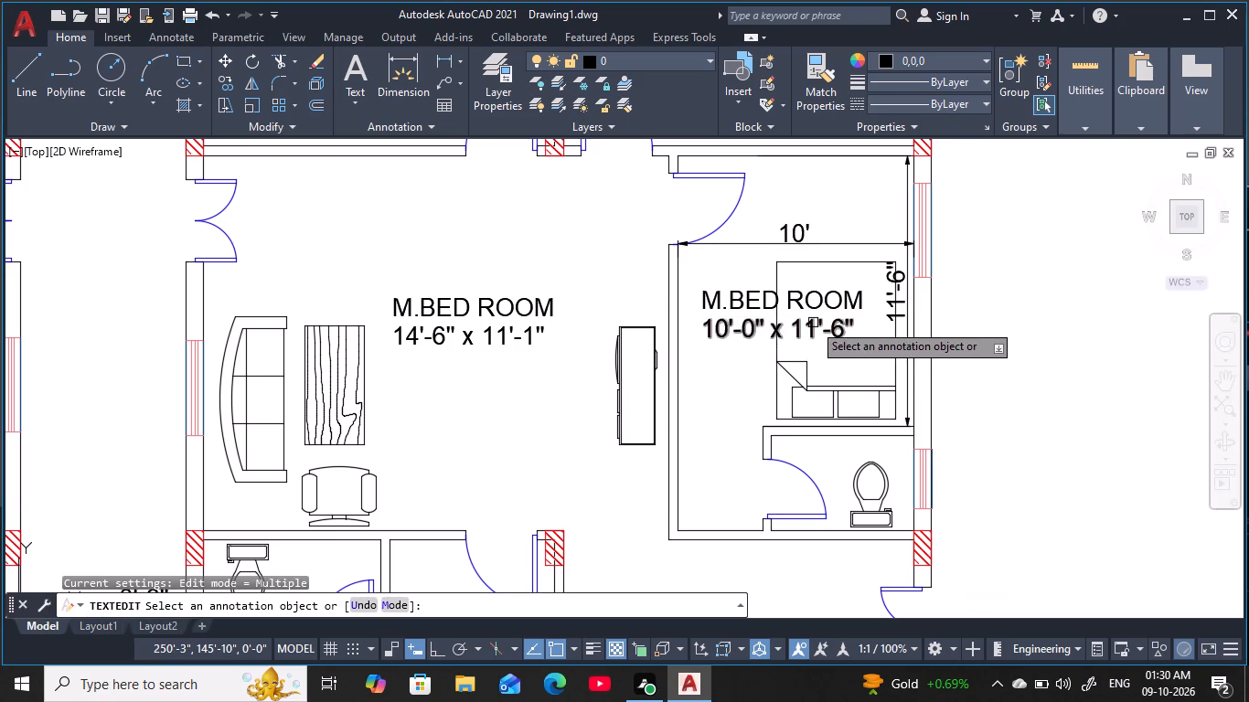
pyautogui.press('Escape')
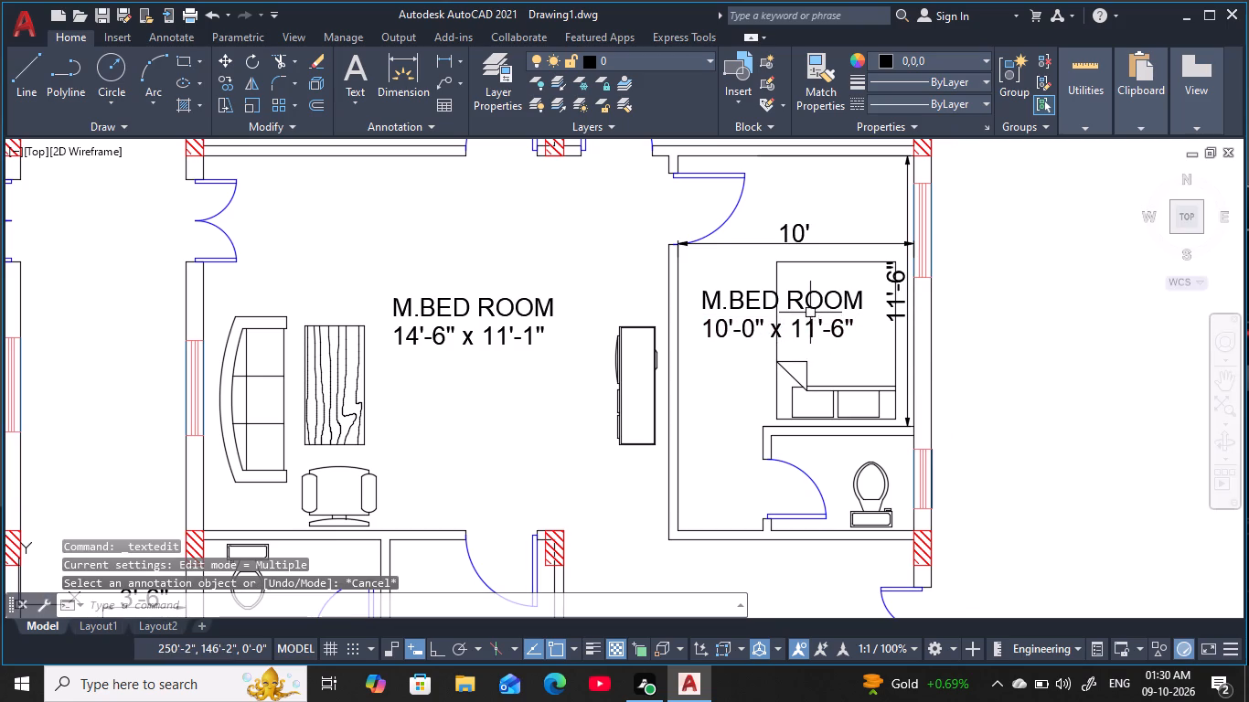
pyautogui.press('Escape')
pyautogui.press('Escape')
pyautogui.press('Escape')
# Rename the M.BED ROOM label above the 10'-0" x 11'-6" size line as C.BED ROOM.
pyautogui.scroll(2, 794, 318)
pyautogui.press('Escape')
pyautogui.press('Escape')
pyautogui.doubleClick(668, 296)
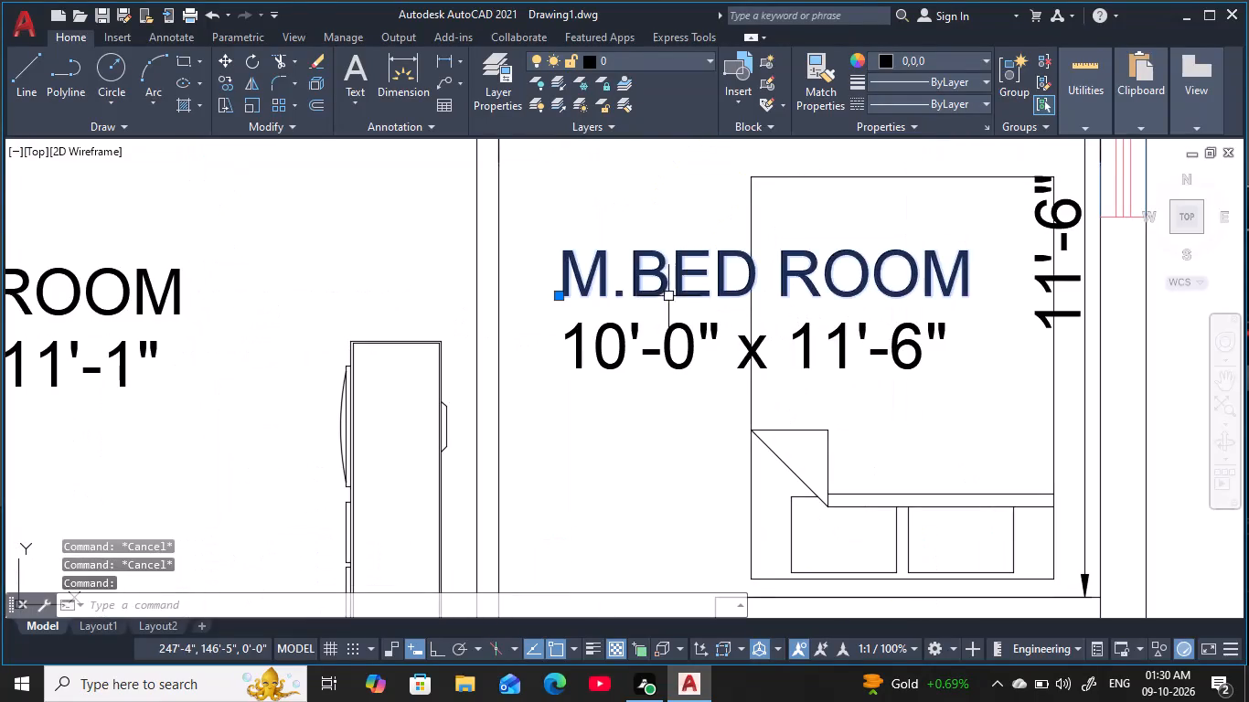
pyautogui.click(608, 279)
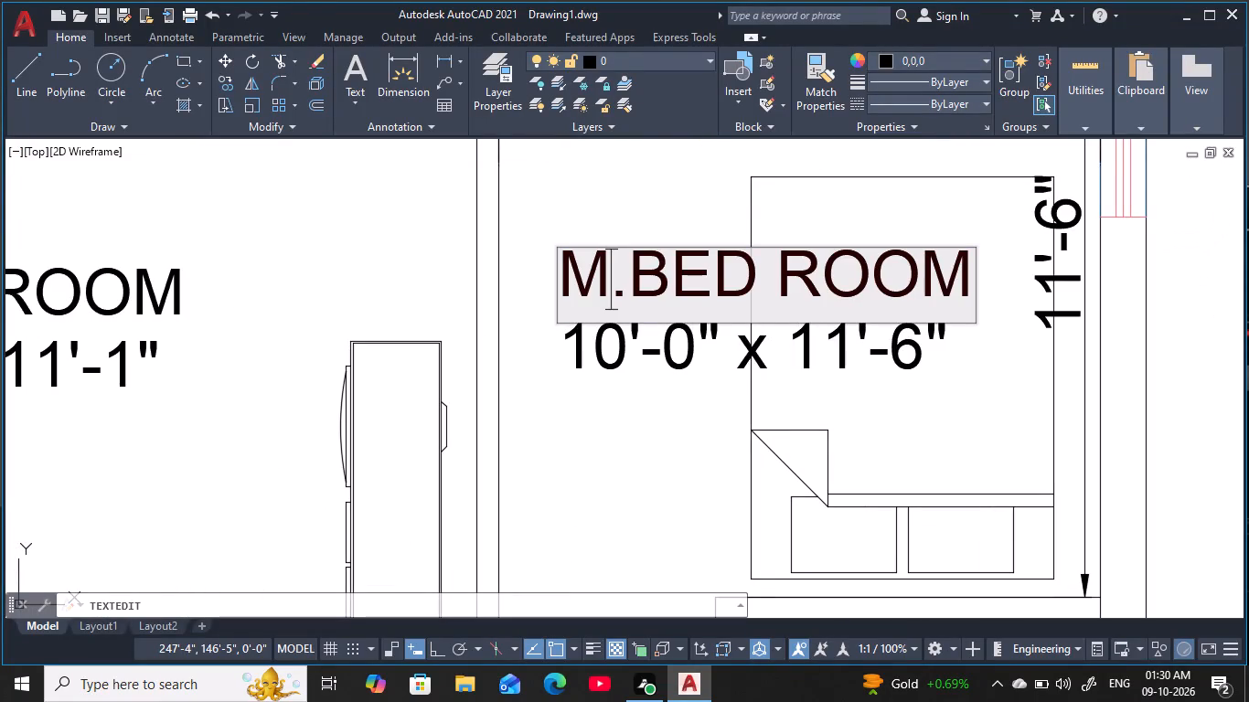
pyautogui.press('BackSpace')
pyautogui.press('c')
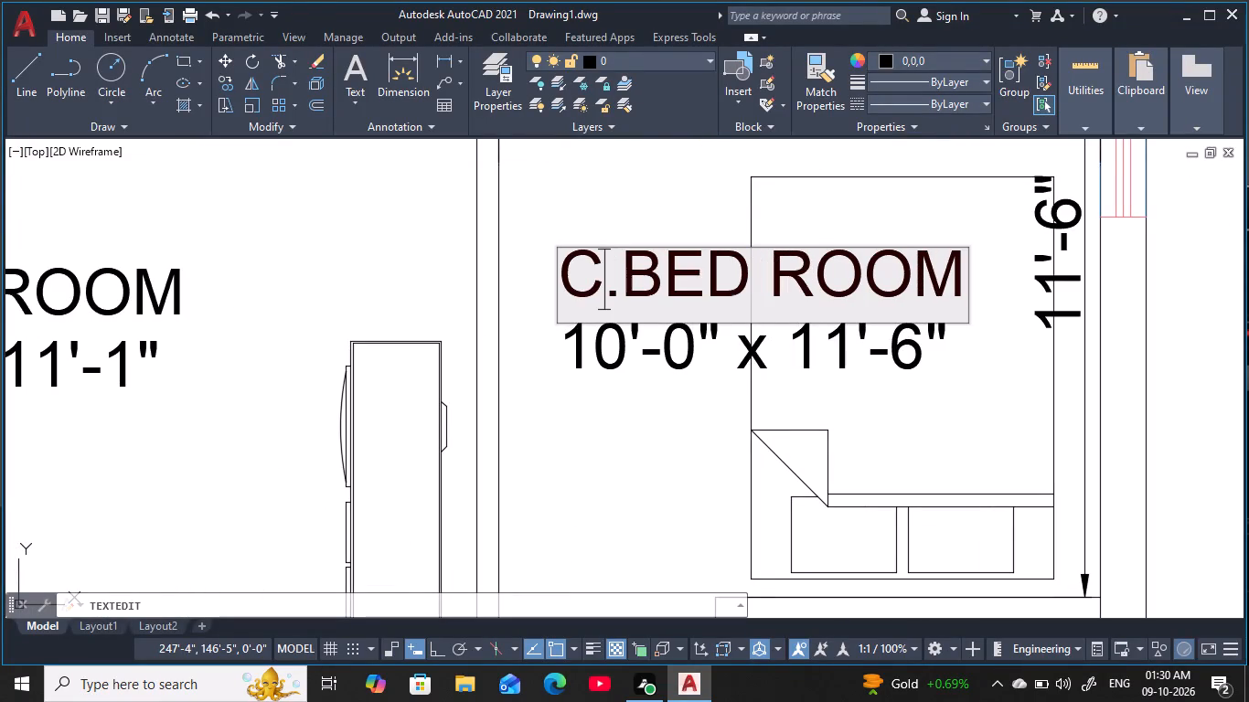
pyautogui.press('Return')
# Rename the M.BED ROOM label beside the sink and stove in the southeast room as KITCHEN.
pyautogui.scroll(-4, 624, 265)
pyautogui.moveTo(634, 275); pyautogui.dragTo(669, 338, button='middle')
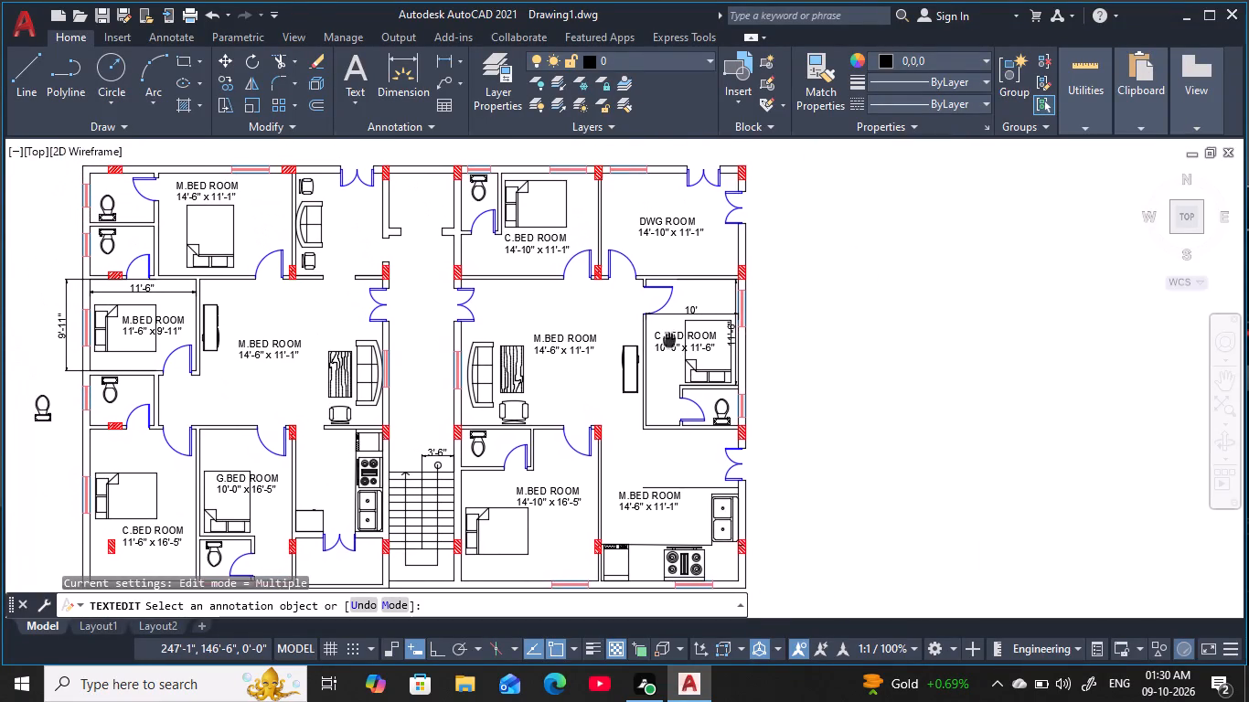
pyautogui.moveTo(669, 338); pyautogui.dragTo(669, 339, button='middle')
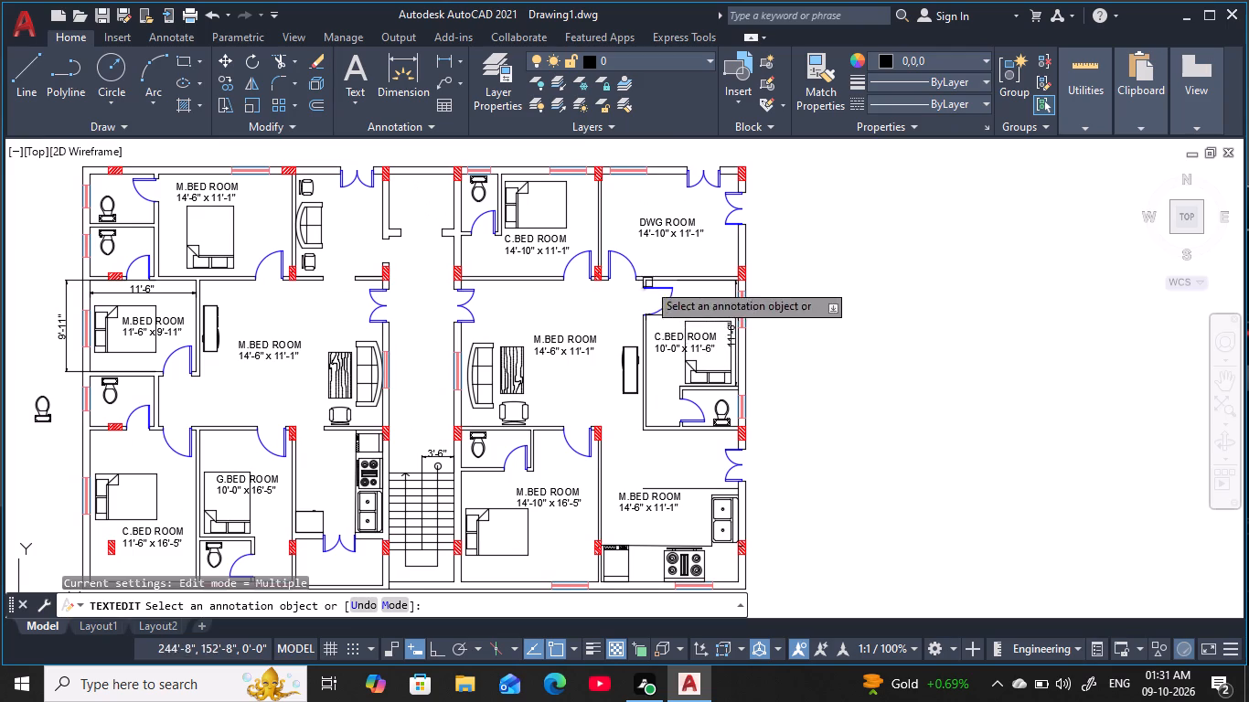
pyautogui.scroll(-1, 642, 509)
pyautogui.moveTo(646, 511); pyautogui.dragTo(650, 415, button='middle')
pyautogui.scroll(5, 652, 415)
pyautogui.moveTo(652, 415); pyautogui.dragTo(651, 434, button='middle')
pyautogui.press('Escape')
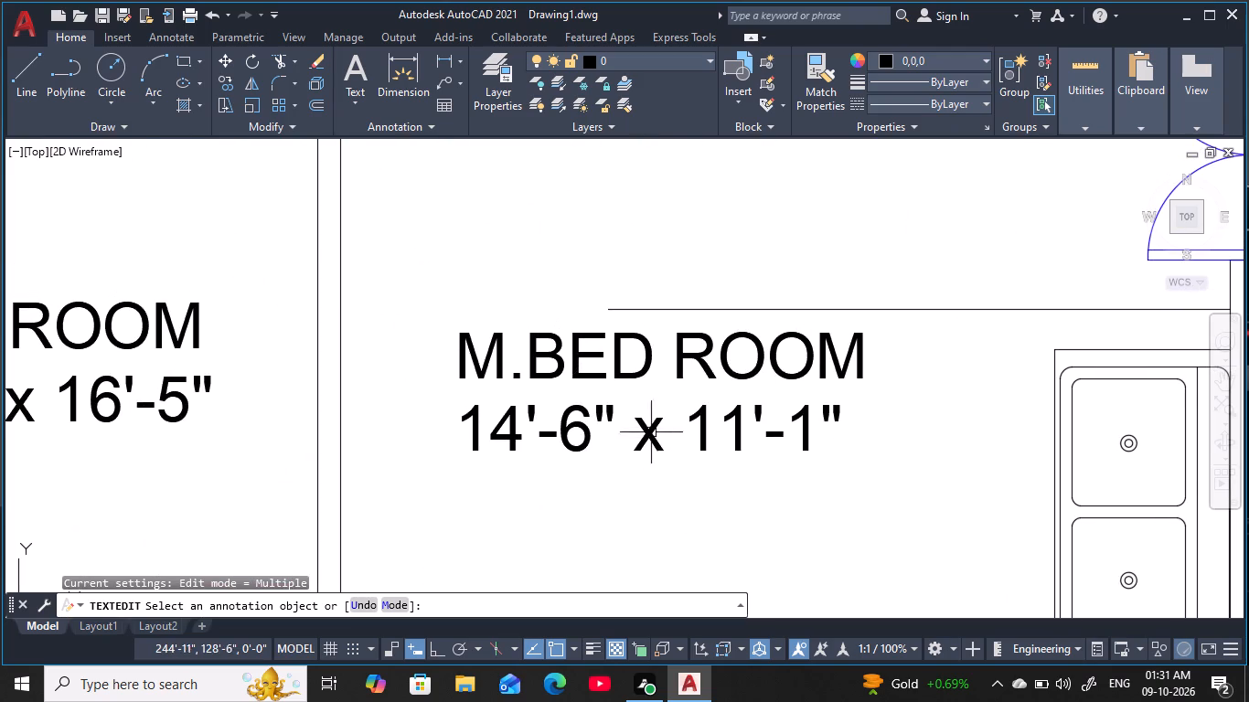
pyautogui.press('Escape')
pyautogui.press('Escape')
pyautogui.press('Escape')
pyautogui.doubleClick(722, 358)
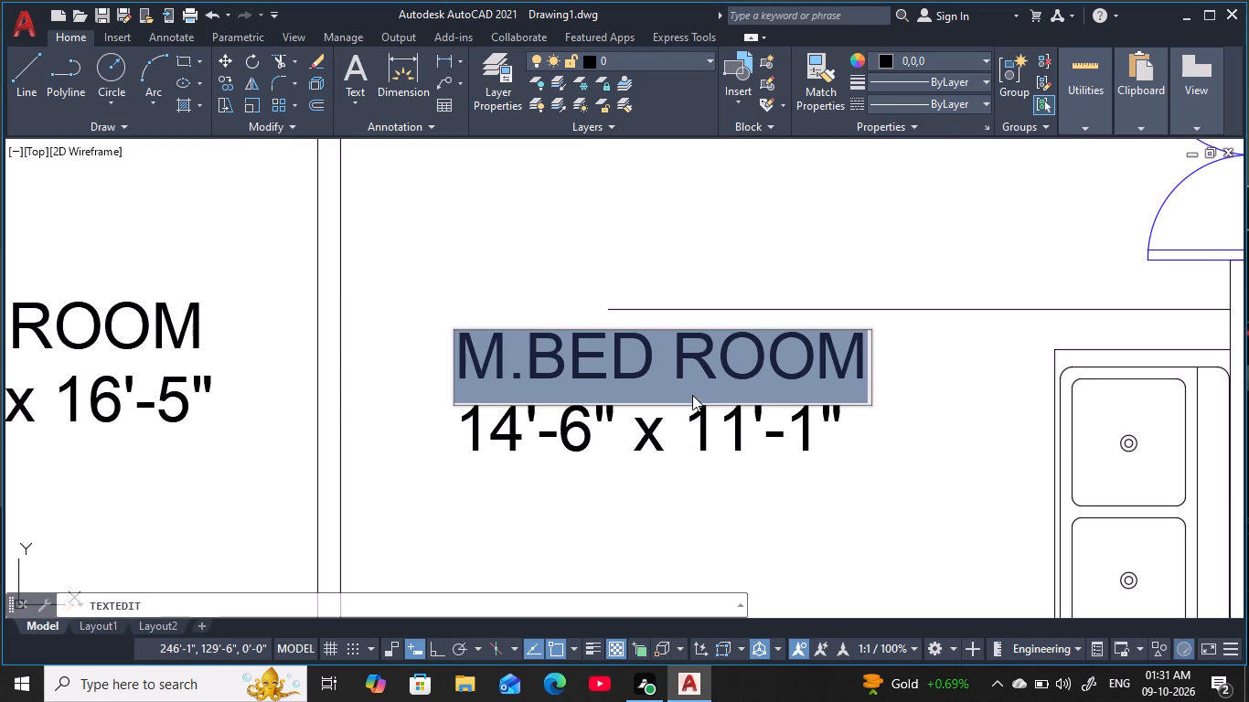
pyautogui.press('BackSpace')
pyautogui.press('k')
pyautogui.write('KI')
pyautogui.write('RT')
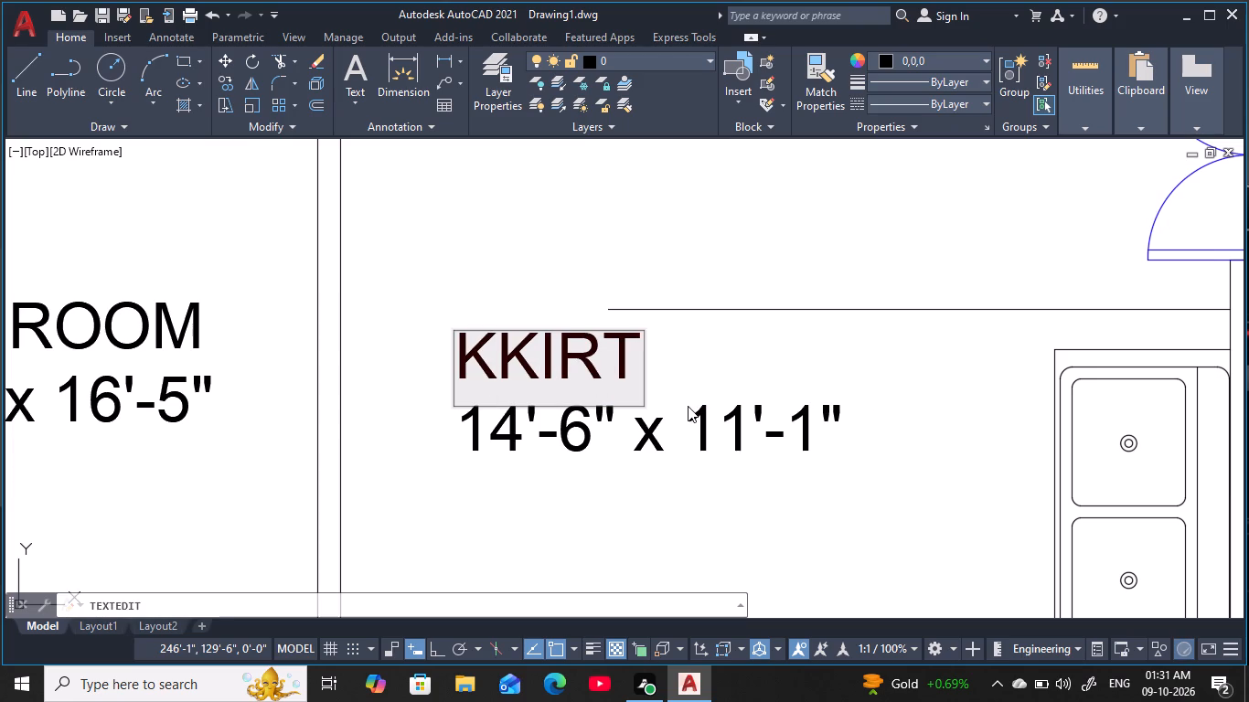
pyautogui.press('BackSpace')
pyautogui.press('BackSpace')
pyautogui.press('BackSpace')
pyautogui.press('BackSpace')
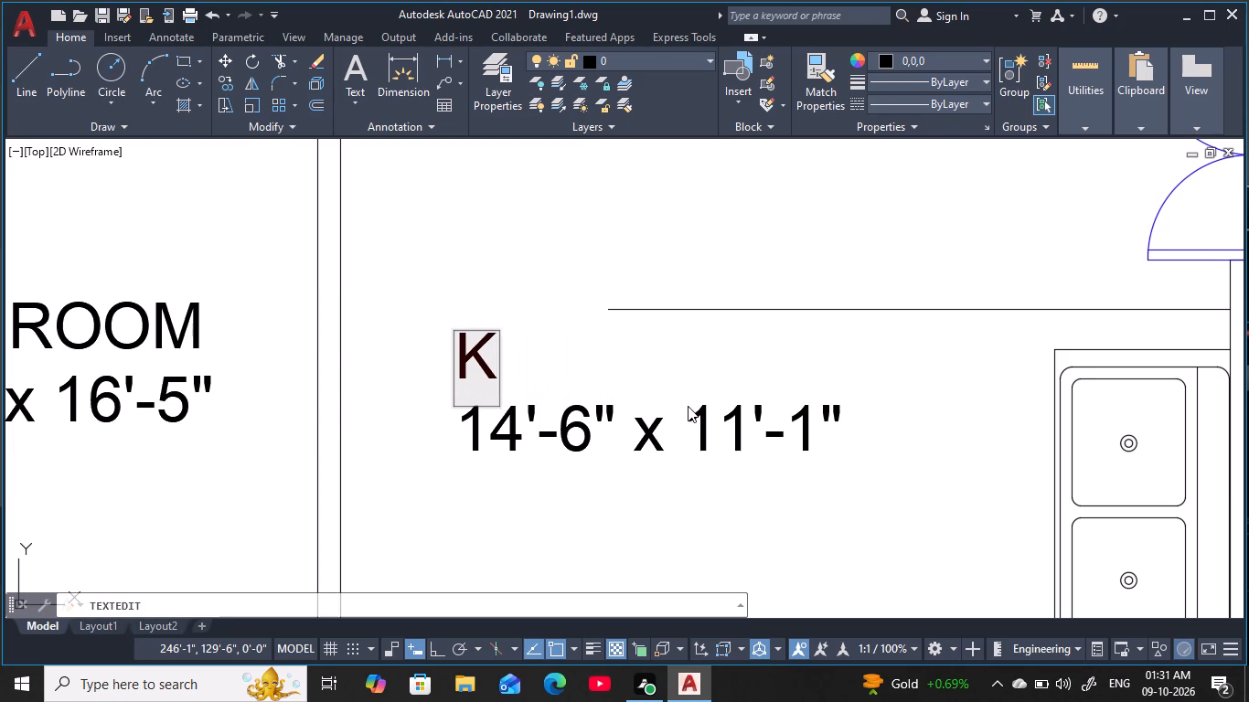
pyautogui.write('ITCHEN')
pyautogui.press('Return')
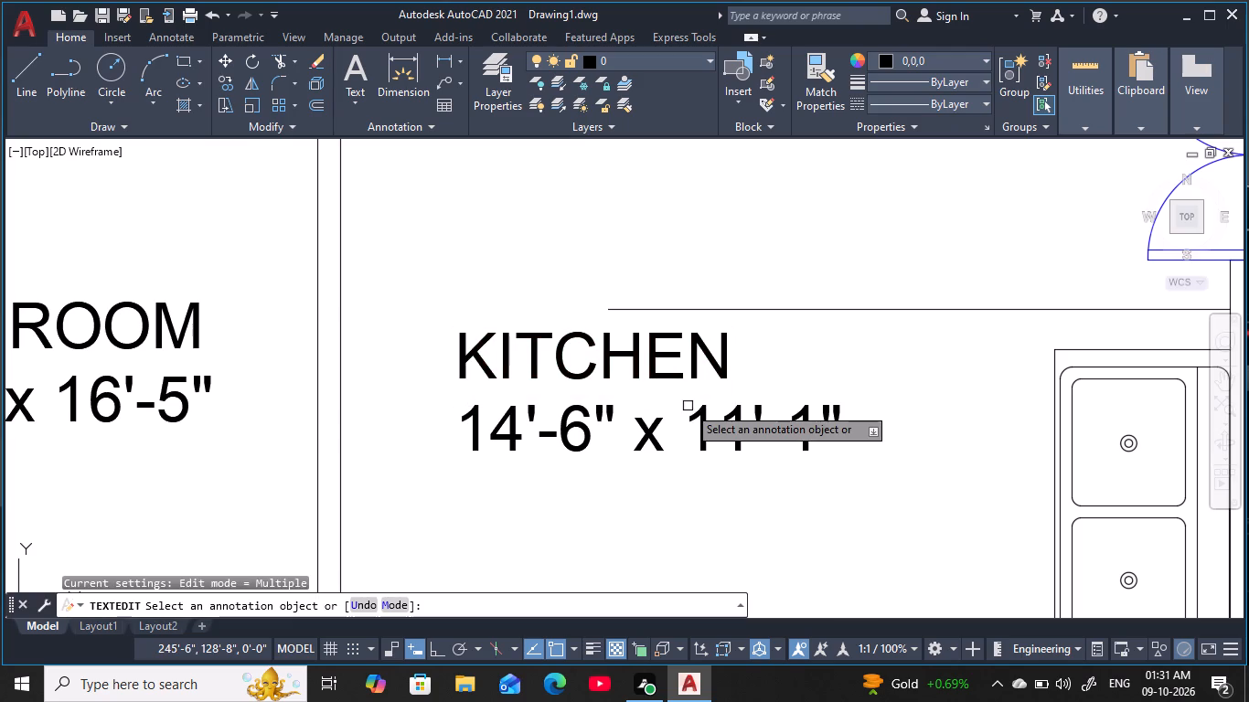
# Add a vertical linear dimension in the kitchen from the counter edge near the stove to the toilet's south wall.
pyautogui.press('Escape')
pyautogui.press('Escape')
pyautogui.press('Escape')
pyautogui.press('Escape')
pyautogui.scroll(-1, 690, 488)
pyautogui.moveTo(692, 481); pyautogui.dragTo(683, 255, button='middle')
pyautogui.scroll(-1, 683, 255)
pyautogui.press('Escape')
pyautogui.press('Escape')
pyautogui.press('Escape')
pyautogui.moveTo(706, 296); pyautogui.dragTo(691, 362, button='middle')
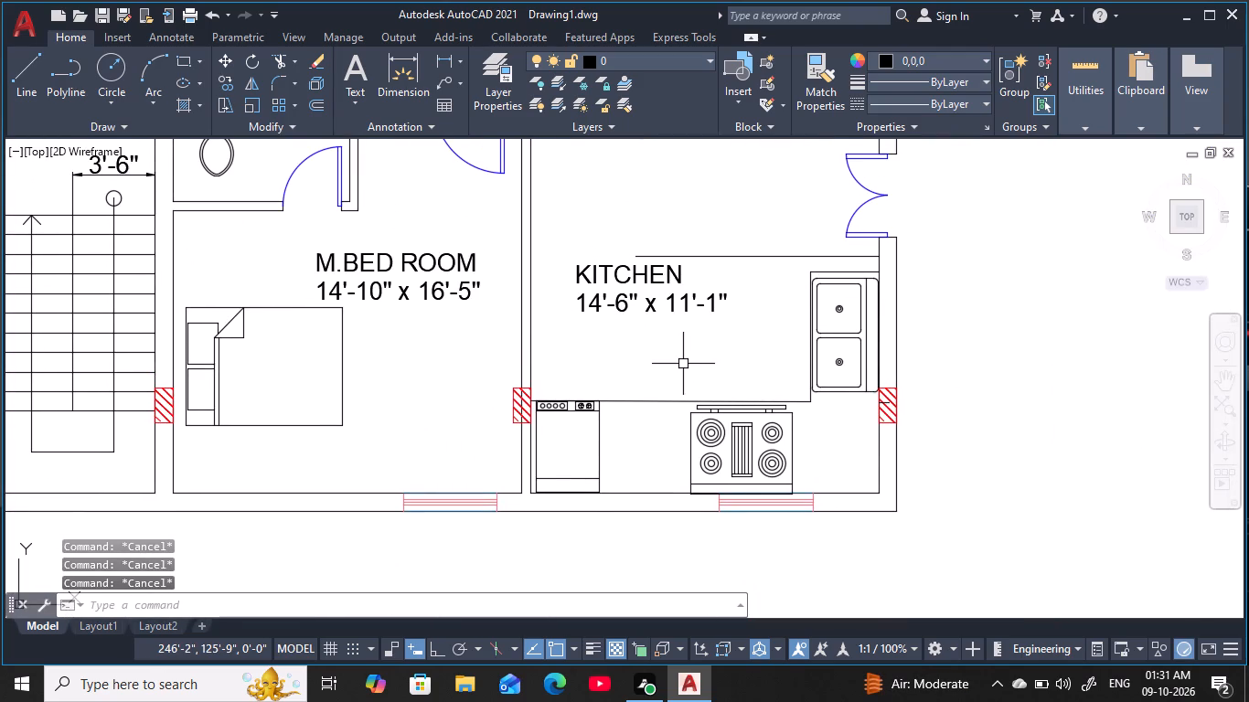
pyautogui.press('Escape')
pyautogui.moveTo(678, 381); pyautogui.dragTo(657, 464, button='middle')
pyautogui.press('Escape')
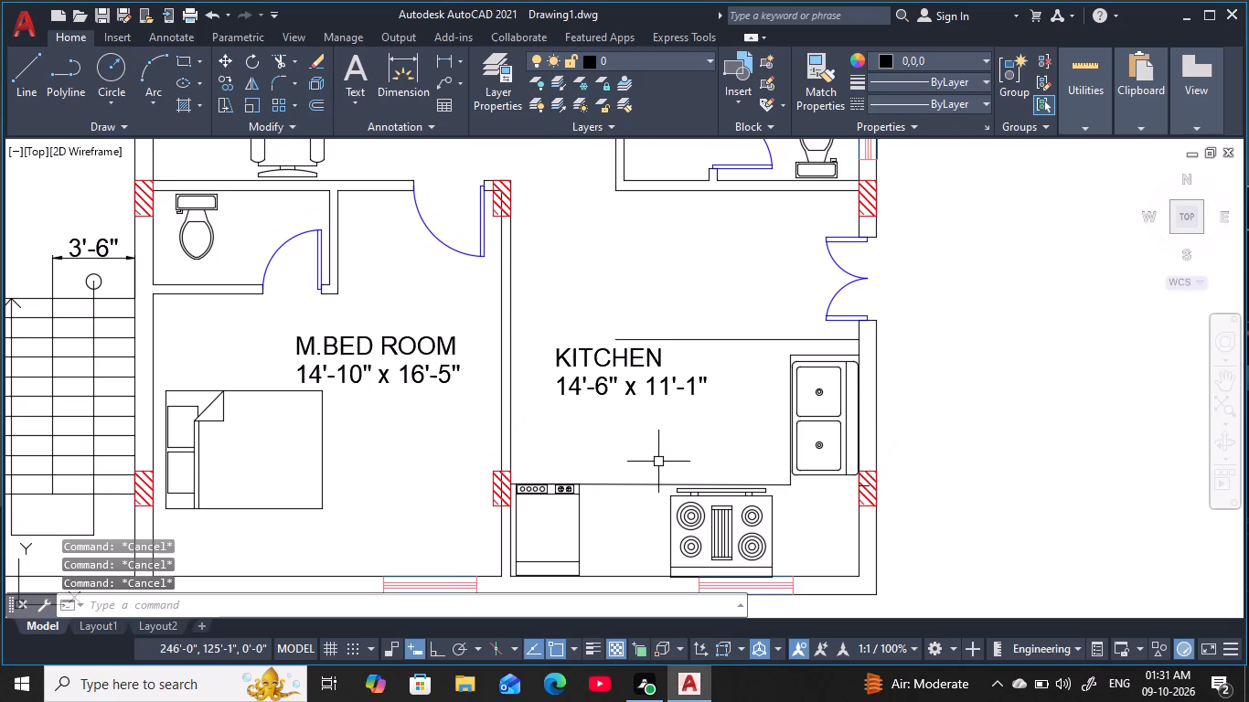
pyautogui.press('Escape')
pyautogui.press('Escape')
pyautogui.press('d')
pyautogui.press('l')
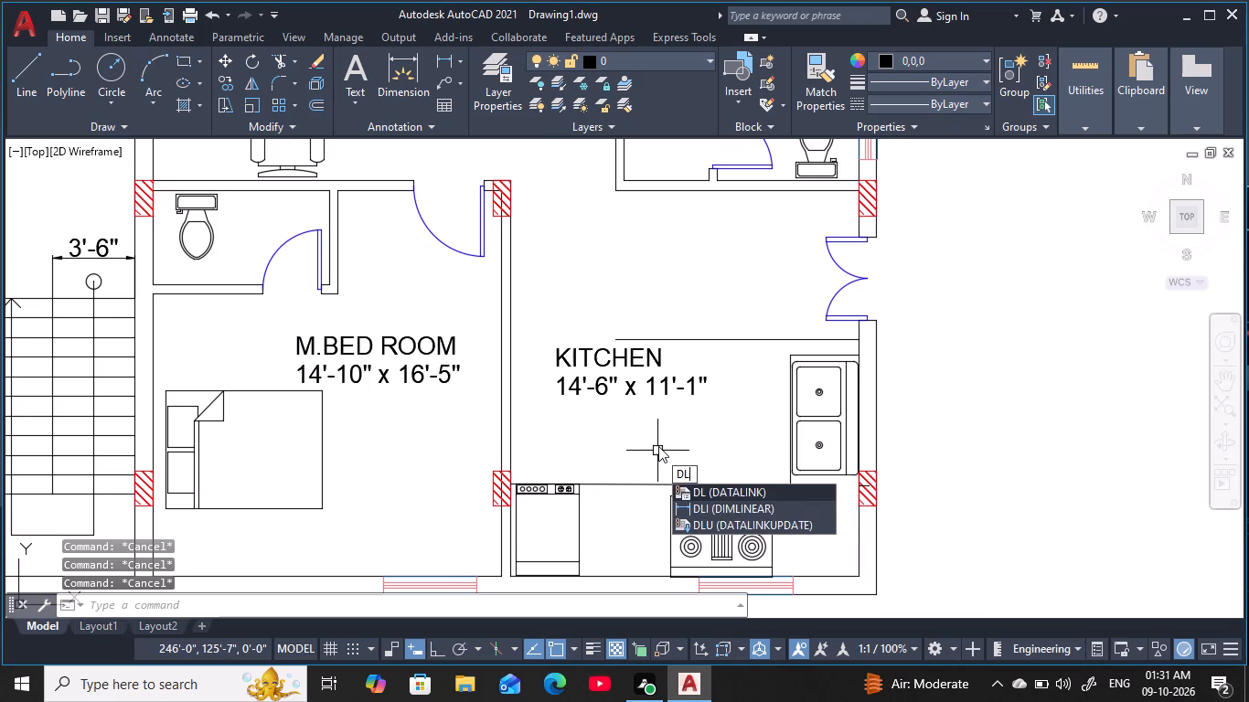
pyautogui.press('i')
pyautogui.press('space')
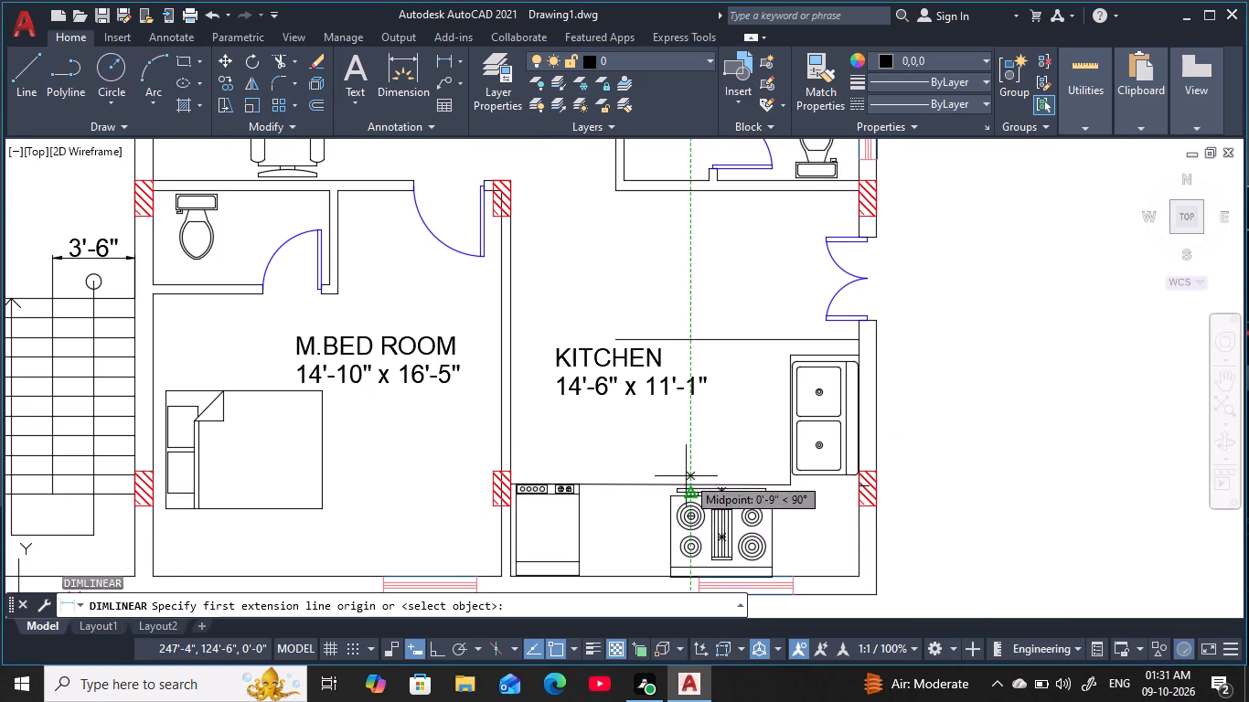
pyautogui.scroll(3, 686, 476)
pyautogui.click(755, 517)
pyautogui.middleClick(802, 392)
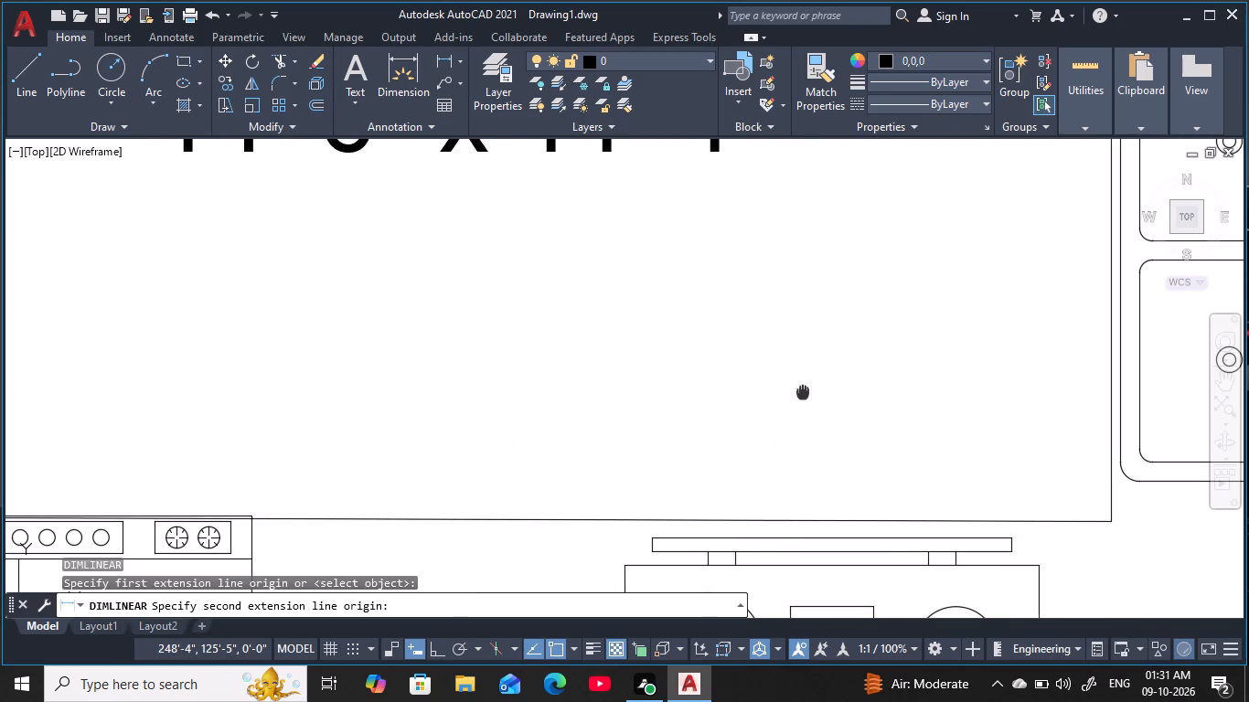
pyautogui.scroll(-3, 801, 396)
pyautogui.moveTo(787, 387); pyautogui.dragTo(731, 453, button='middle')
pyautogui.click(739, 207)
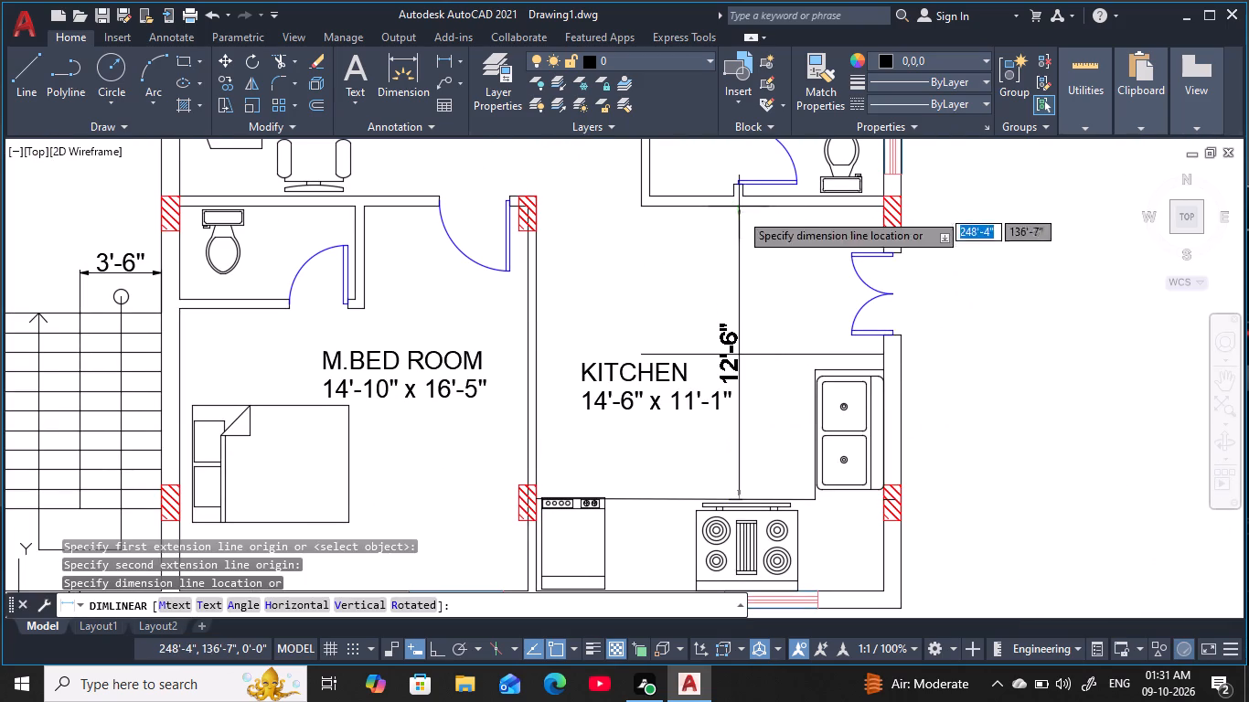
pyautogui.click(772, 304)
pyautogui.press('Escape')
pyautogui.press('Escape')
pyautogui.press('Escape')
pyautogui.press('Escape')
pyautogui.press('Escape')
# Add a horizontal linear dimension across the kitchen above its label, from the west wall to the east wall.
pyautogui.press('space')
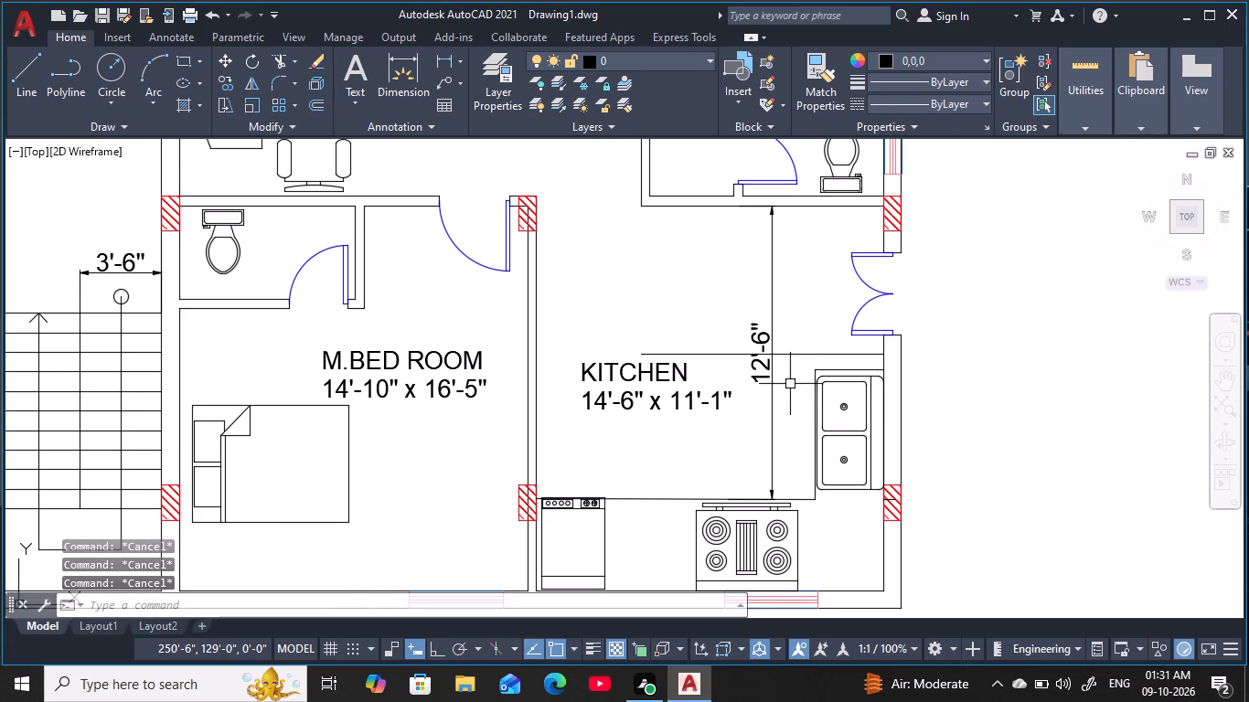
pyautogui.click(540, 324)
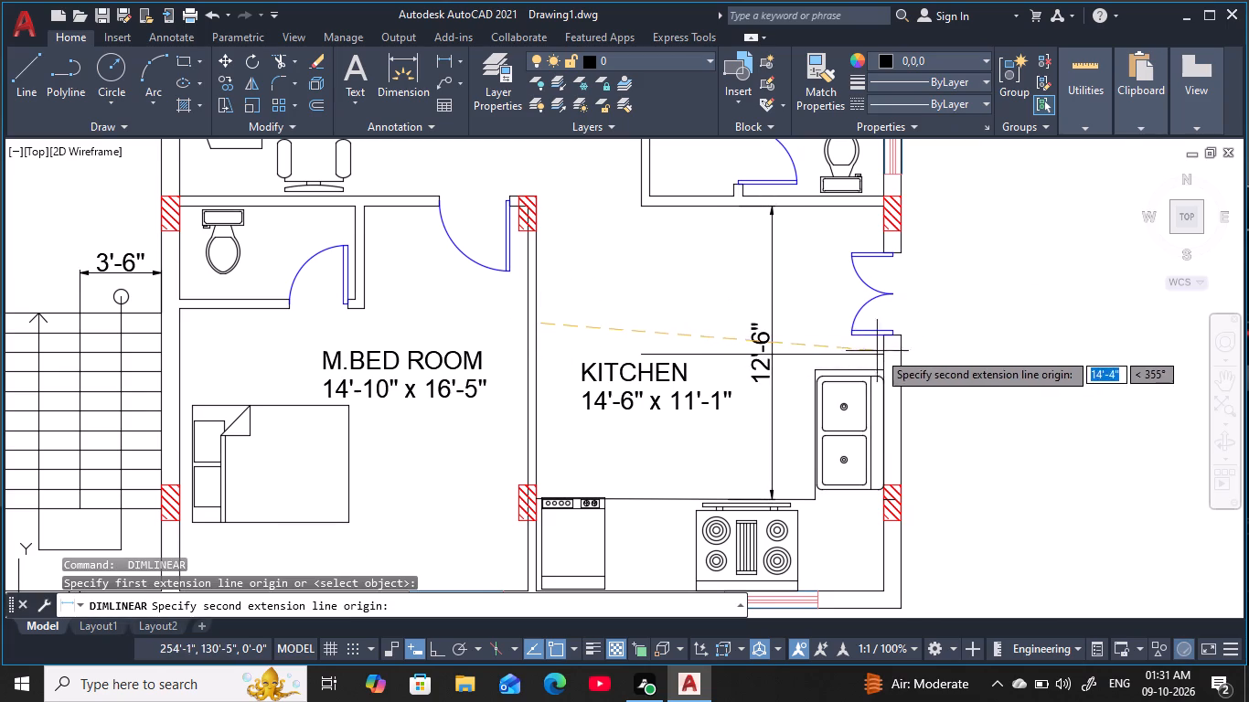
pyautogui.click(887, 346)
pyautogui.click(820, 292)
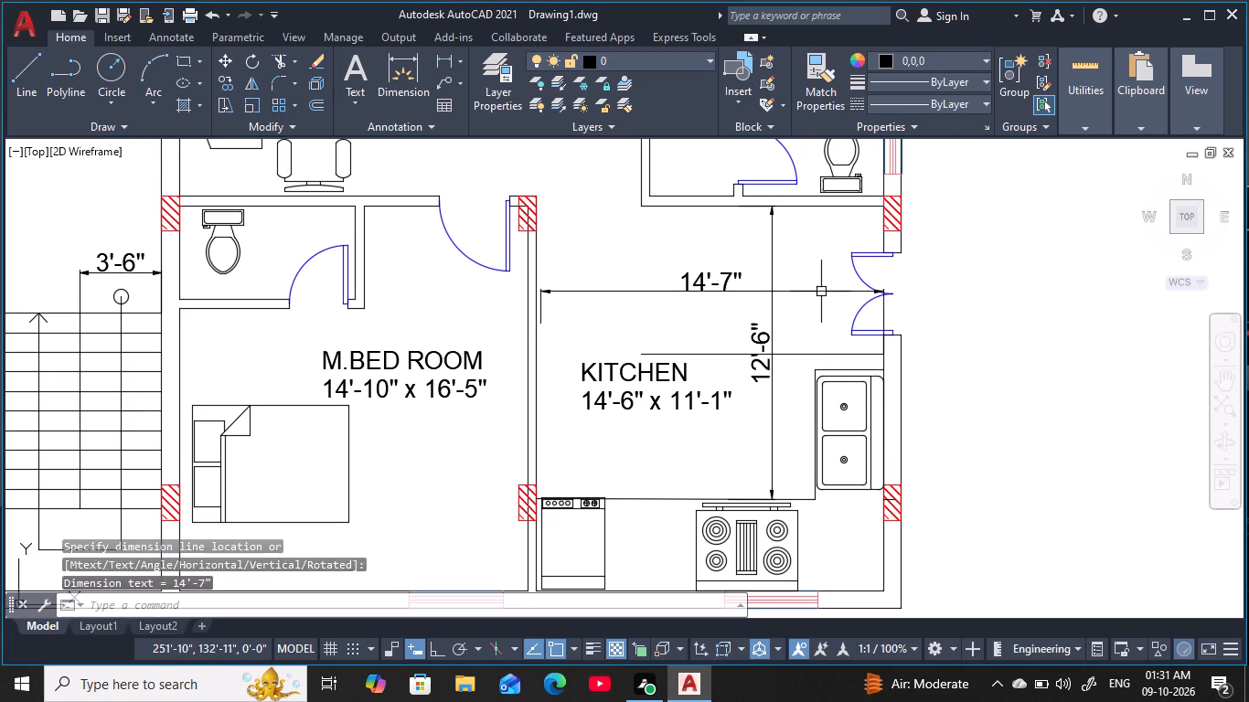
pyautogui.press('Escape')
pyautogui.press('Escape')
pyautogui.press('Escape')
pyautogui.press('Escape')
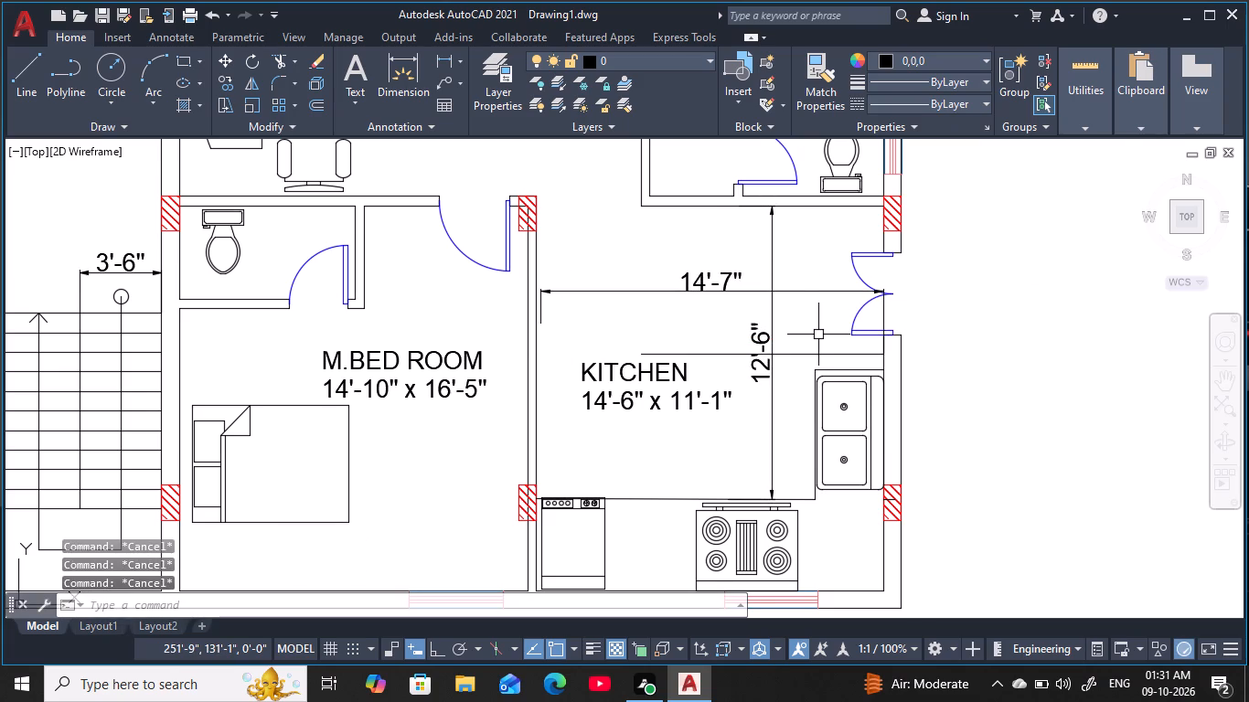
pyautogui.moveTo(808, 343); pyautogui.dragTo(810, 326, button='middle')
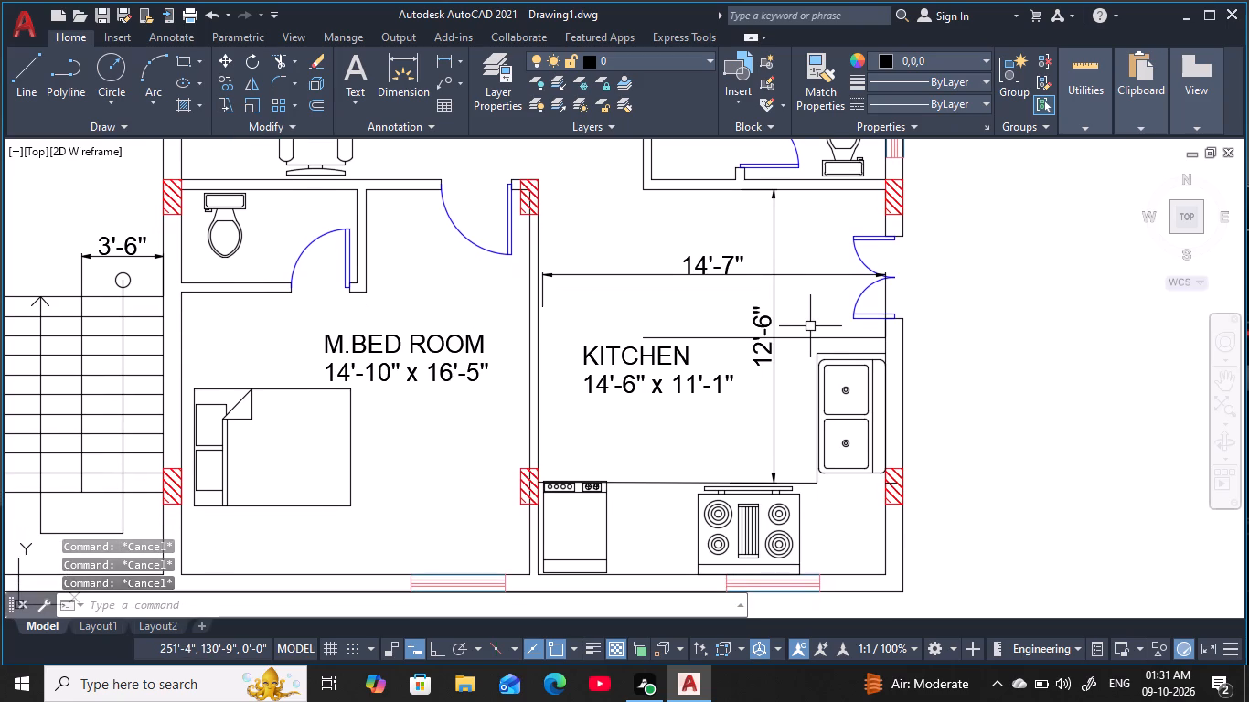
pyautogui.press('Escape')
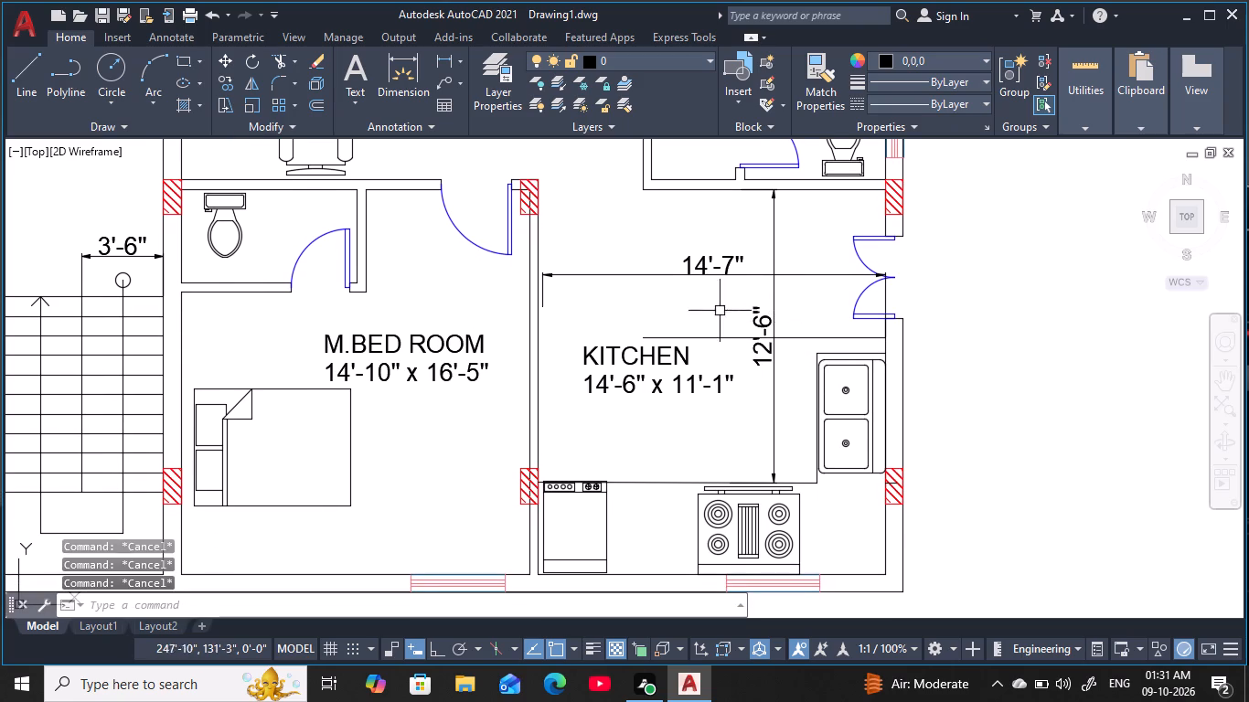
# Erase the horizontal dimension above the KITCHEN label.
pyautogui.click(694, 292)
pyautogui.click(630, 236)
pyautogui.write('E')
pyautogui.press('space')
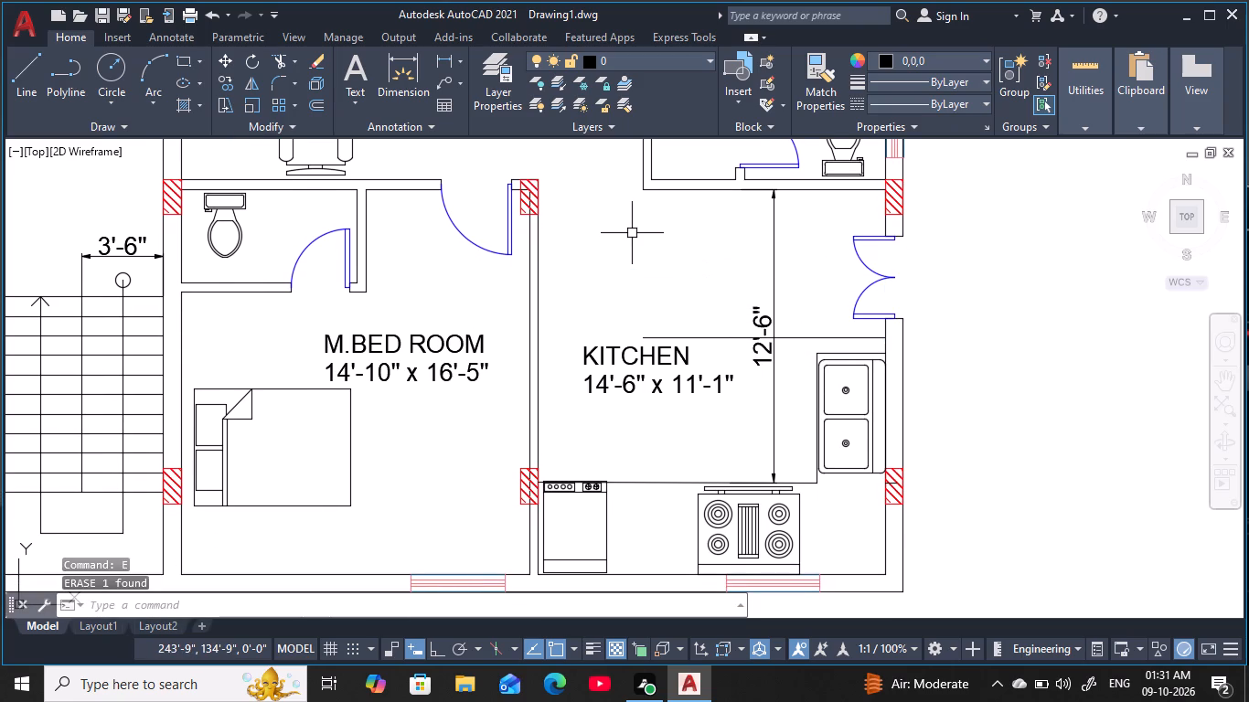
# Add a horizontal linear dimension from the kitchen's west wall face to its east wall face, placed just below the toilet wall.
pyautogui.write('DLI')
pyautogui.press('space')
pyautogui.scroll(2, 558, 239)
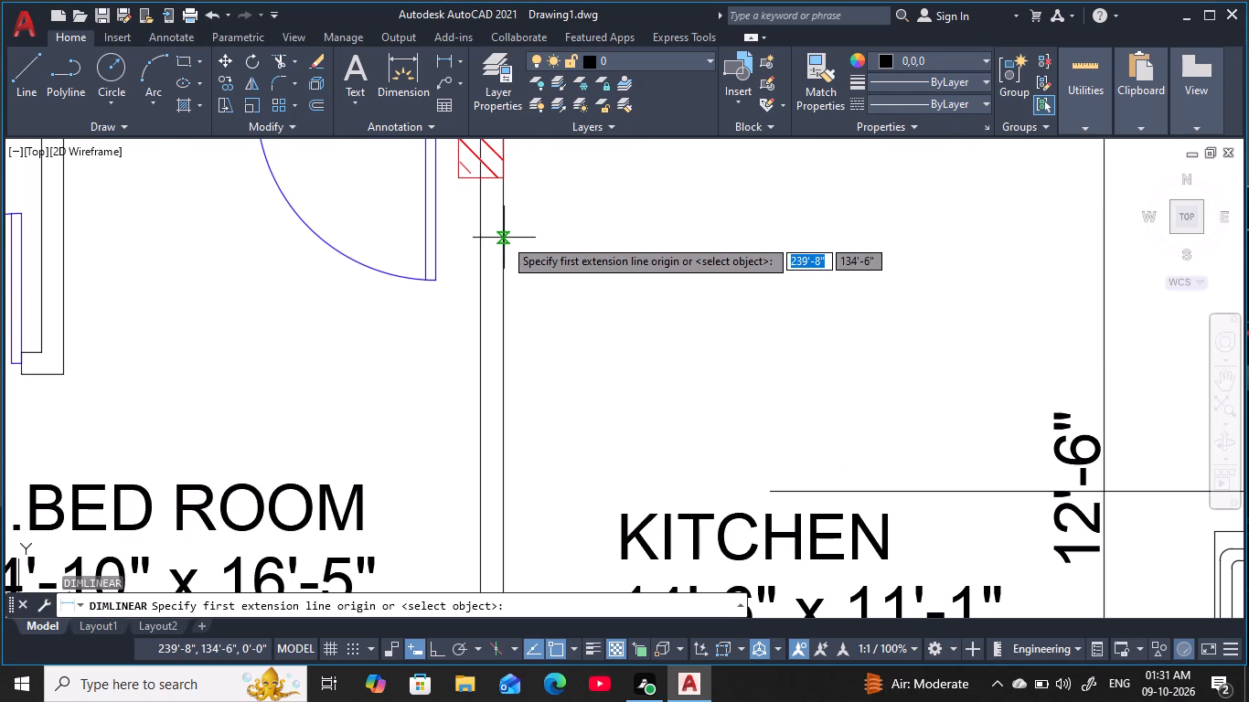
pyautogui.click(504, 238)
pyautogui.moveTo(797, 250); pyautogui.dragTo(451, 274, button='middle')
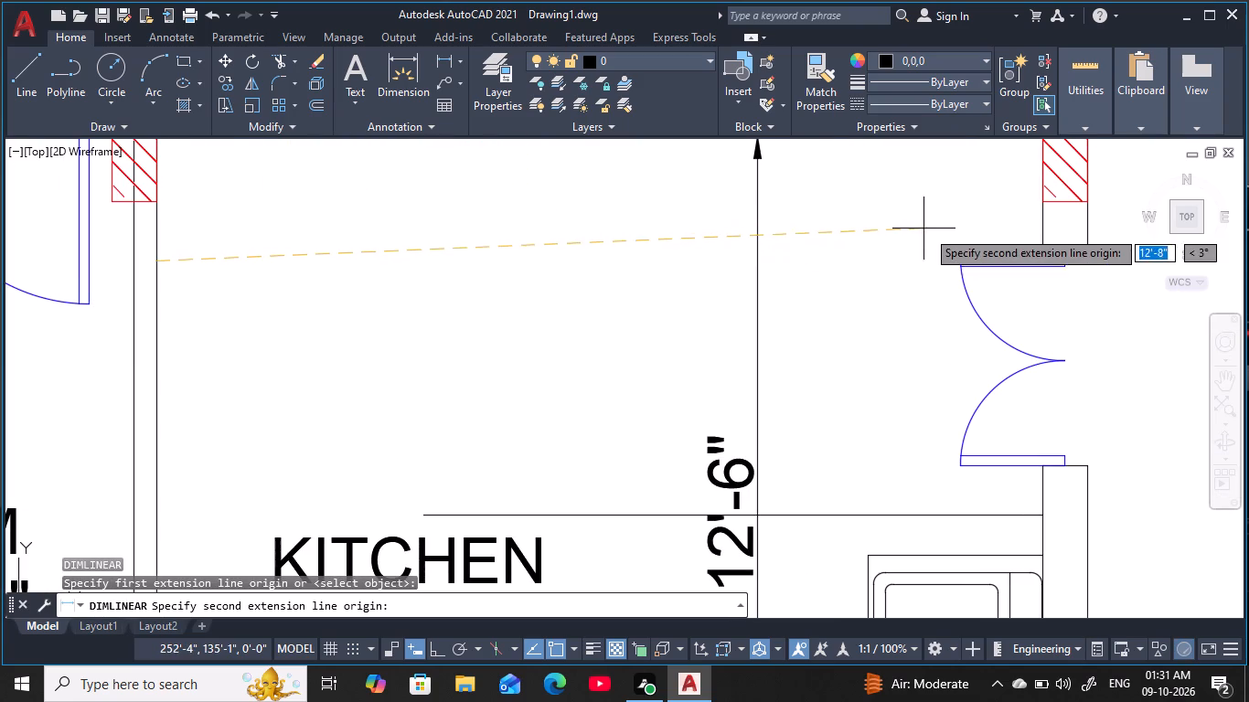
pyautogui.click(1045, 233)
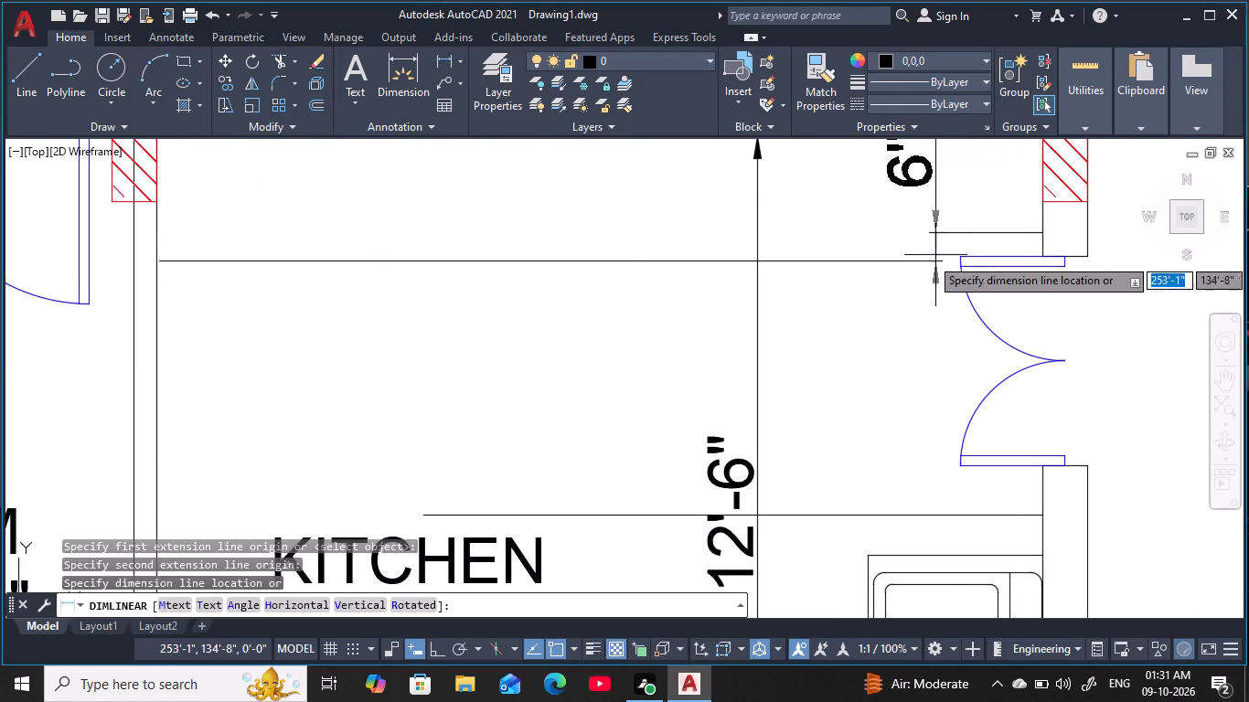
pyautogui.moveTo(847, 273); pyautogui.dragTo(874, 458, button='middle')
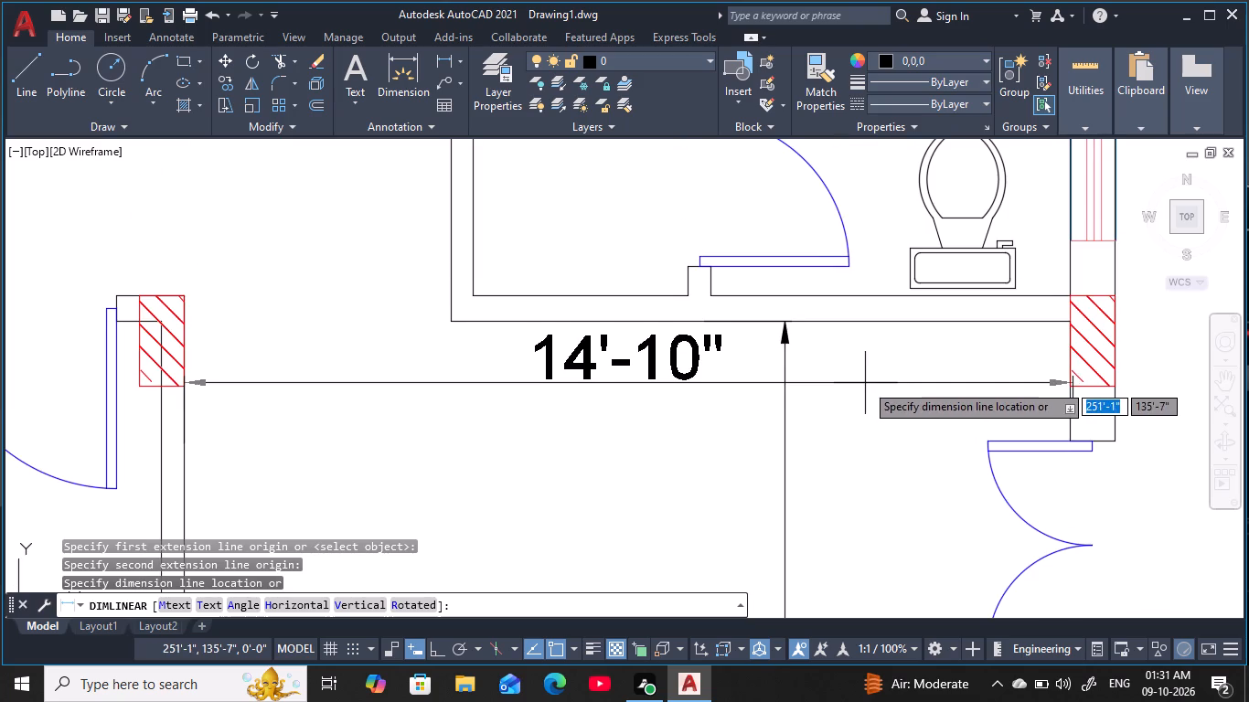
pyautogui.click(864, 390)
pyautogui.moveTo(868, 389); pyautogui.dragTo(893, 336, button='middle')
pyautogui.scroll(-2, 895, 337)
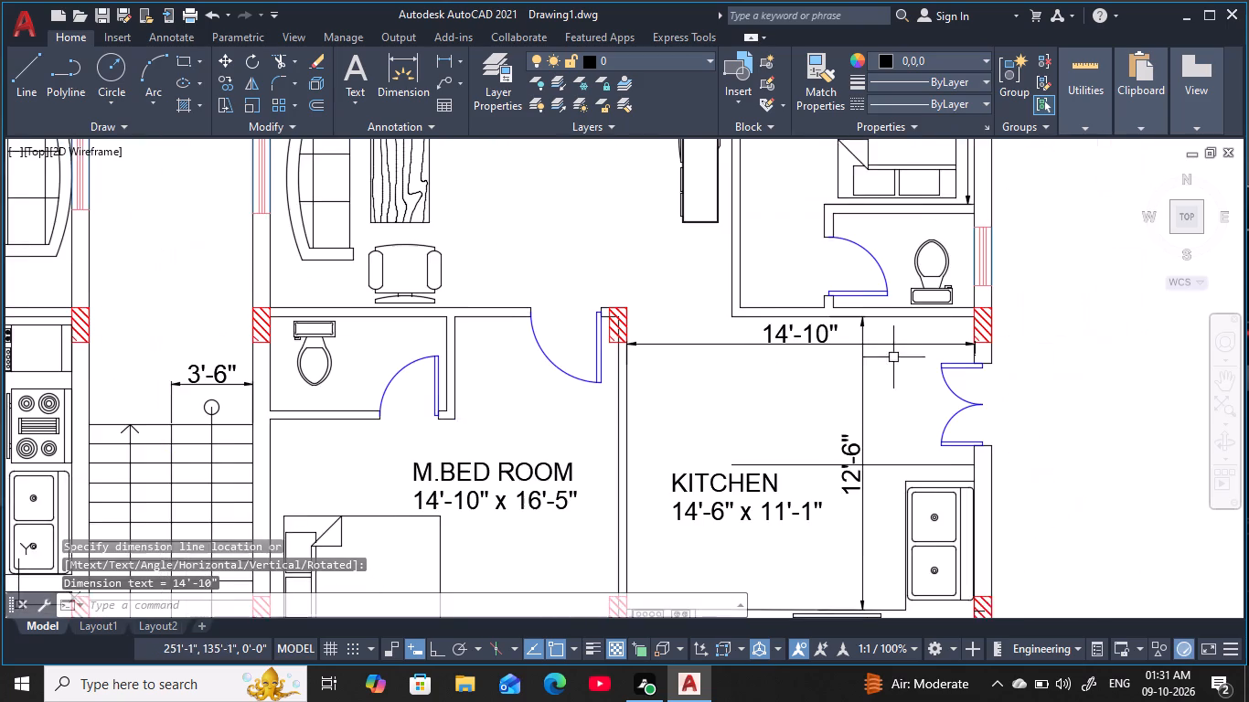
pyautogui.moveTo(892, 371); pyautogui.dragTo(897, 294, button='middle')
pyautogui.press('Escape')
pyautogui.press('Escape')
pyautogui.press('Escape')
pyautogui.press('Escape')
pyautogui.press('Escape')
# Change the size line under the KITCHEN label to 14'-10" x 12'-6".
pyautogui.click(741, 435)
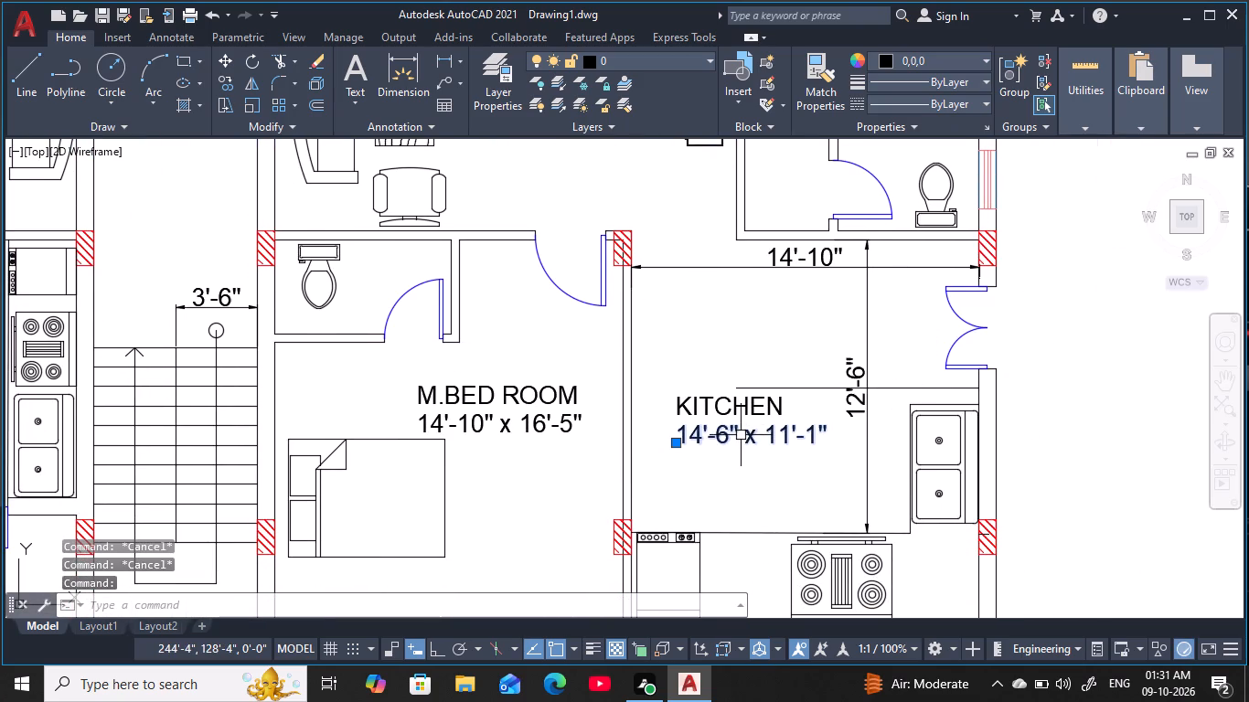
pyautogui.doubleClick(738, 434)
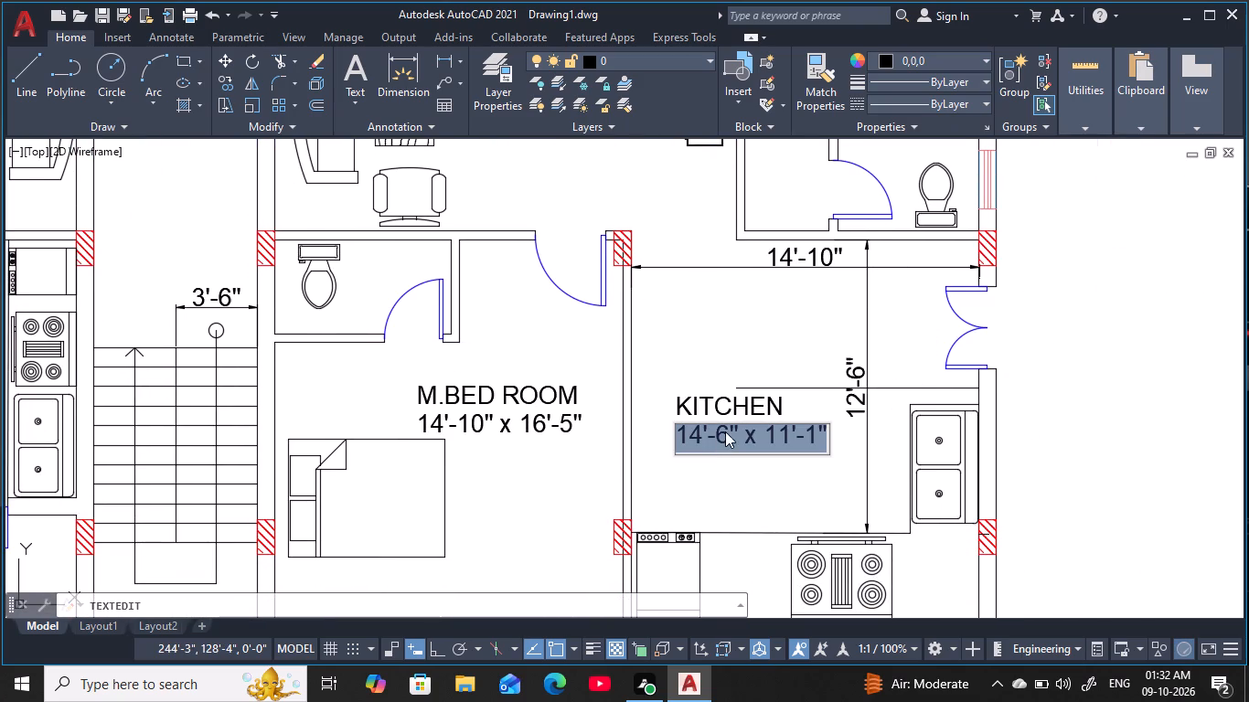
pyautogui.click(725, 431)
pyautogui.press('BackSpace')
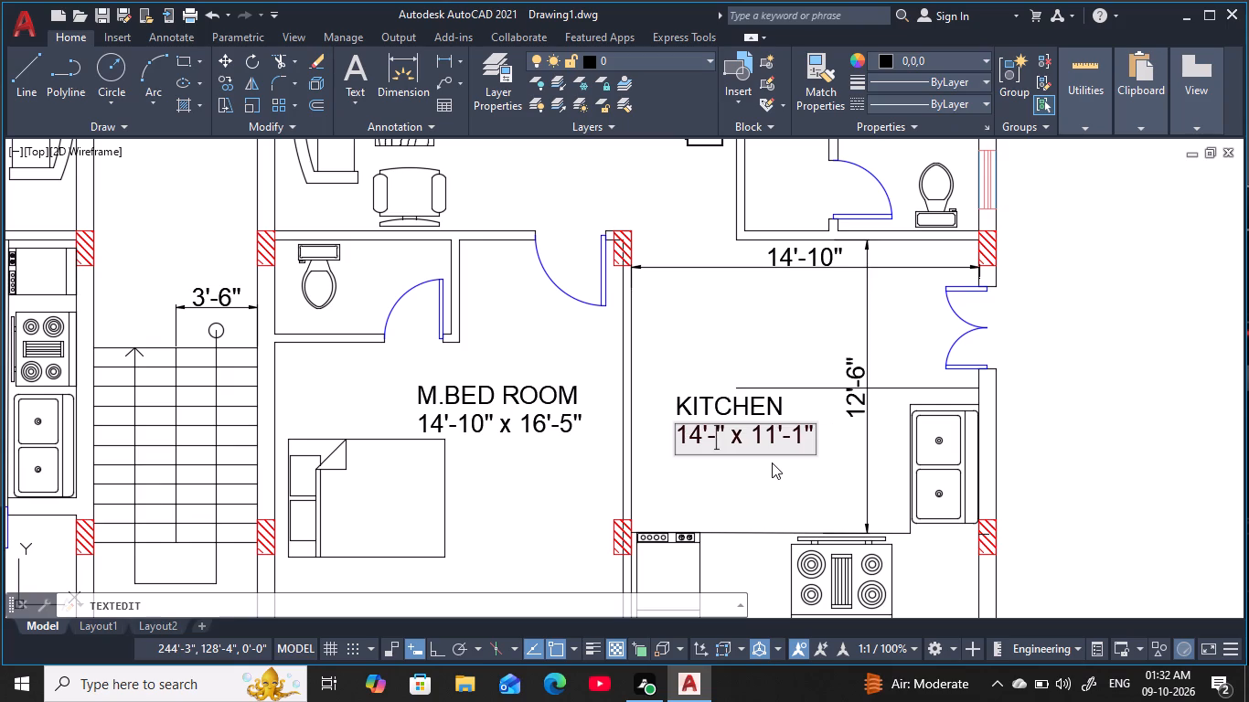
pyautogui.write('10')
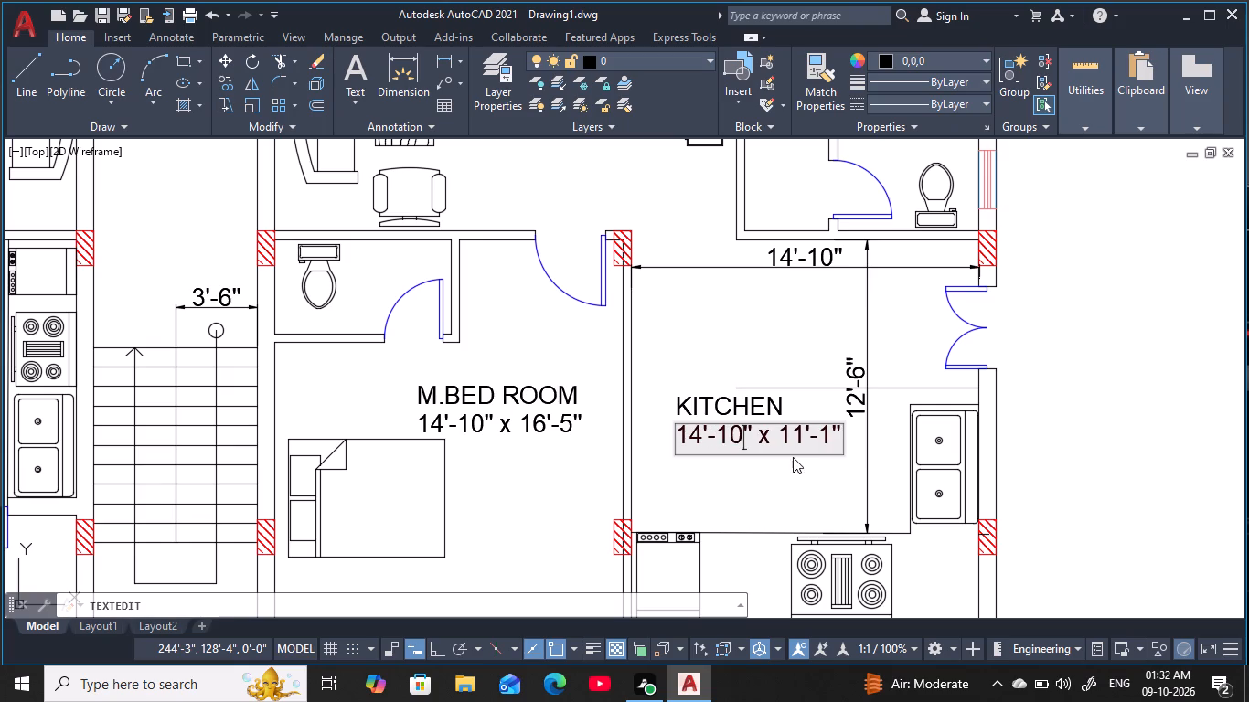
pyautogui.click(801, 441)
pyautogui.press('BackSpace')
pyautogui.press('2')
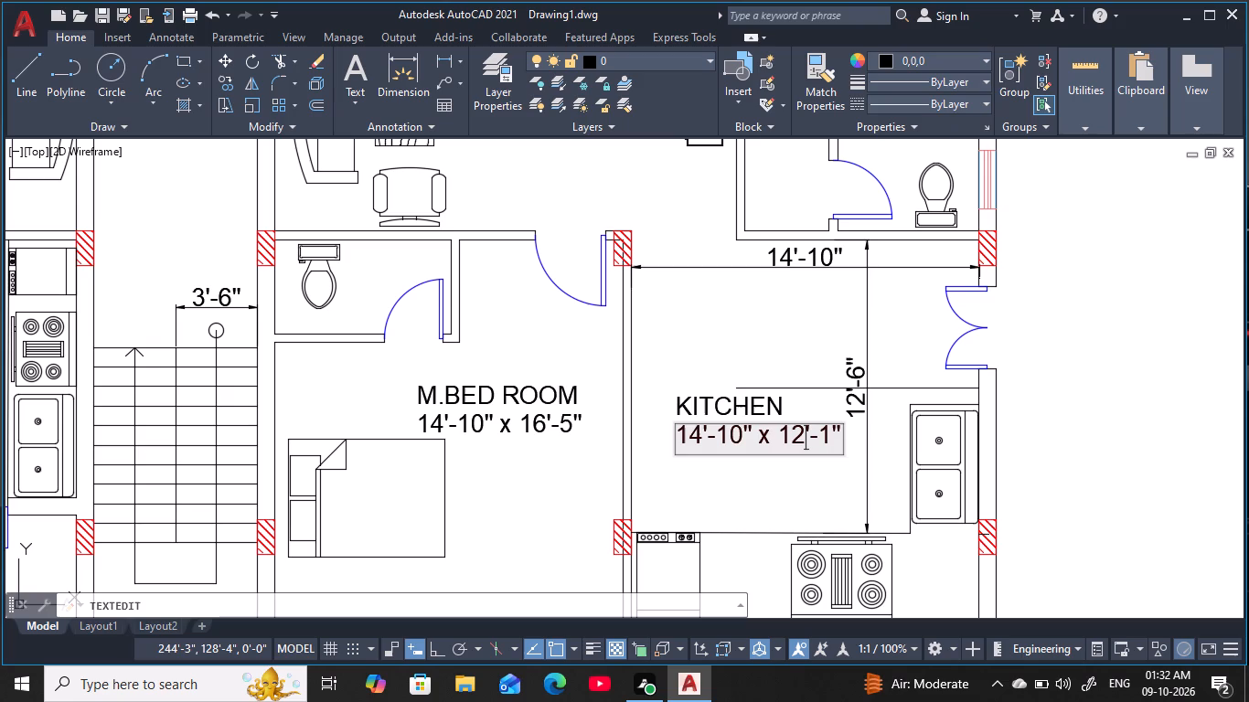
pyautogui.click(830, 439)
pyautogui.press('BackSpace')
pyautogui.press('6')
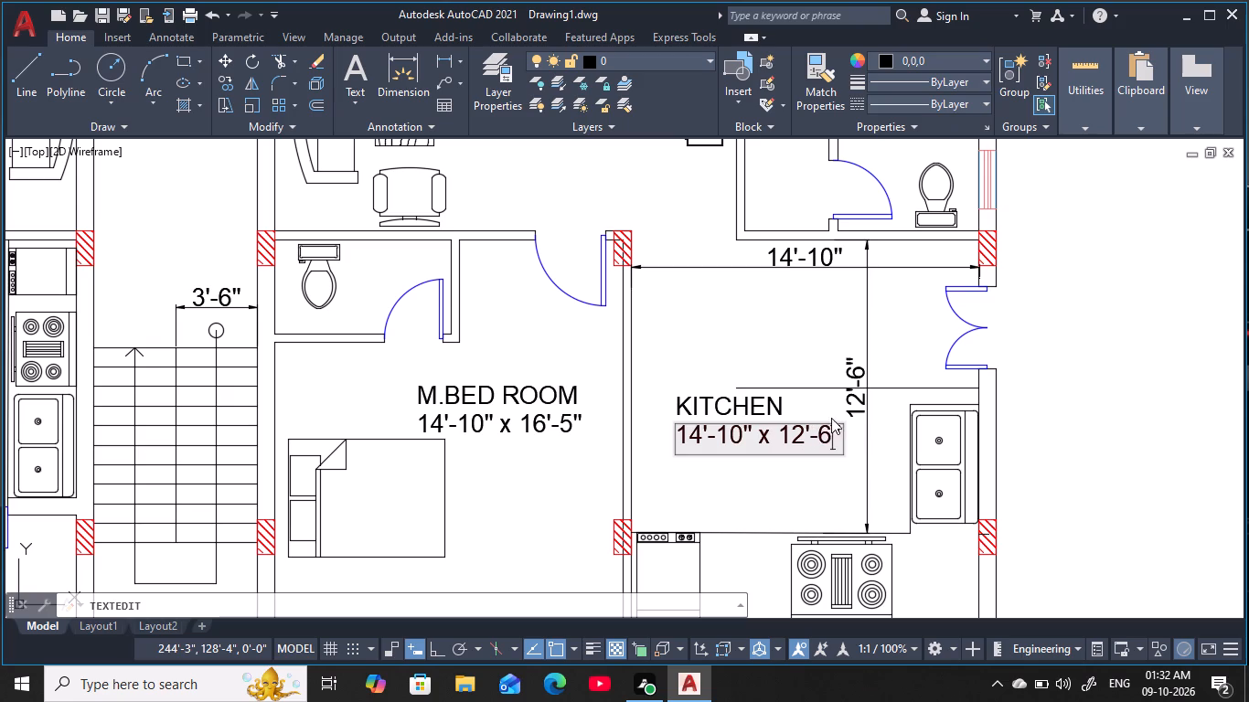
pyautogui.press('Return')
pyautogui.scroll(-1, 823, 435)
pyautogui.moveTo(824, 439); pyautogui.dragTo(861, 378, button='middle')
pyautogui.press('Escape')
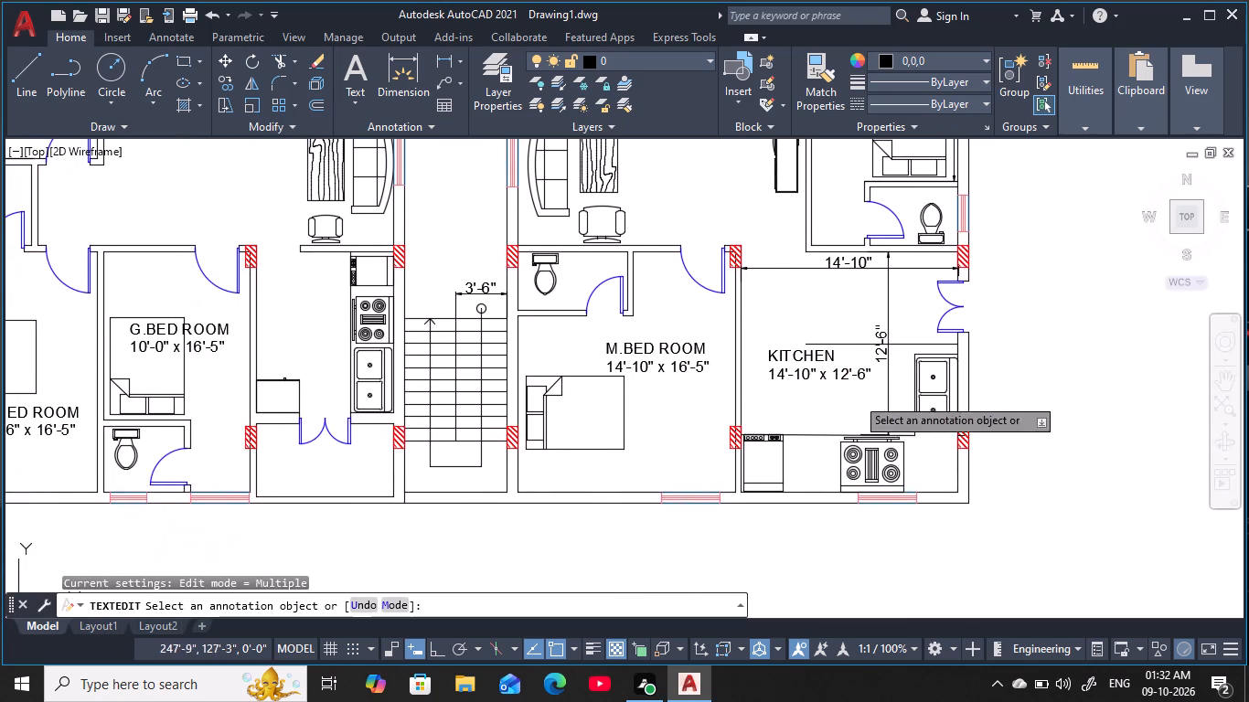
pyautogui.press('Escape')
pyautogui.press('Escape')
pyautogui.press('Escape')
# Erase the kitchen's vertical and horizontal dimensions together with the loose horizontal line above the sink.
pyautogui.click(900, 365)
pyautogui.click(854, 284)
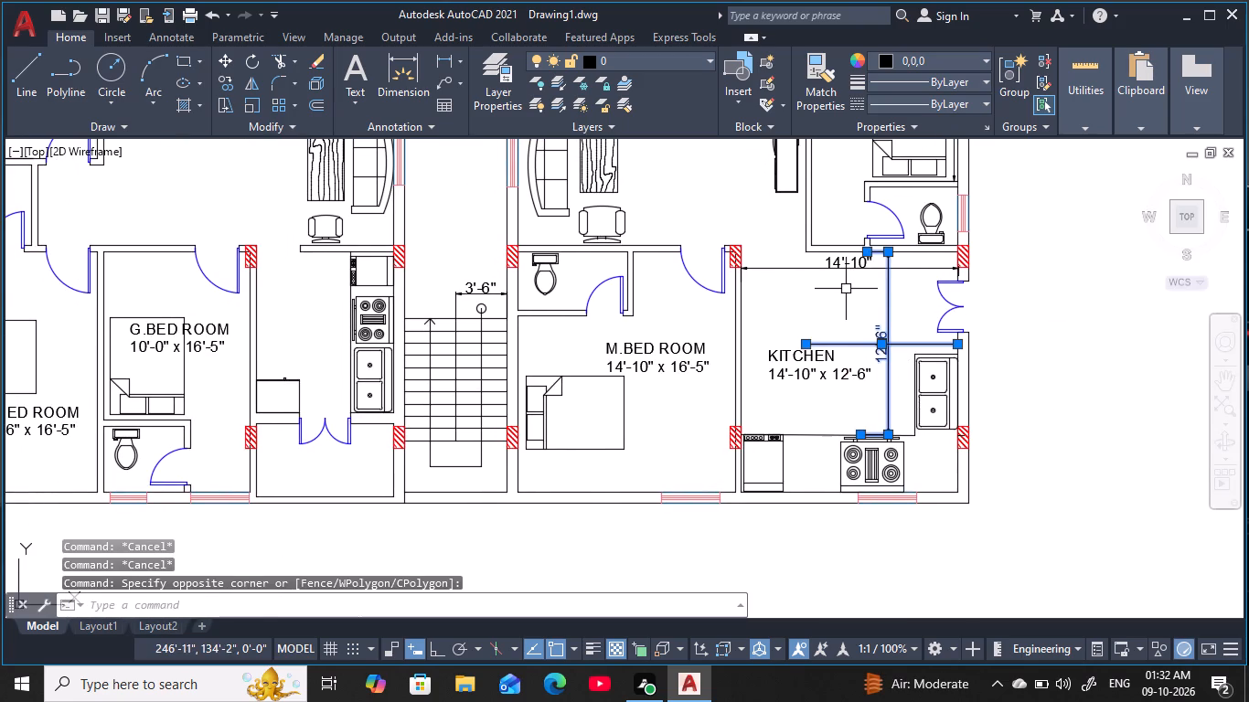
pyautogui.press('e')
pyautogui.press('space')
pyautogui.click(849, 292)
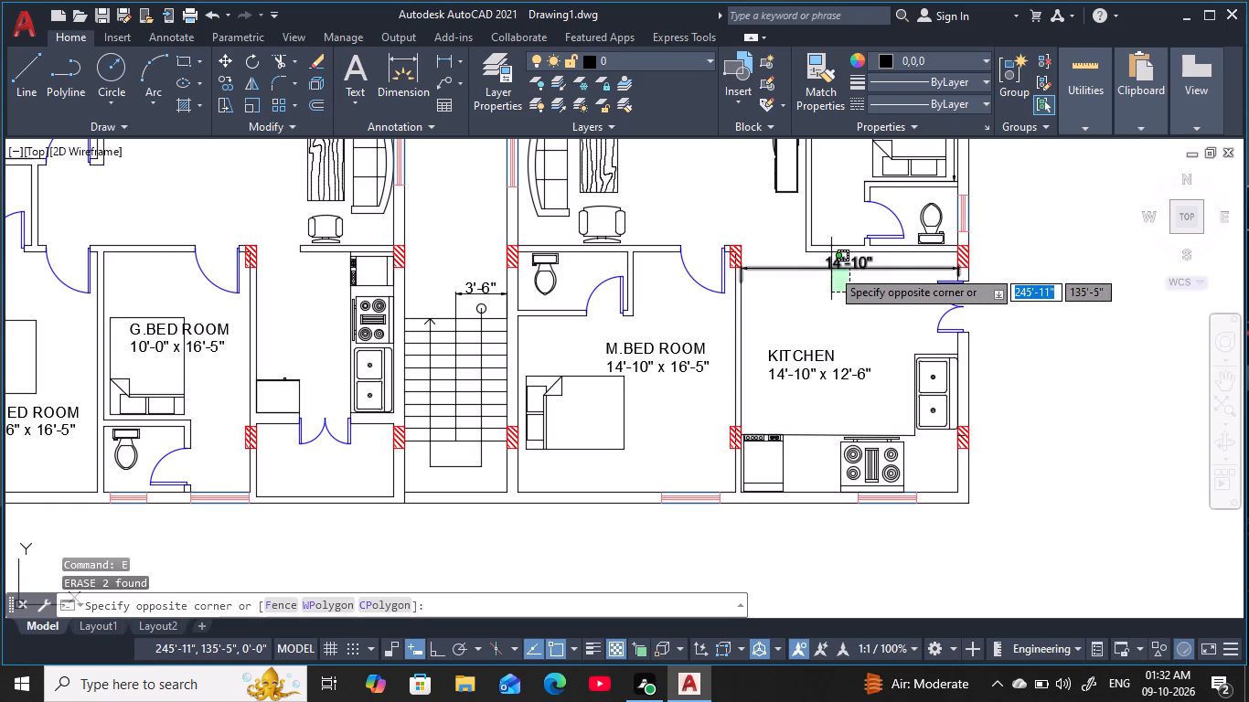
pyautogui.click(829, 268)
pyautogui.press('space')
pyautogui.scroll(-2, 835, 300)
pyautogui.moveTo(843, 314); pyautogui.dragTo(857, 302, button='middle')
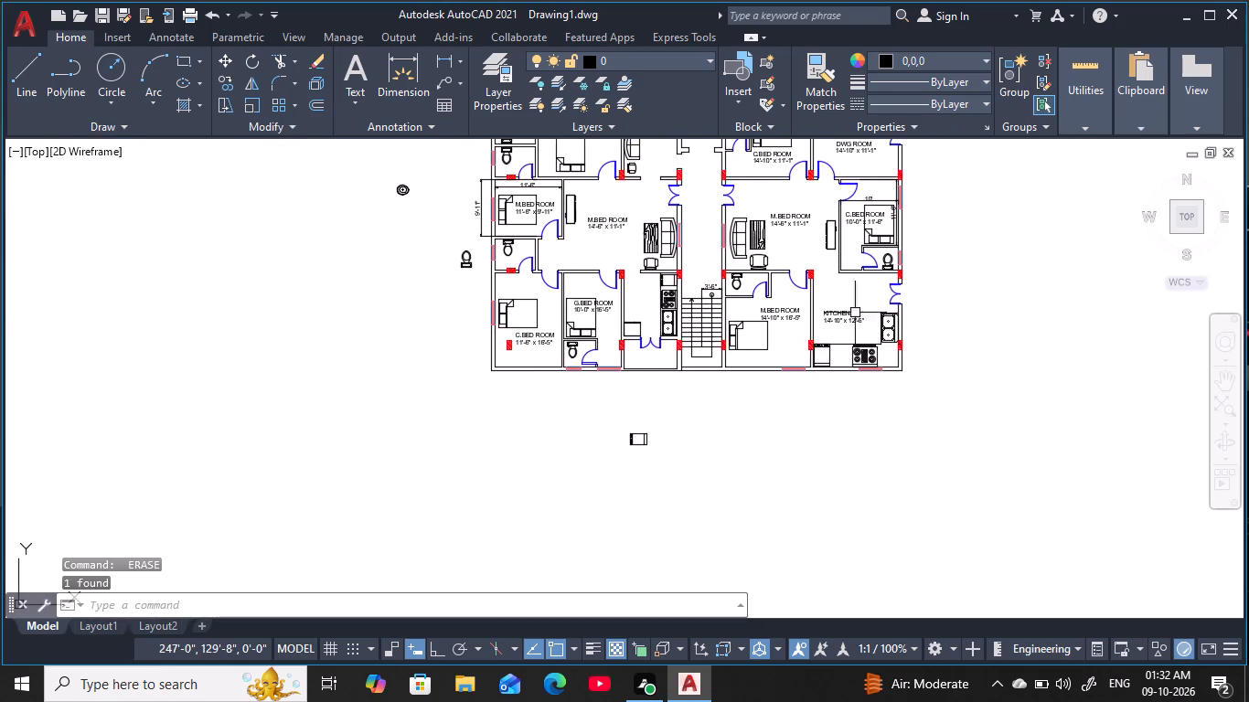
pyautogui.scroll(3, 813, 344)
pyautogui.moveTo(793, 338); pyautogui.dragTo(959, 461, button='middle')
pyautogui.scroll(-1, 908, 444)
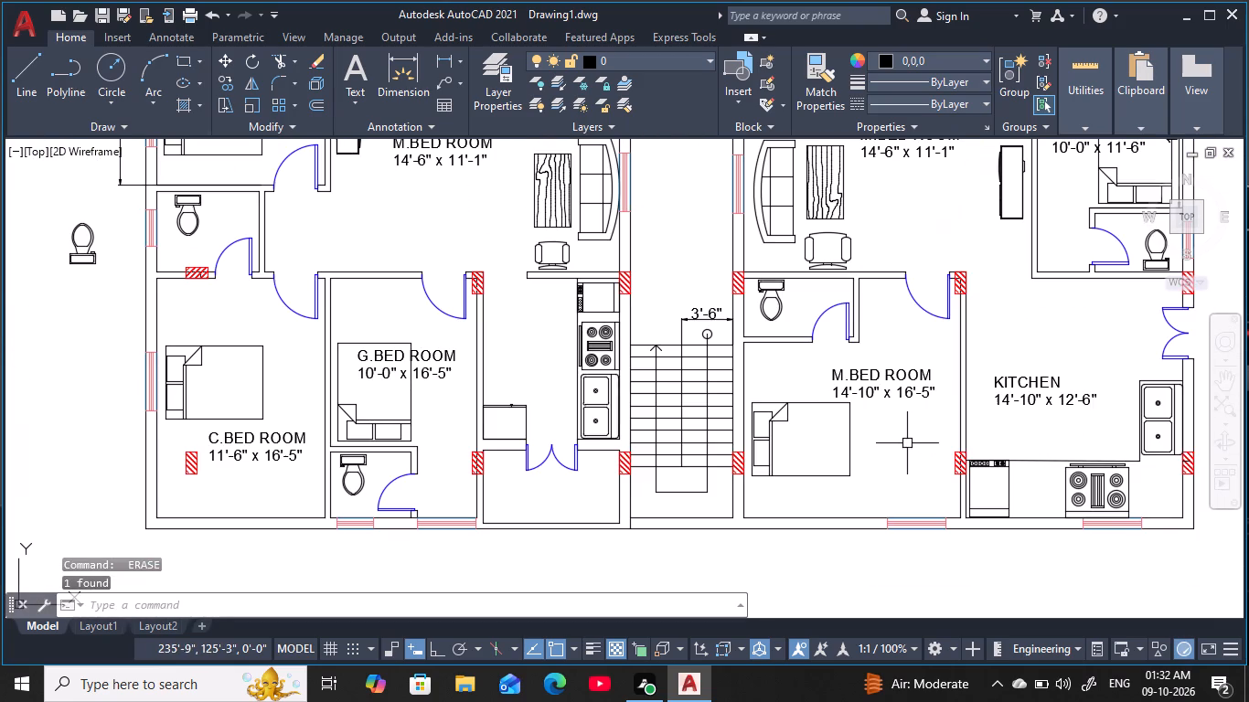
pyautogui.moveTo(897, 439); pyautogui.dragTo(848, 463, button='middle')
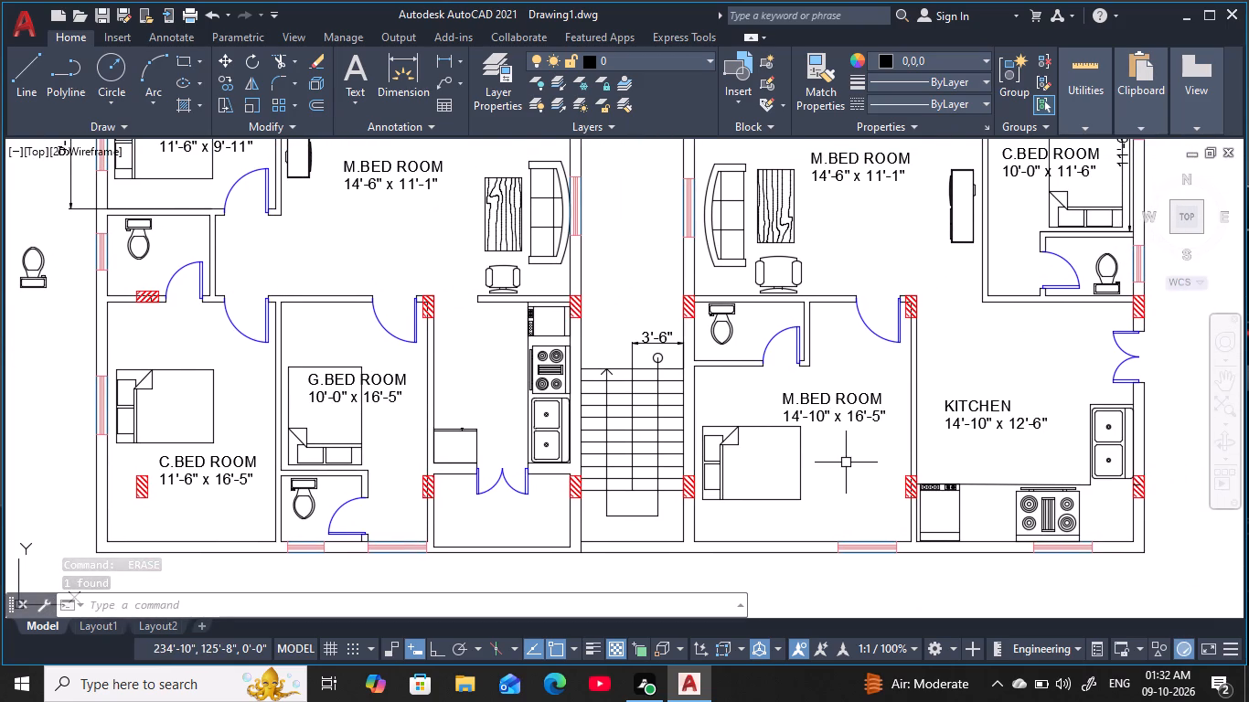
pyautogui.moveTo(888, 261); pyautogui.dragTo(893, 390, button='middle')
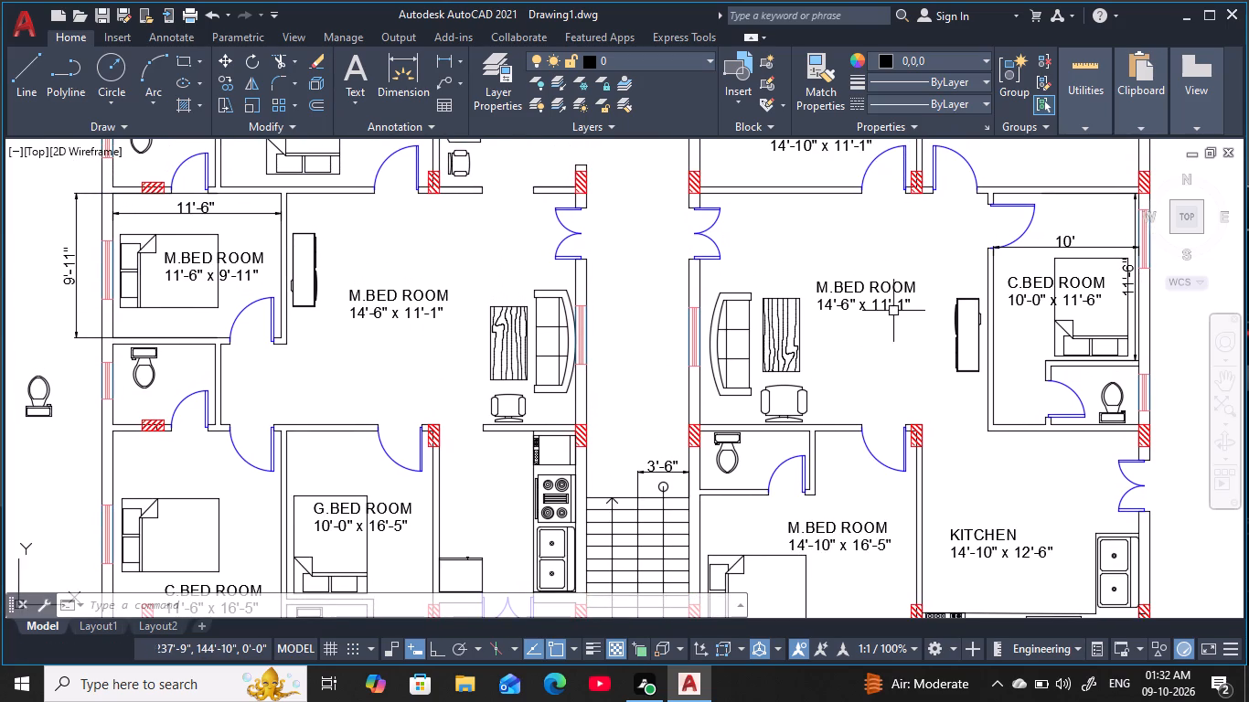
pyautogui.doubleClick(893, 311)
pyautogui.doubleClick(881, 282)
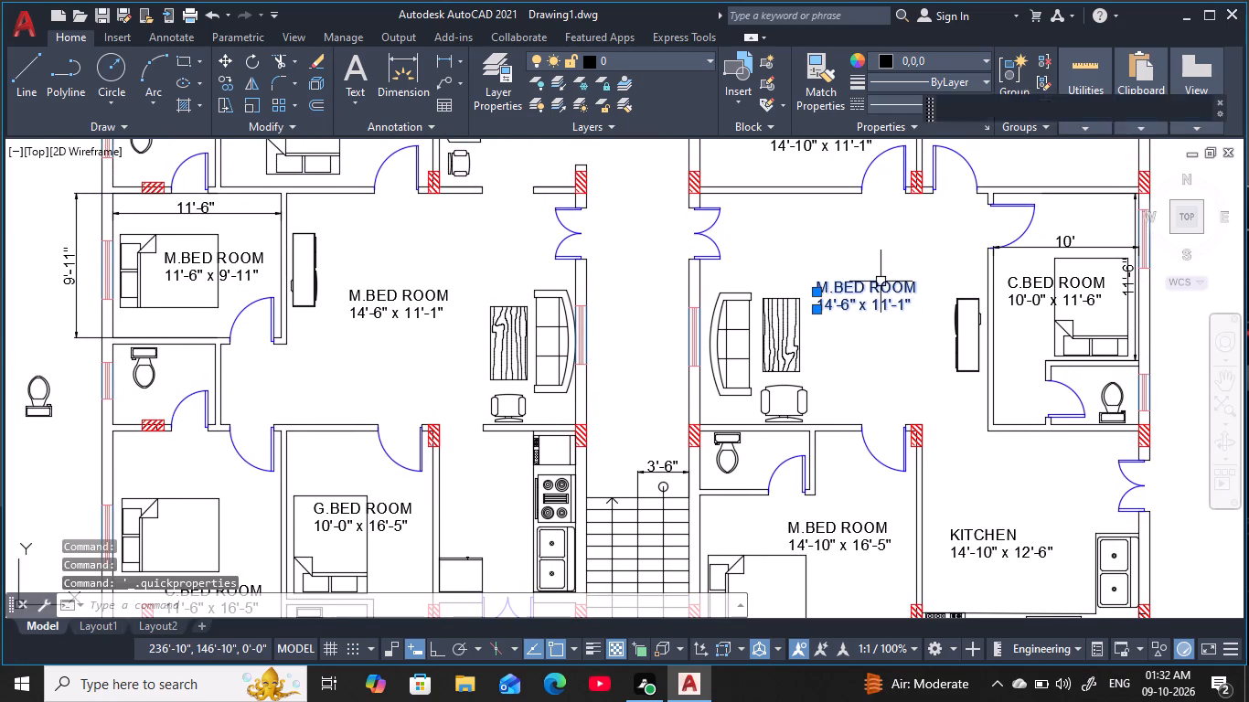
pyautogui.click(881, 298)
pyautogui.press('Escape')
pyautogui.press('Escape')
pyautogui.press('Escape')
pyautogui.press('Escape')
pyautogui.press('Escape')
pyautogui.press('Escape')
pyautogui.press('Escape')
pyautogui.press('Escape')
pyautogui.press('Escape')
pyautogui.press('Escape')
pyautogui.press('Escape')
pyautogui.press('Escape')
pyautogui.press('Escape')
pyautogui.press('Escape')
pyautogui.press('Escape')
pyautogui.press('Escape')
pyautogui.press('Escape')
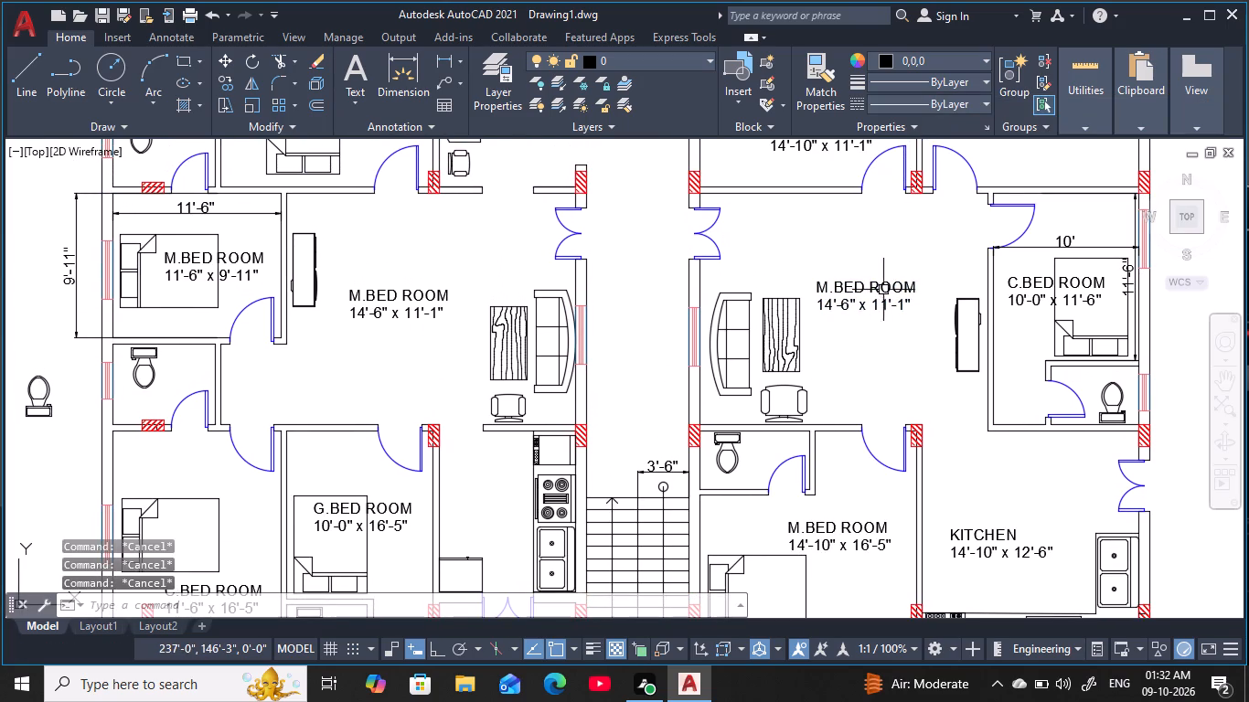
# Rename the M.BED ROOM label in the hall east of the stairs as LIVING HALL.
pyautogui.doubleClick(884, 290)
pyautogui.press('BackSpace')
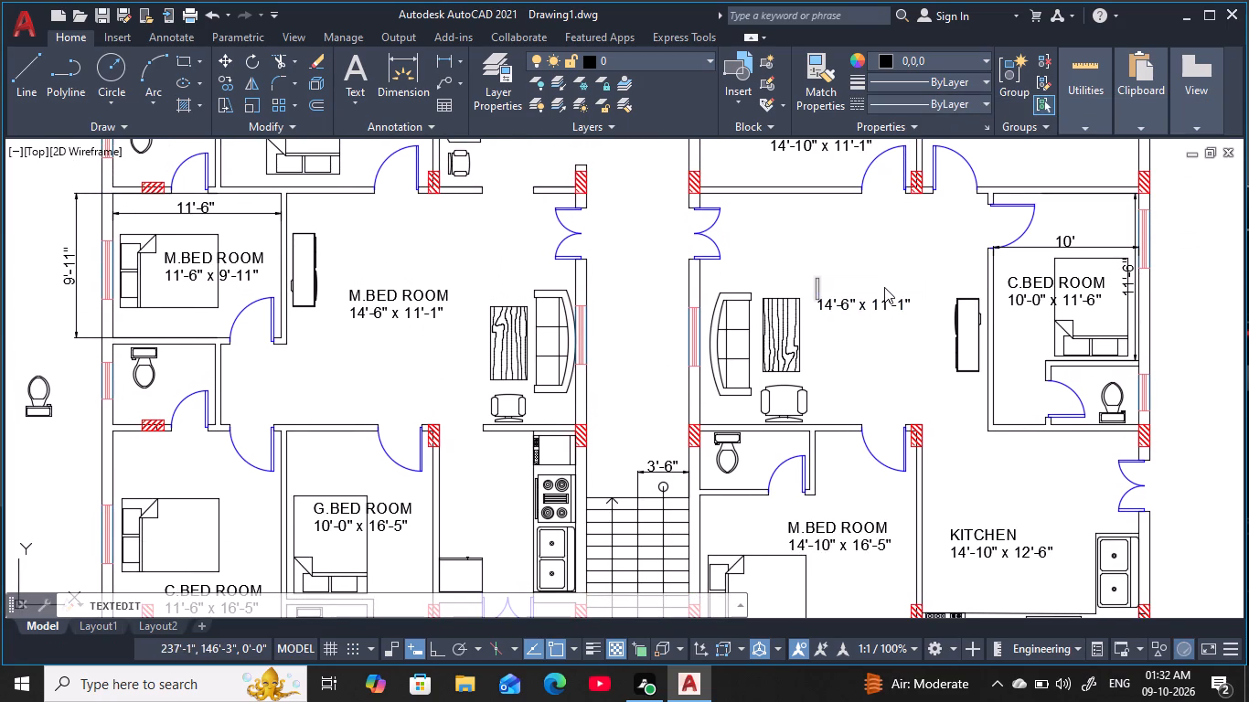
pyautogui.write('LI')
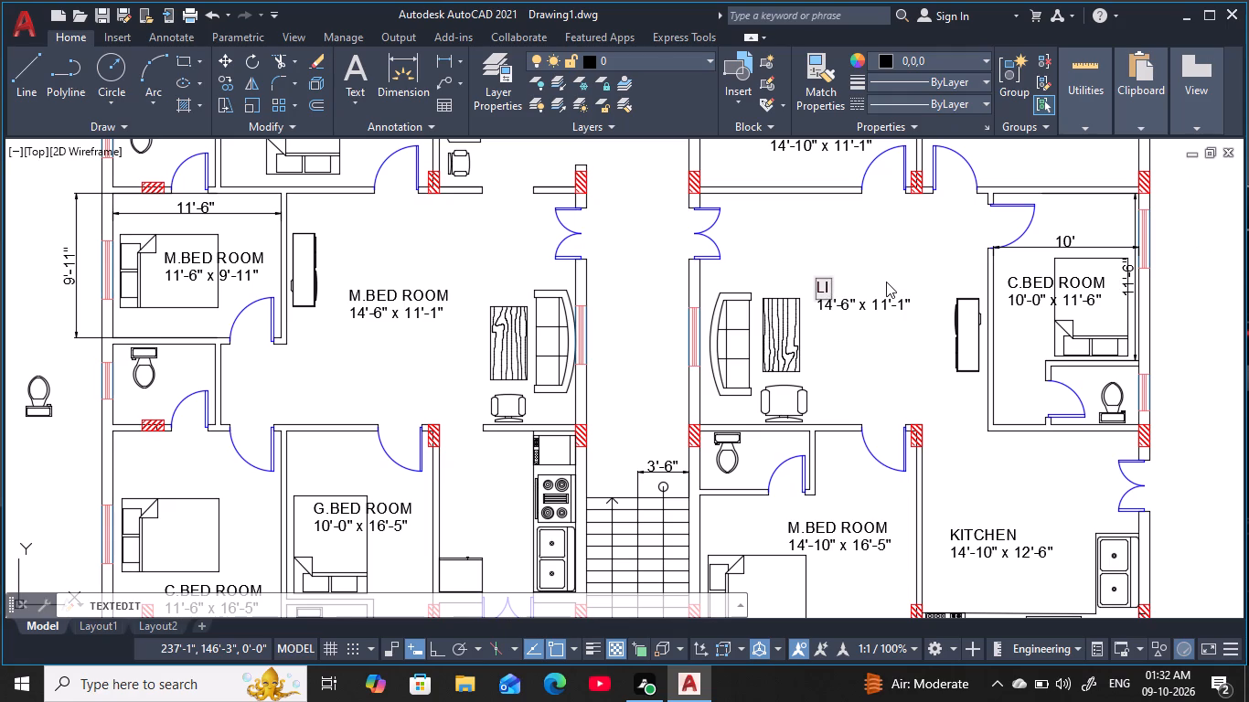
pyautogui.press('v')
pyautogui.write('ING')
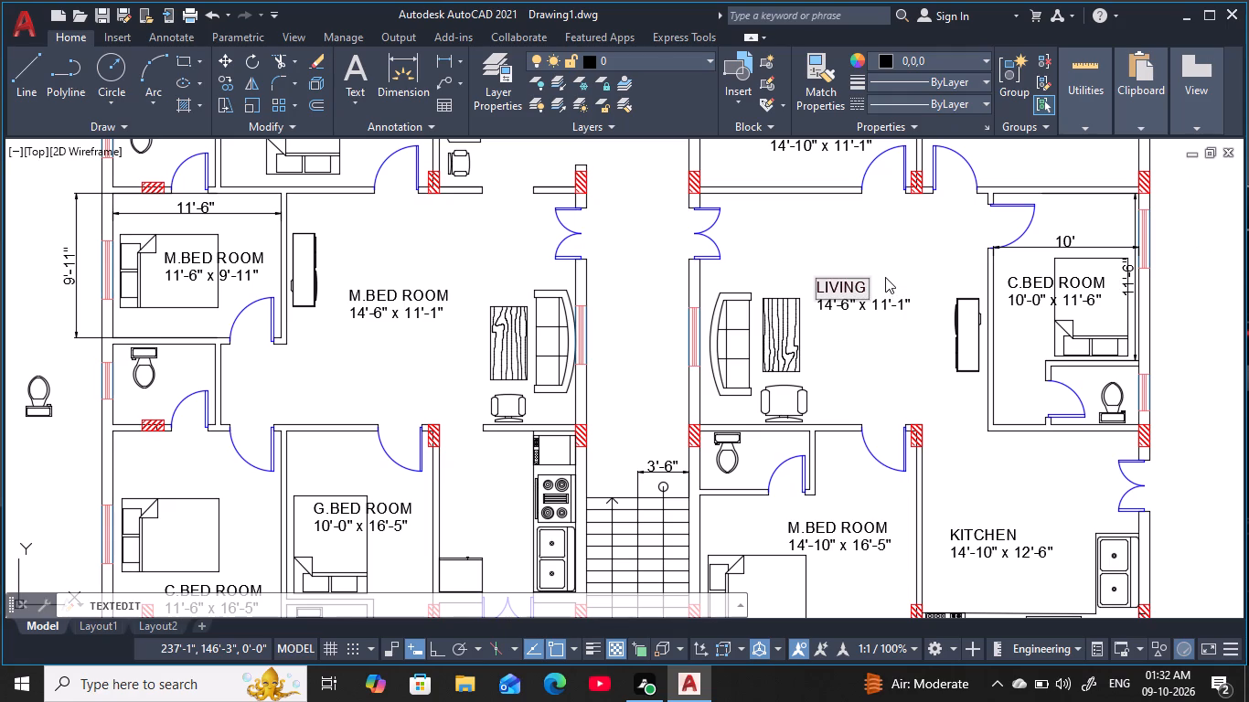
pyautogui.press('space')
pyautogui.press('h')
pyautogui.press('a')
pyautogui.press('l')
pyautogui.press('l')
pyautogui.press('Return')
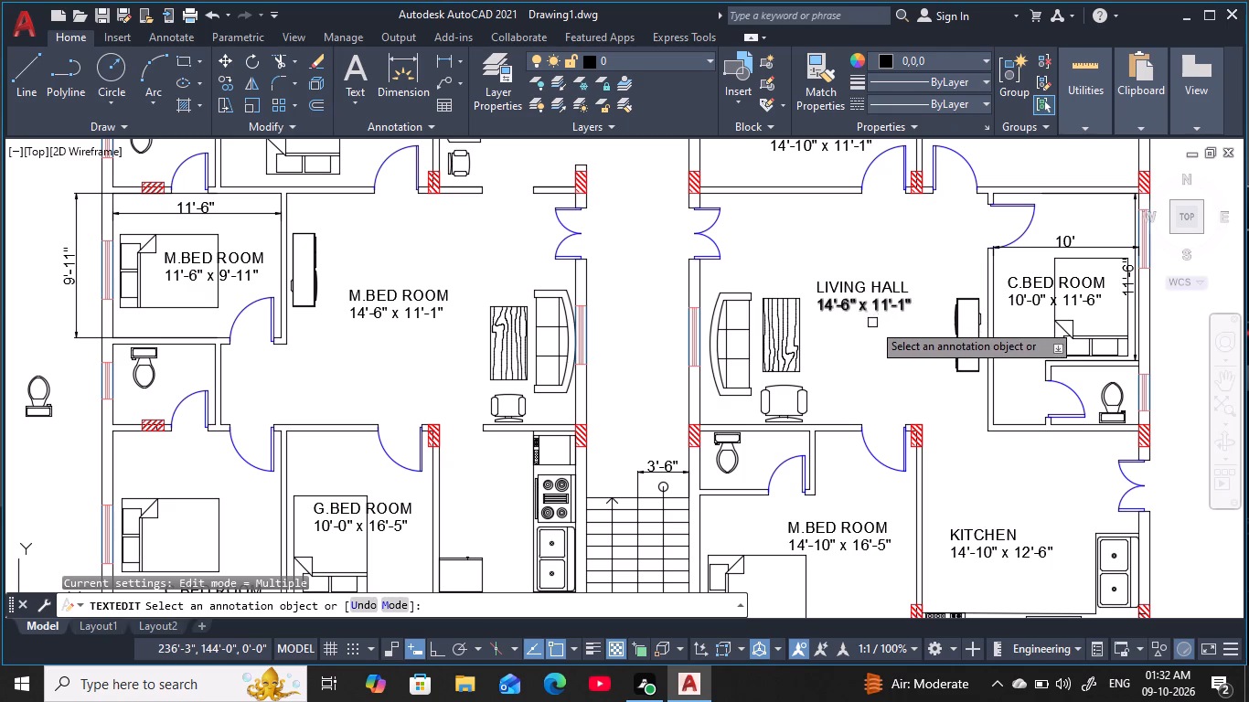
pyautogui.press('Escape')
pyautogui.press('Escape')
pyautogui.press('Escape')
pyautogui.press('Escape')
pyautogui.press('Escape')
pyautogui.press('Escape')
pyautogui.press('Escape')
pyautogui.press('Escape')
pyautogui.press('Escape')
pyautogui.press('Escape')
pyautogui.press('Escape')
pyautogui.press('Escape')
pyautogui.press('Escape')
pyautogui.press('Escape')
# Change the size line under the LIVING HALL label to 19'-8" x 15'-10".
pyautogui.doubleClick(888, 309)
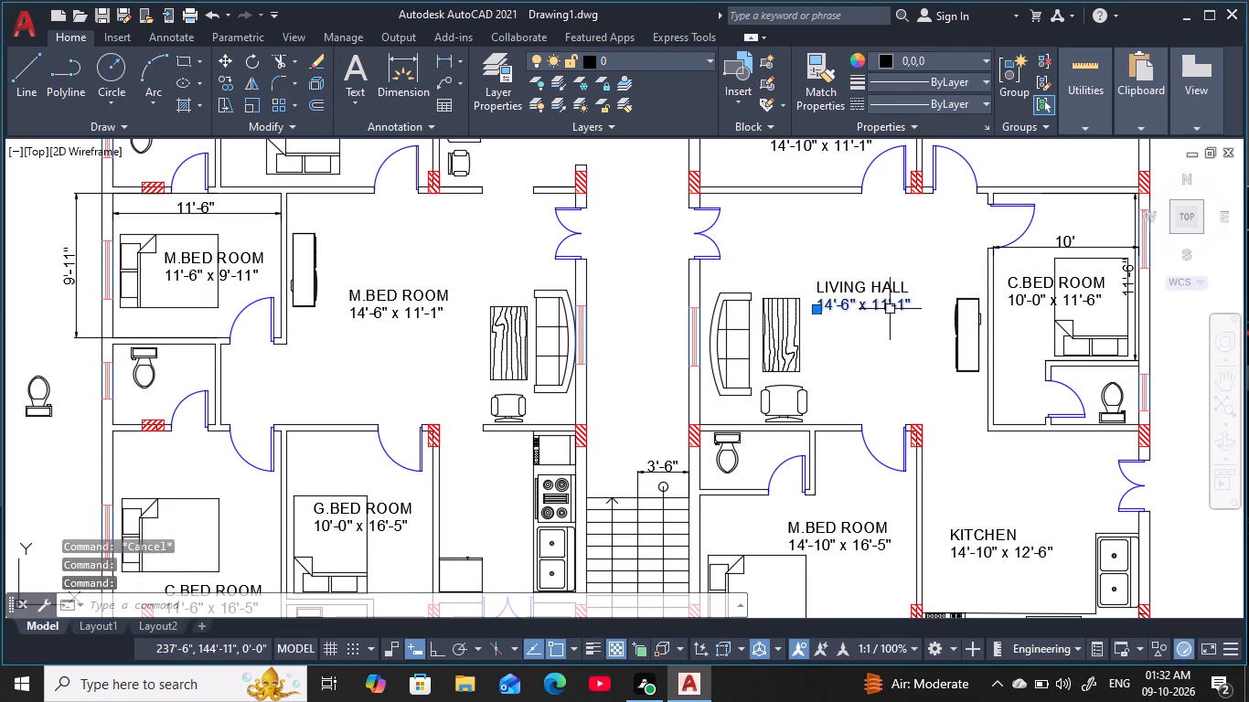
pyautogui.doubleClick(889, 306)
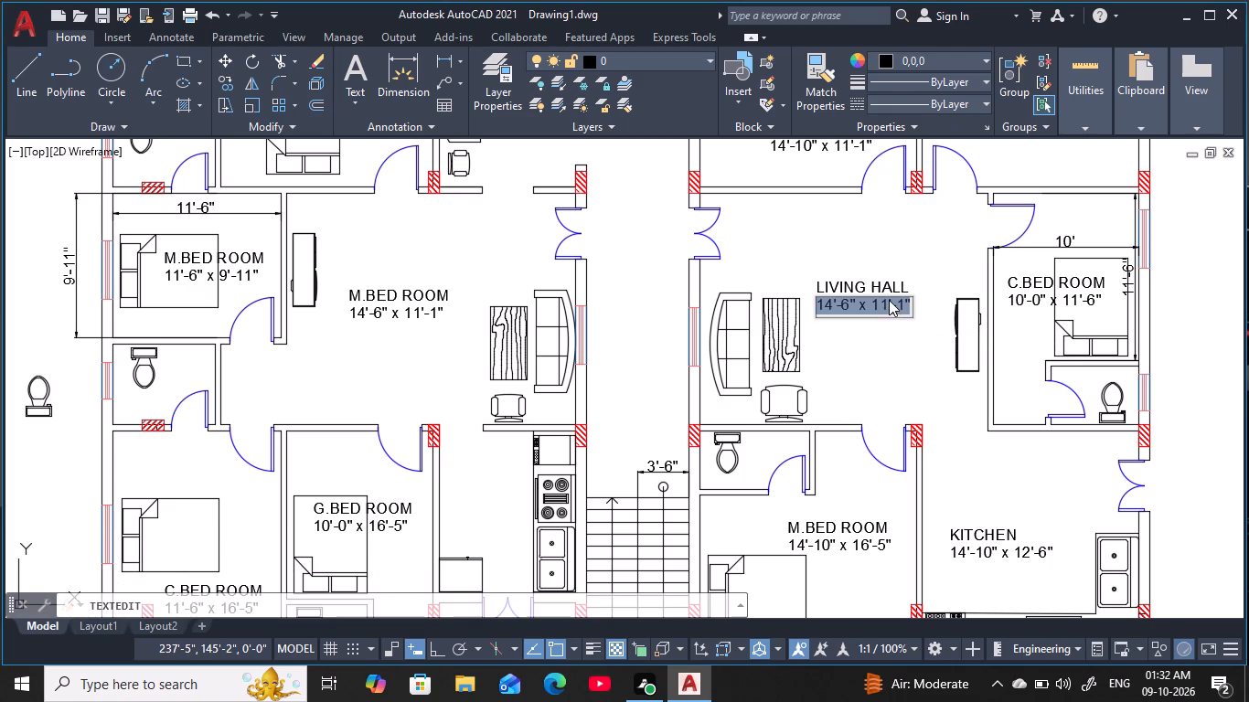
pyautogui.click(902, 300)
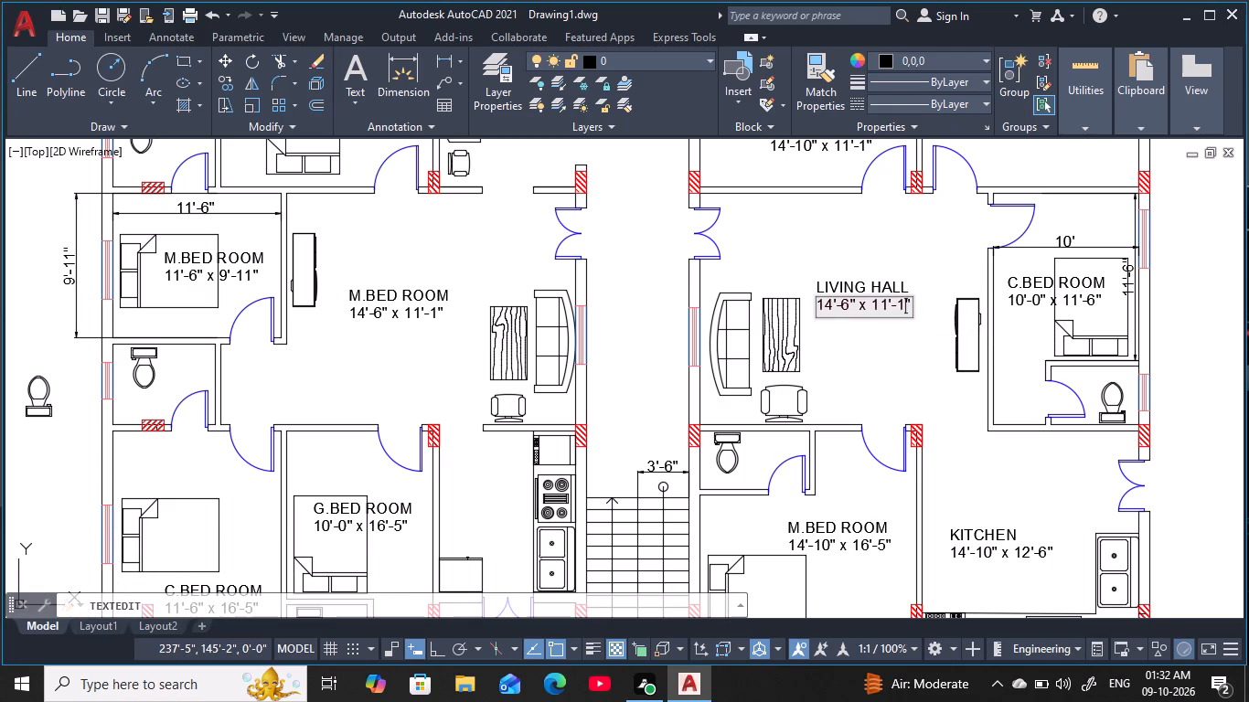
pyautogui.press('BackSpace')
pyautogui.scroll(3, 902, 317)
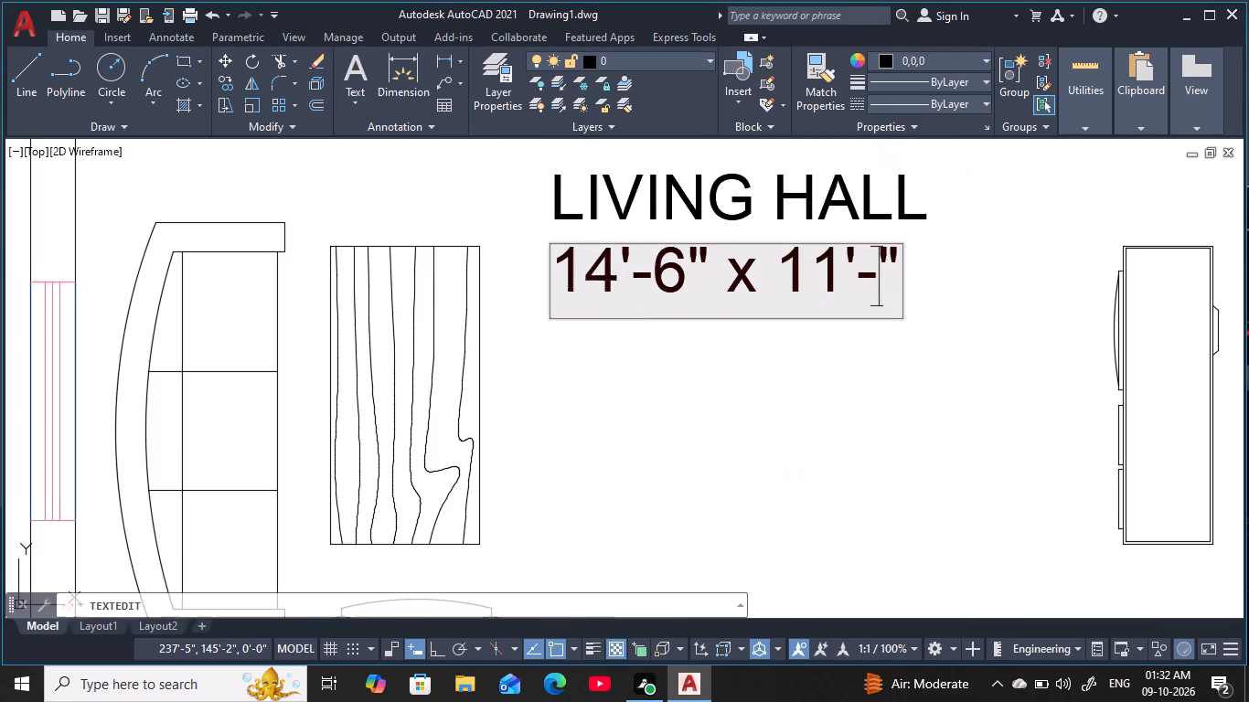
pyautogui.moveTo(903, 315); pyautogui.dragTo(915, 356, button='middle')
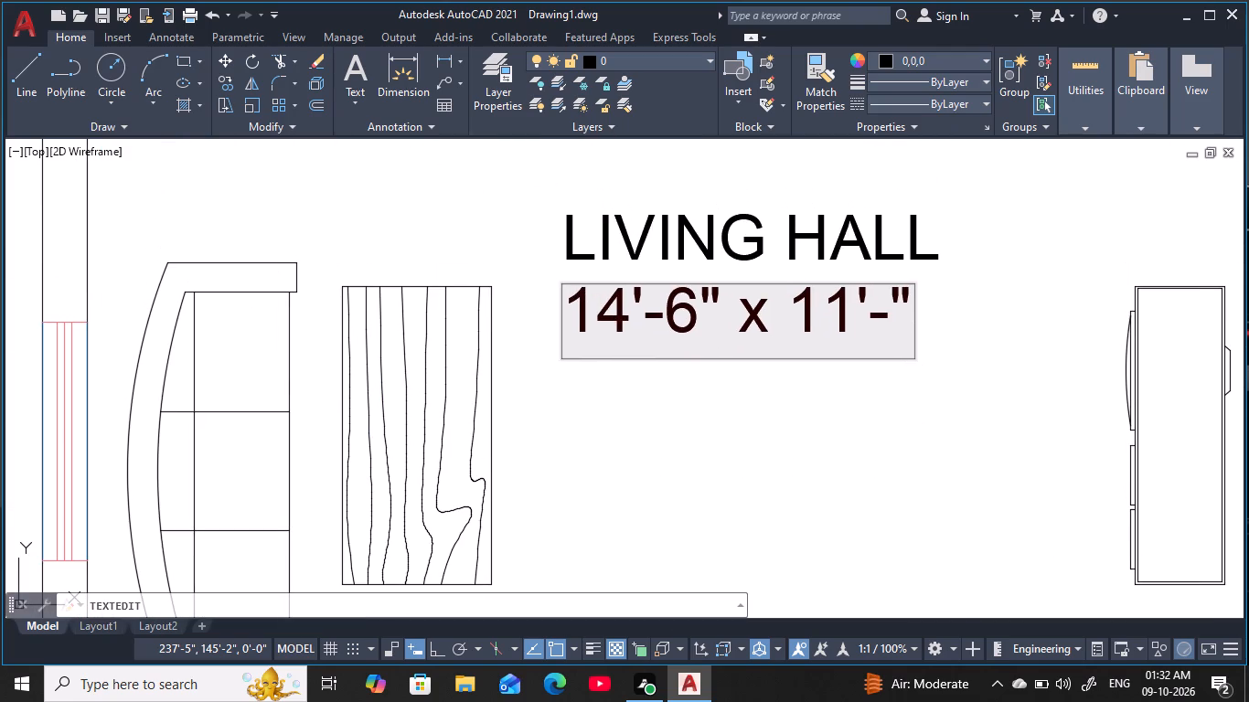
pyautogui.press('1')
pyautogui.press('0')
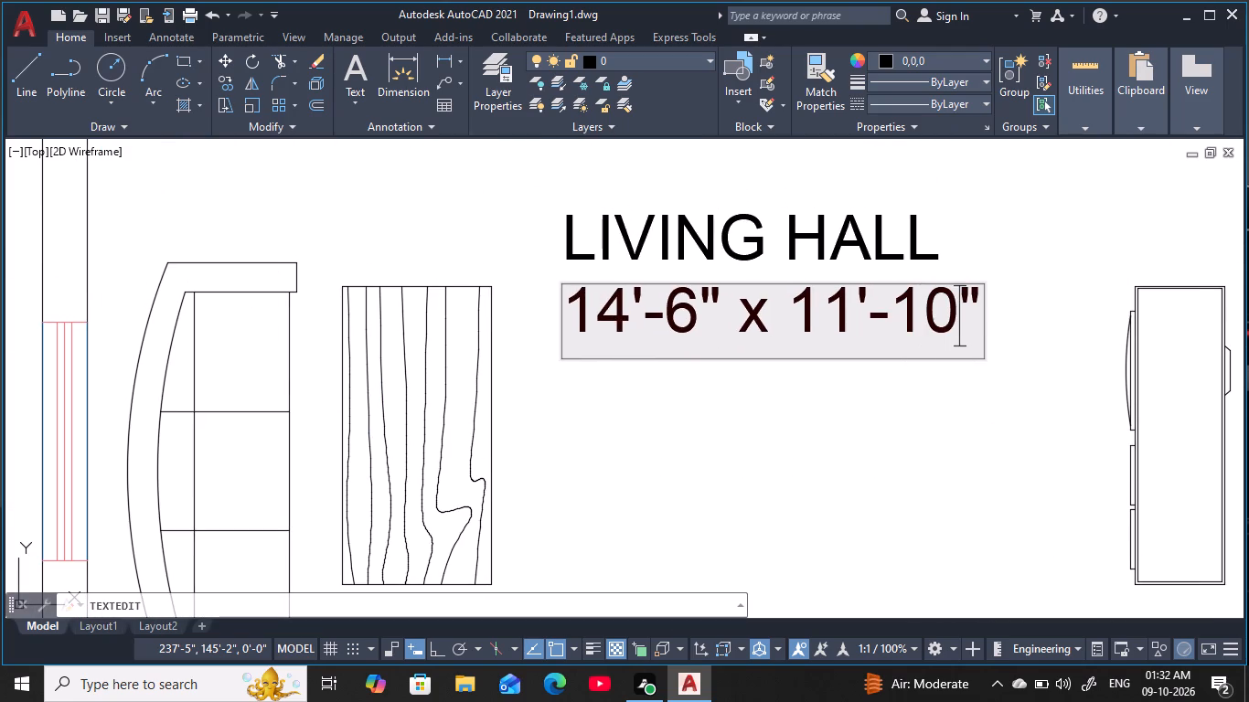
pyautogui.click(857, 312)
pyautogui.press('BackSpace')
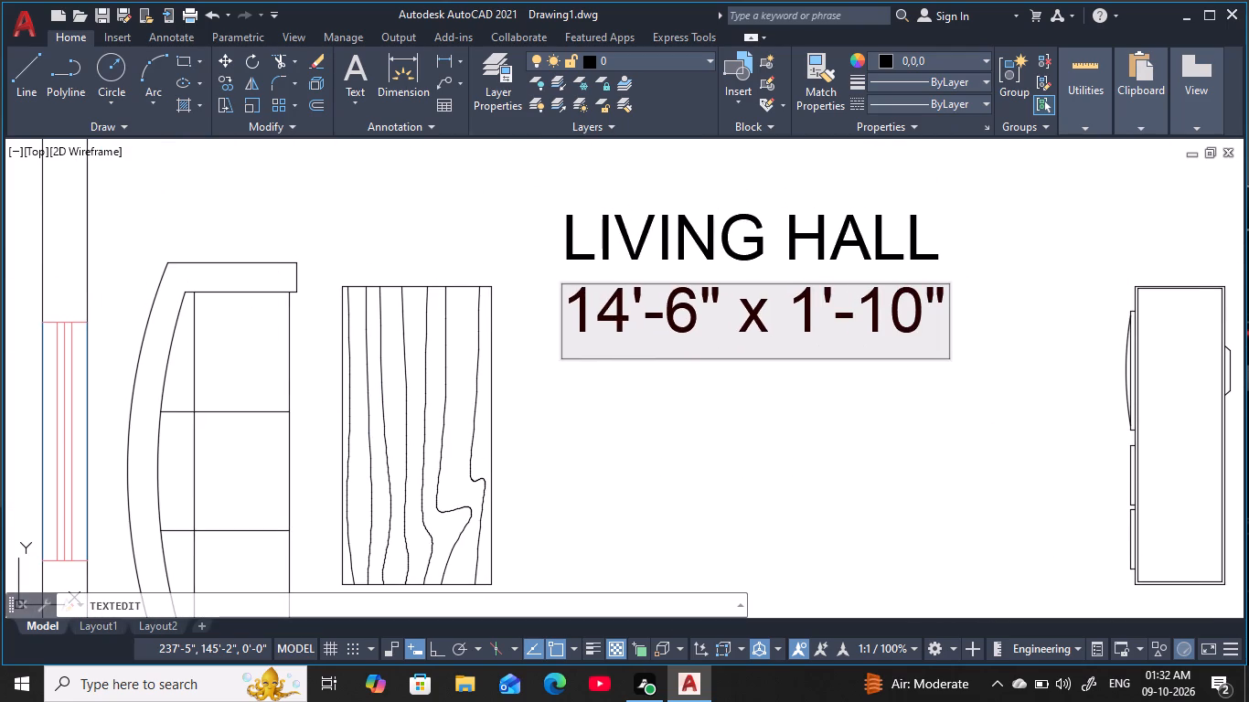
pyautogui.press('5')
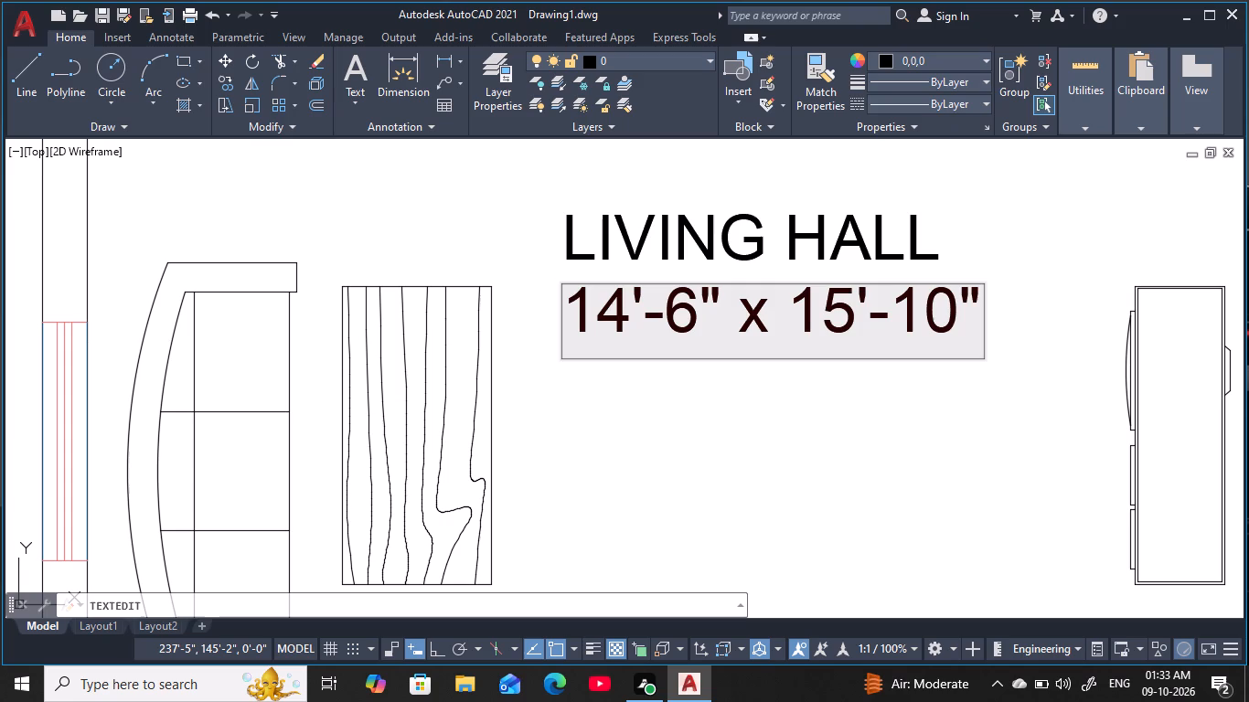
pyautogui.click(697, 305)
pyautogui.press('BackSpace')
pyautogui.press('8')
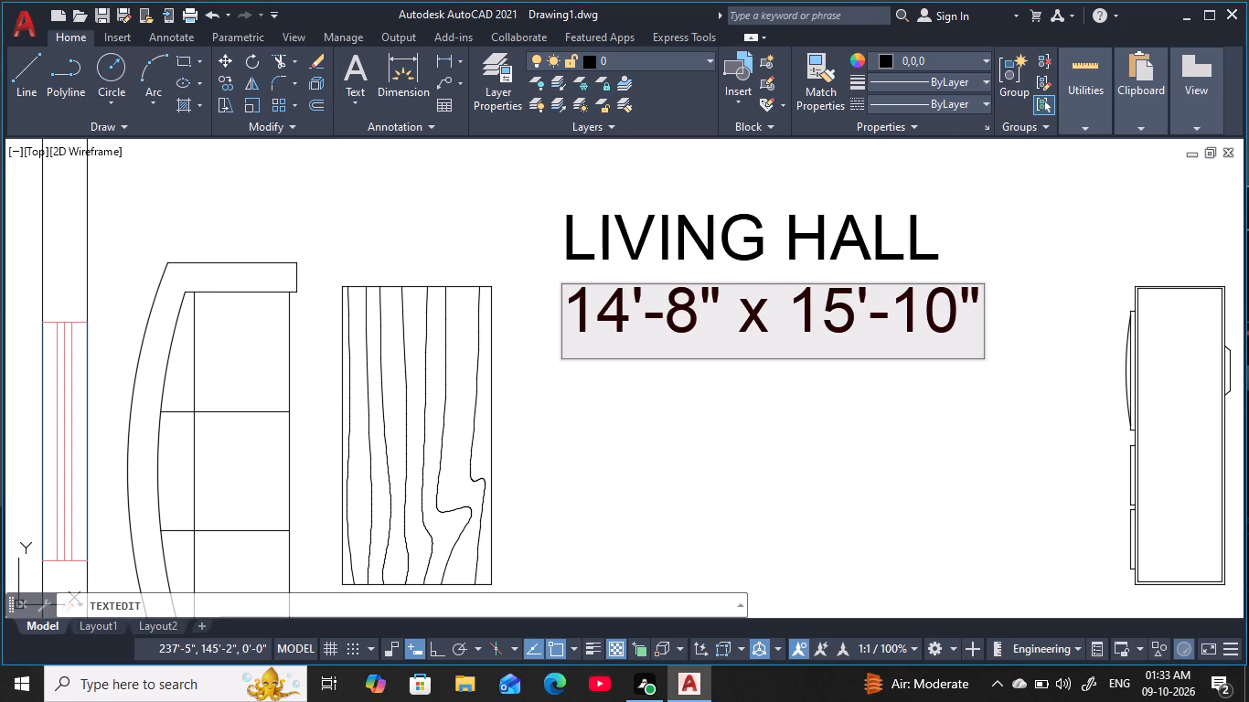
pyautogui.click(631, 310)
pyautogui.press('BackSpace')
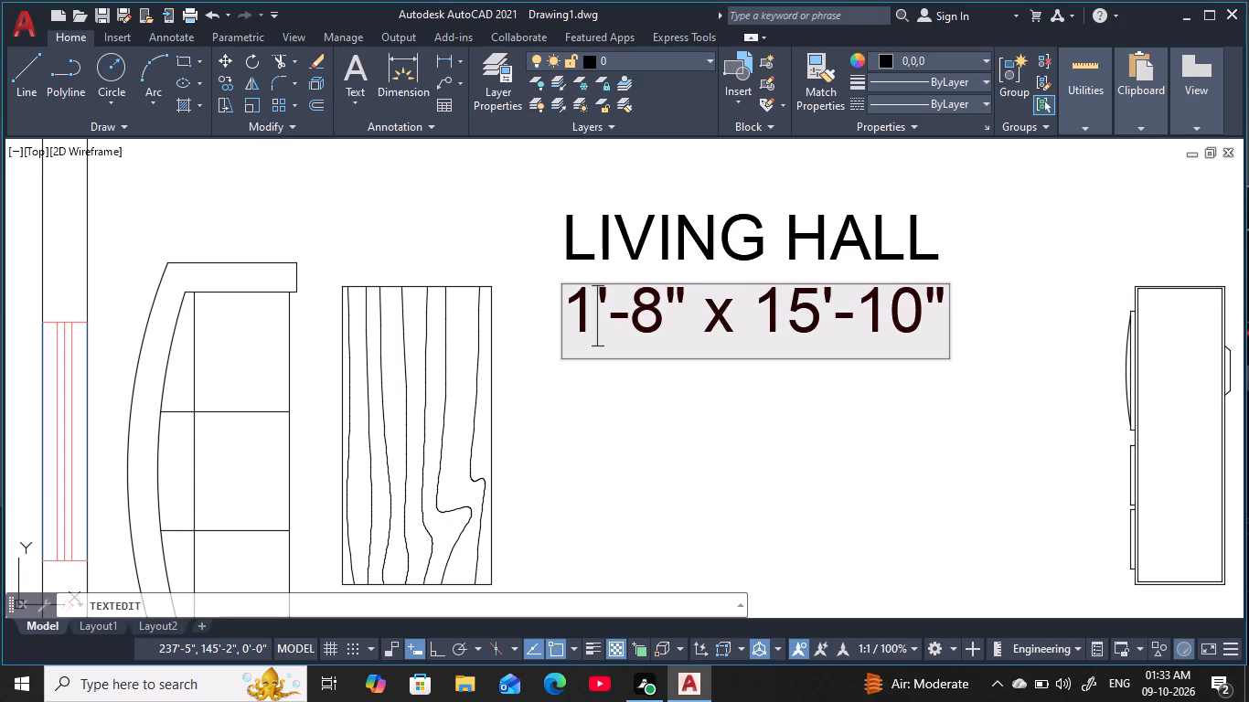
pyautogui.press('9')
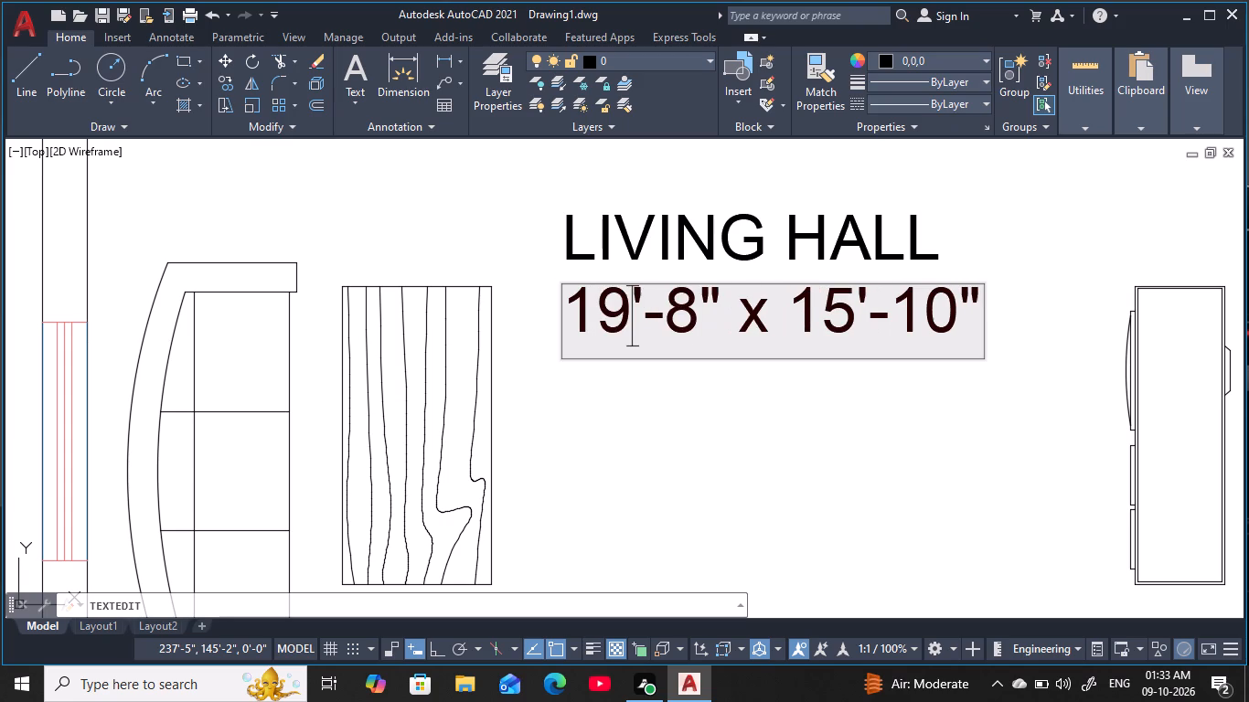
pyautogui.press('Return')
pyautogui.press('Escape')
pyautogui.press('Escape')
pyautogui.press('Escape')
pyautogui.press('Escape')
pyautogui.press('Escape')
pyautogui.press('Escape')
pyautogui.press('Escape')
pyautogui.press('Escape')
pyautogui.press('Escape')
pyautogui.press('Escape')
pyautogui.press('Escape')
pyautogui.press('Escape')
pyautogui.press('Escape')
pyautogui.press('Escape')
pyautogui.press('Escape')
pyautogui.press('Escape')
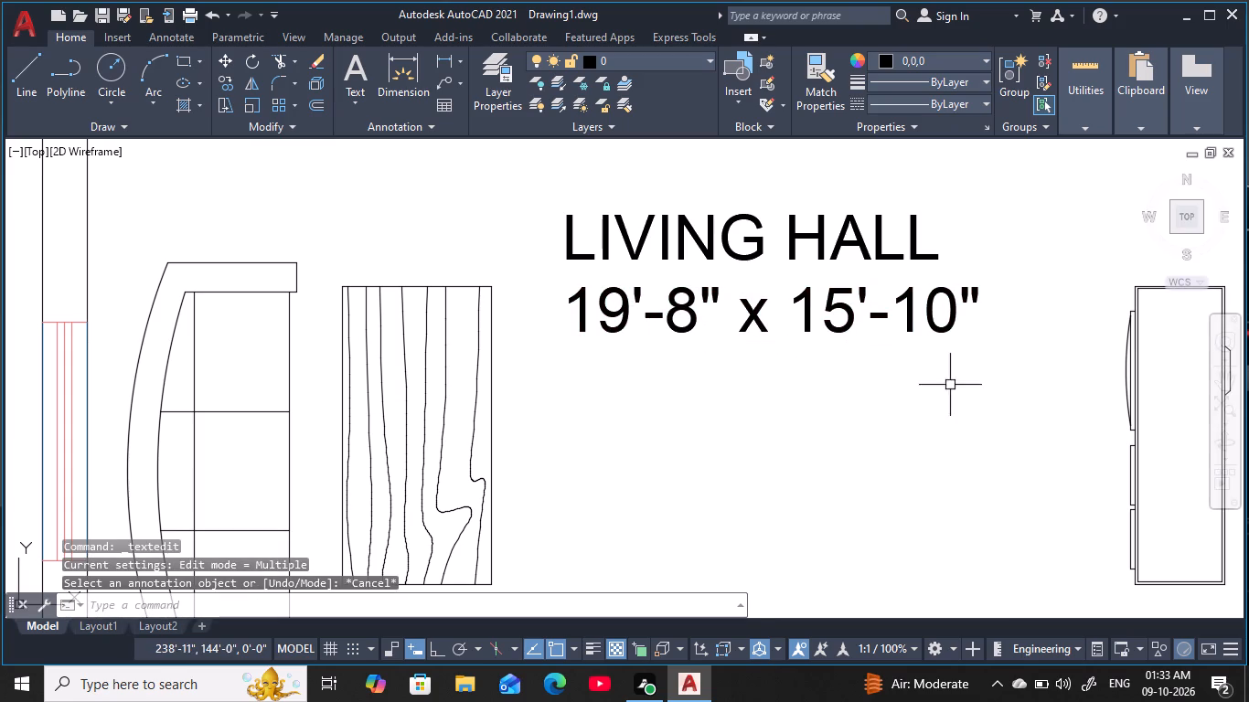
# Copy the LIVING HALL label with its size line into the west unit's hall, just below the M.BED ROOM label there.
pyautogui.click(984, 405)
pyautogui.click(571, 186)
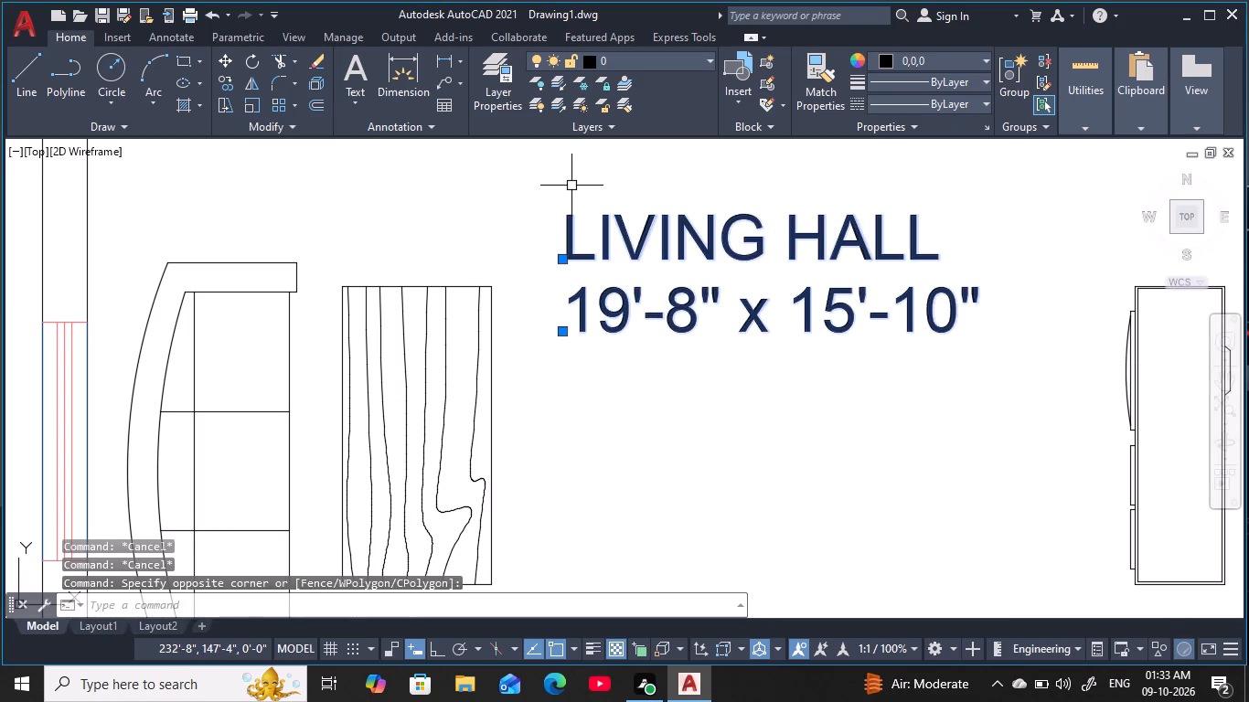
pyautogui.write('CO')
pyautogui.press('space')
pyautogui.click(758, 261)
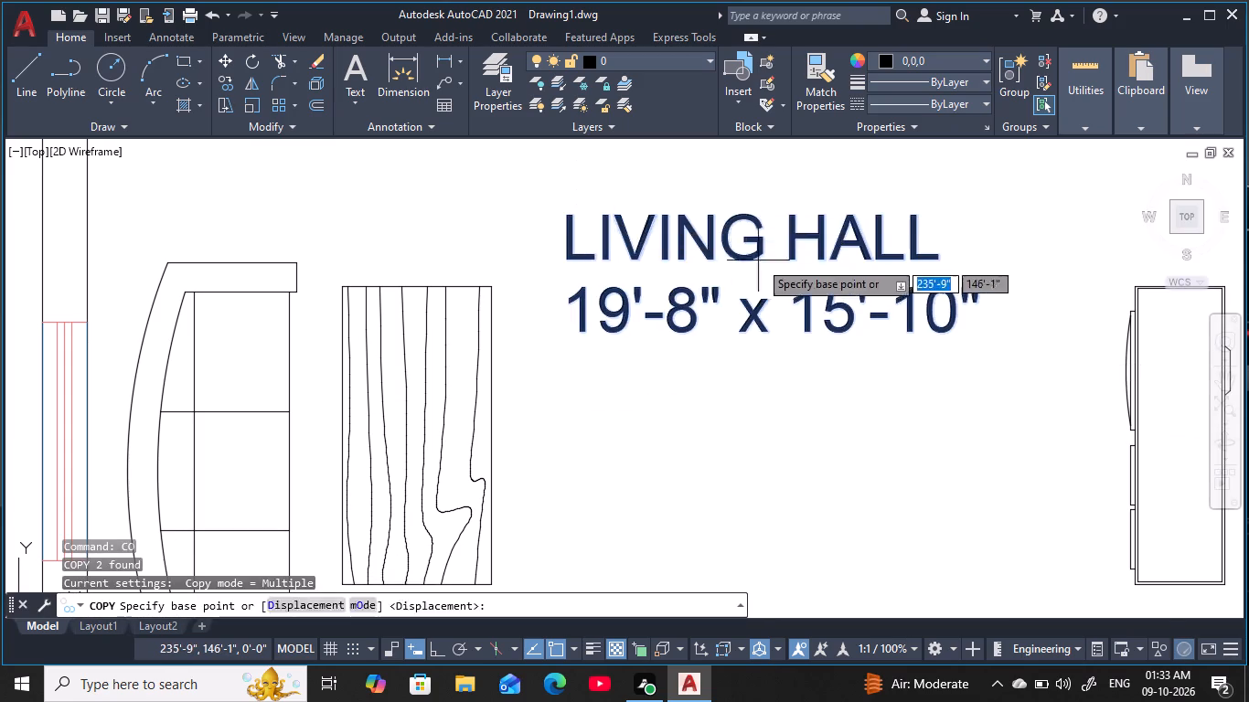
pyautogui.scroll(-2, 714, 267)
pyautogui.moveTo(709, 277); pyautogui.dragTo(1009, 269, button='middle')
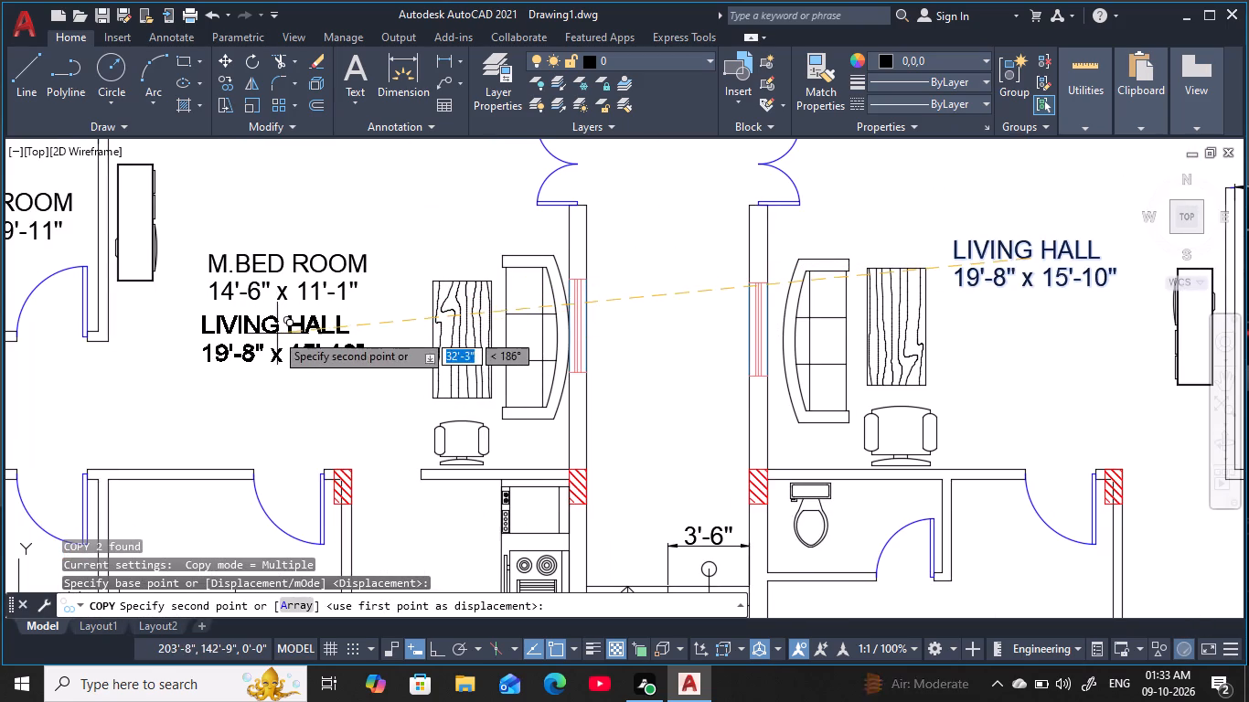
pyautogui.click(281, 330)
pyautogui.press('Escape')
pyautogui.press('Escape')
pyautogui.press('Escape')
pyautogui.press('Escape')
# Erase the old M.BED ROOM label and its 14'-6" x 11'-1" size line above the copied LIVING HALL label.
pyautogui.click(314, 300)
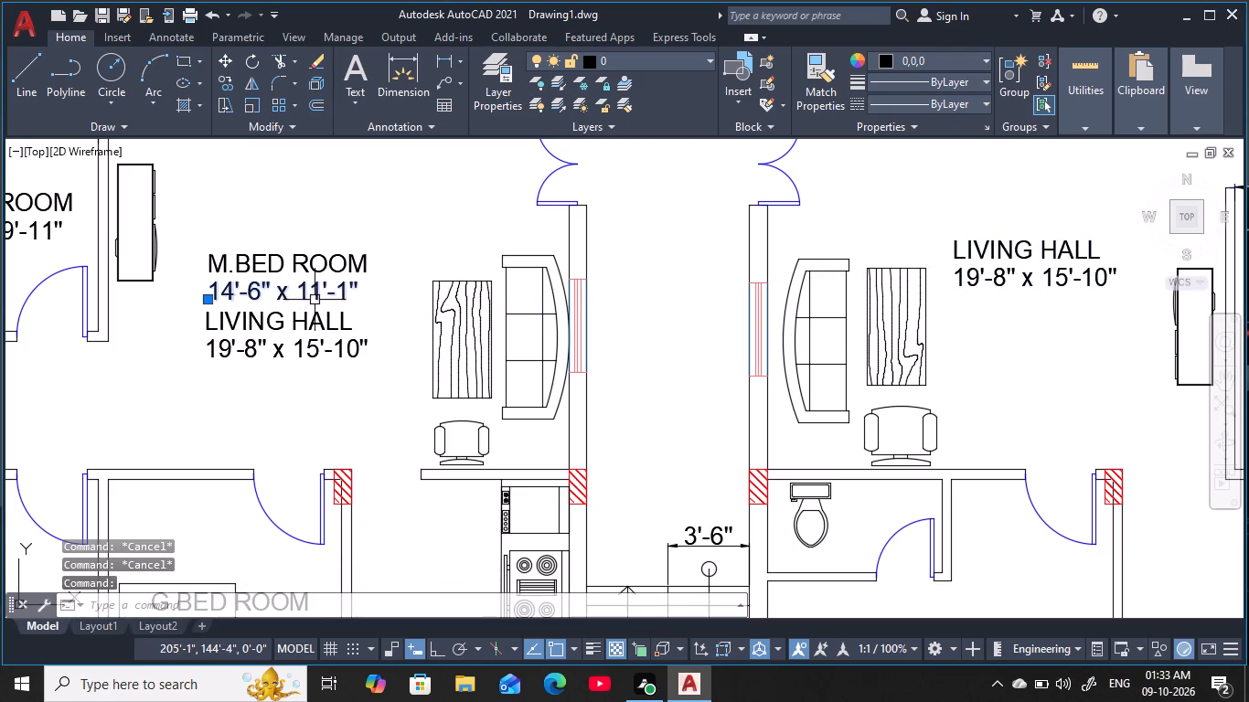
pyautogui.click(317, 267)
pyautogui.press('e')
pyautogui.press('space')
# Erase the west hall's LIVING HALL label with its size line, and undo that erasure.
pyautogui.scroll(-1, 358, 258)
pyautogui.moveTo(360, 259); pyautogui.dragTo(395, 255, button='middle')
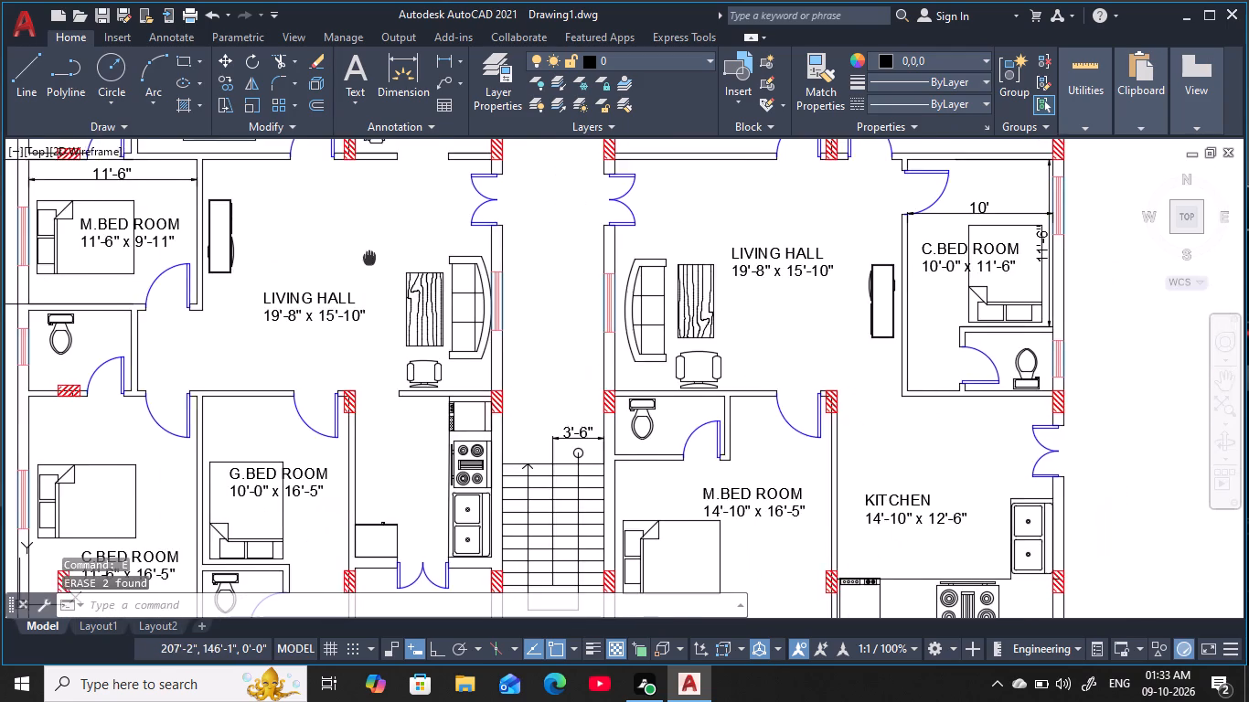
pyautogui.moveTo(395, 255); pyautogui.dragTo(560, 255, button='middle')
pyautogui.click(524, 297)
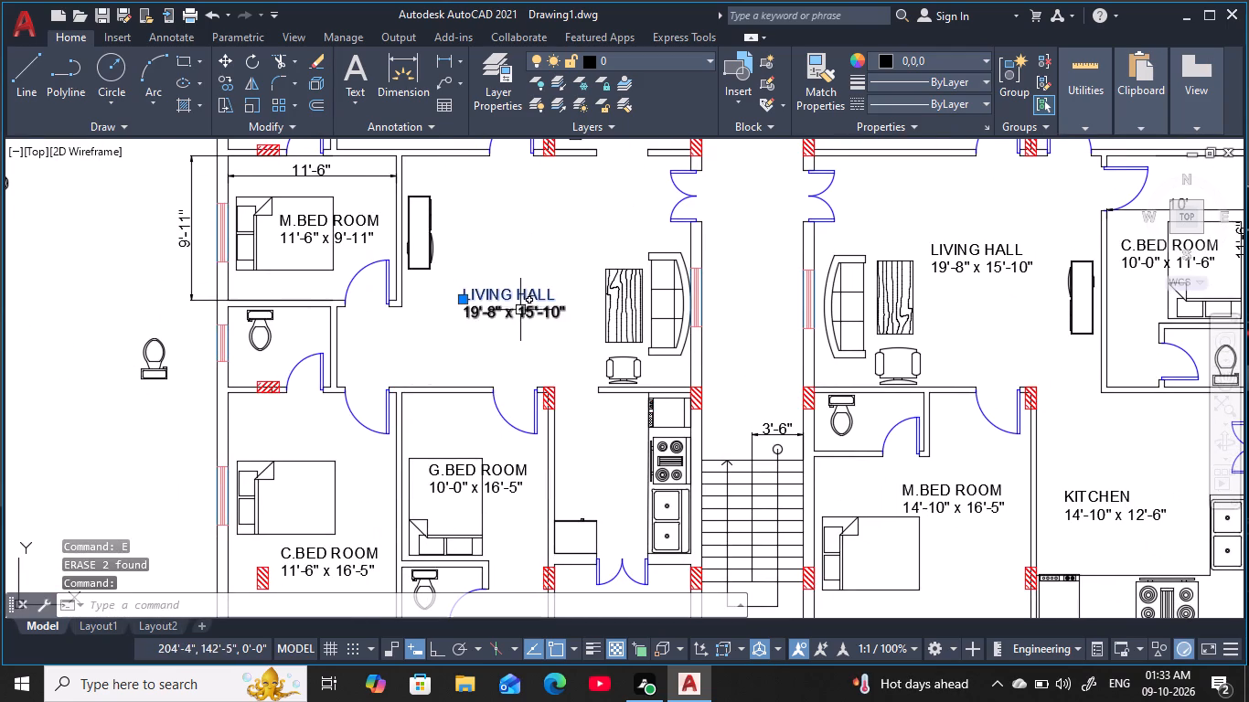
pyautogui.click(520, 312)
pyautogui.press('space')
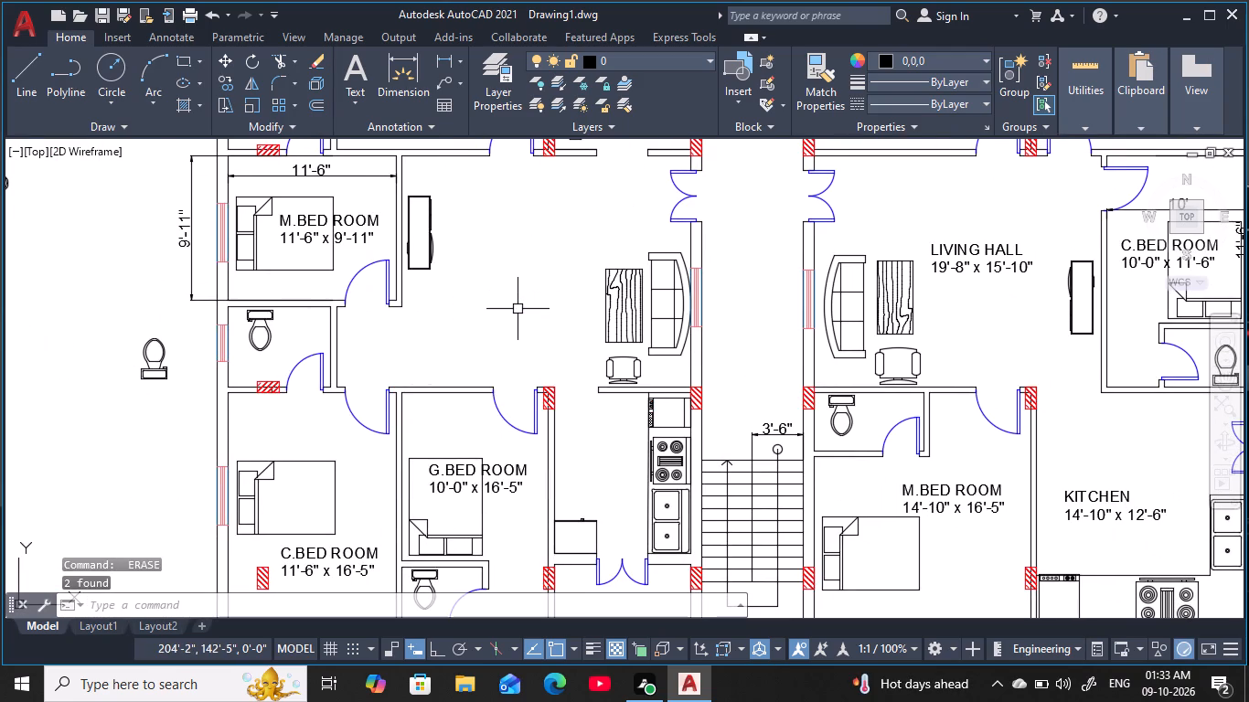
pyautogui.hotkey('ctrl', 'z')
# Move the west hall's LIVING HALL label and size line slightly north-east, closer to the middle of the hall.
pyautogui.click(516, 314)
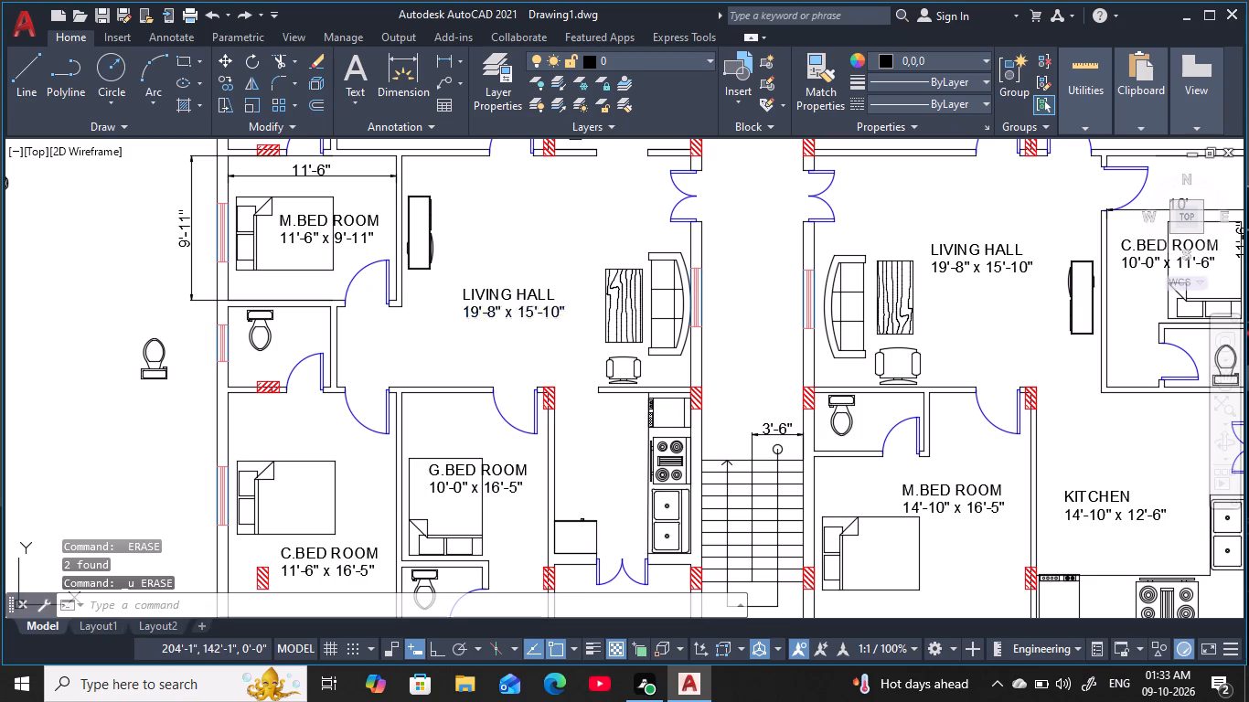
pyautogui.click(511, 296)
pyautogui.press('m')
pyautogui.press('space')
pyautogui.click(514, 302)
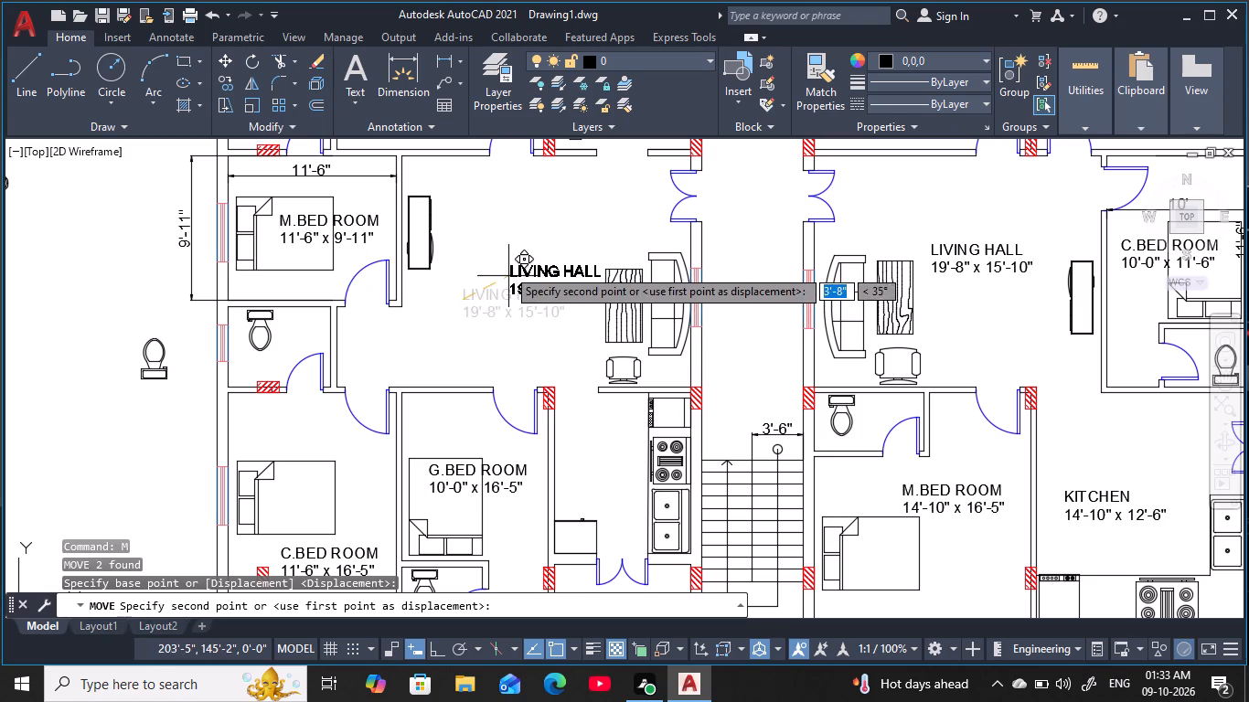
pyautogui.click(476, 267)
pyautogui.press('Escape')
pyautogui.press('Escape')
pyautogui.scroll(-1, 533, 238)
pyautogui.moveTo(535, 239); pyautogui.dragTo(554, 314, button='middle')
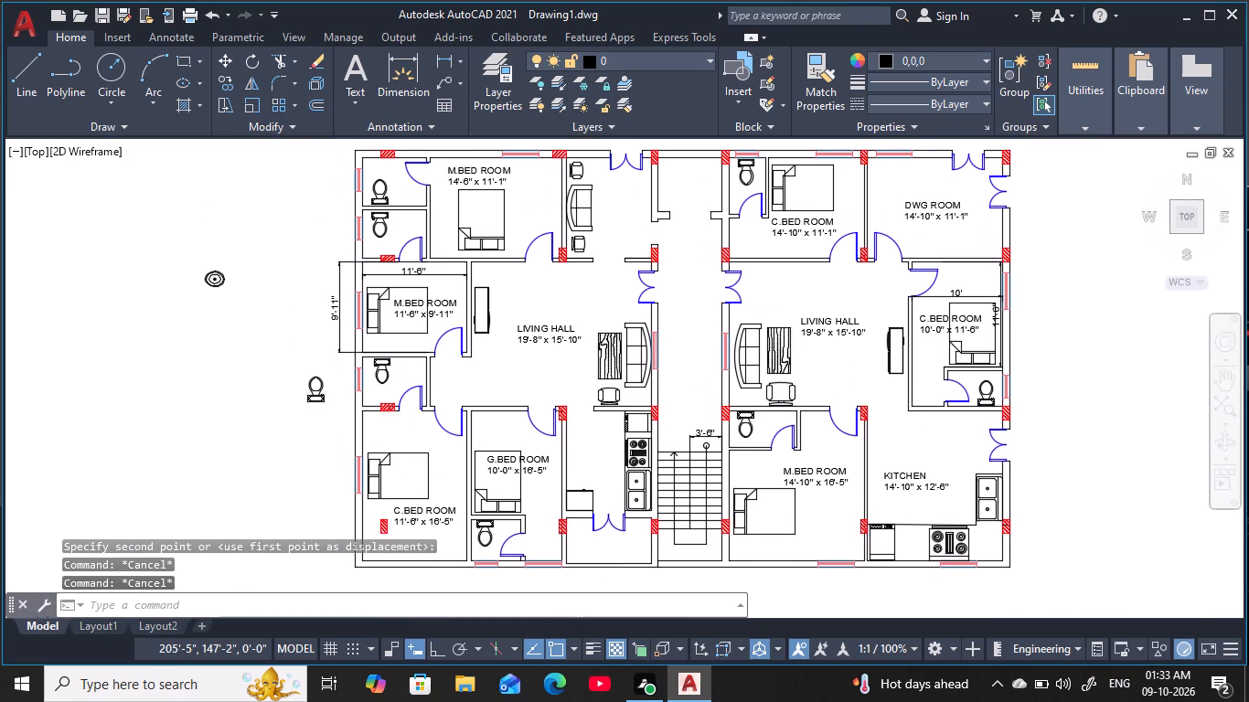
pyautogui.press('Escape')
pyautogui.press('Escape')
pyautogui.press('Escape')
pyautogui.press('Escape')
# Add the label BATH as 6" high text with zero rotation in the north-west corner toilet, above its WC.
pyautogui.moveTo(528, 293); pyautogui.dragTo(499, 306, button='middle')
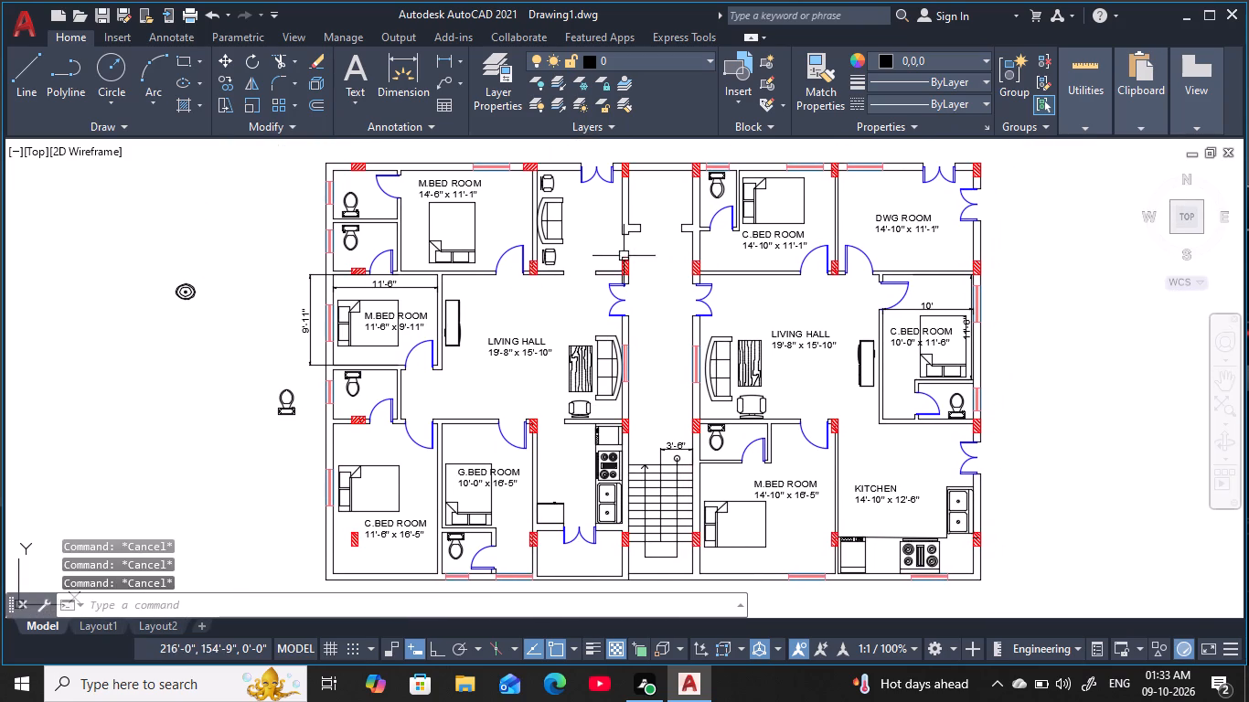
pyautogui.press('Escape')
pyautogui.press('Escape')
pyautogui.press('Escape')
pyautogui.press('Escape')
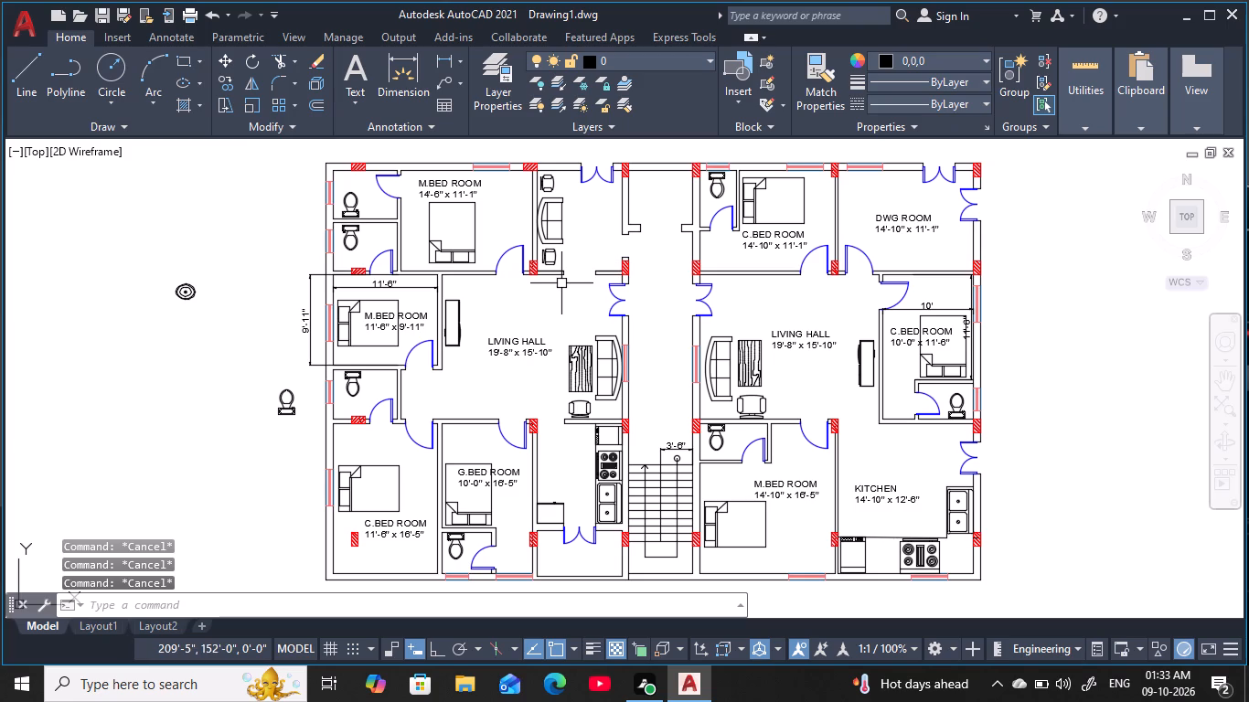
pyautogui.press('d')
pyautogui.write('T')
pyautogui.press('space')
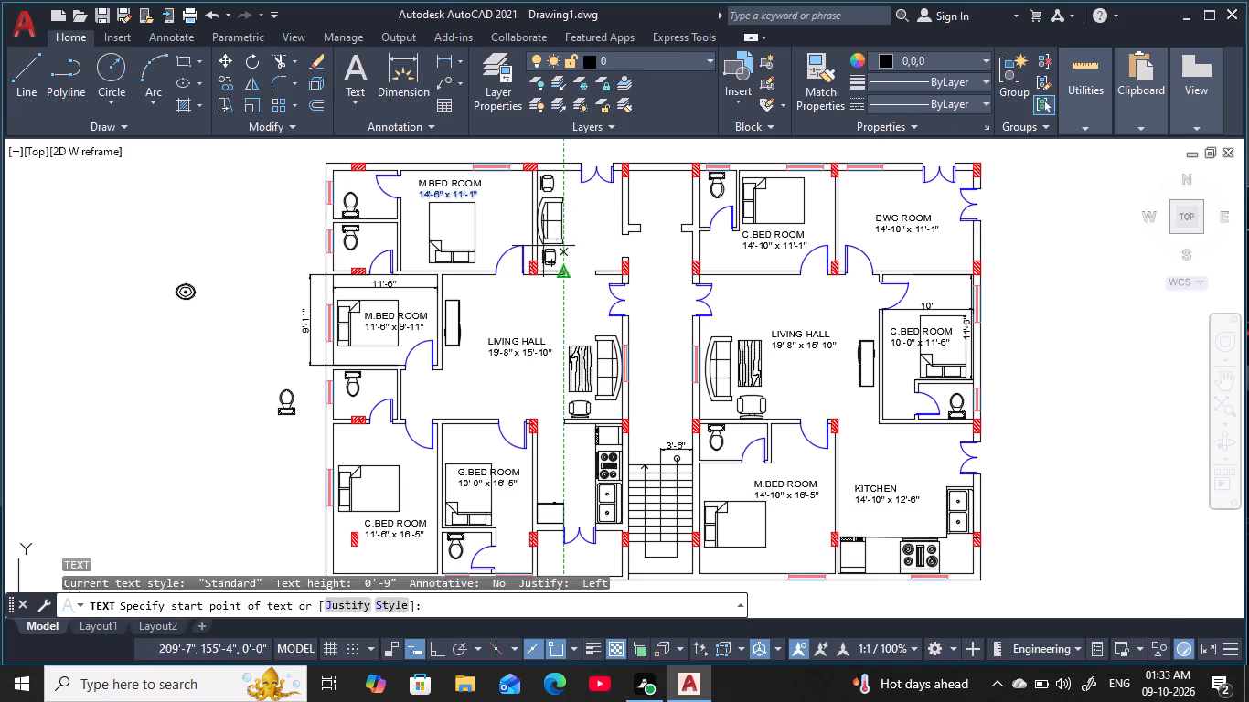
pyautogui.scroll(1, 322, 195)
pyautogui.moveTo(322, 195); pyautogui.dragTo(261, 288, button='middle')
pyautogui.scroll(4, 324, 195)
pyautogui.scroll(-1, 269, 294)
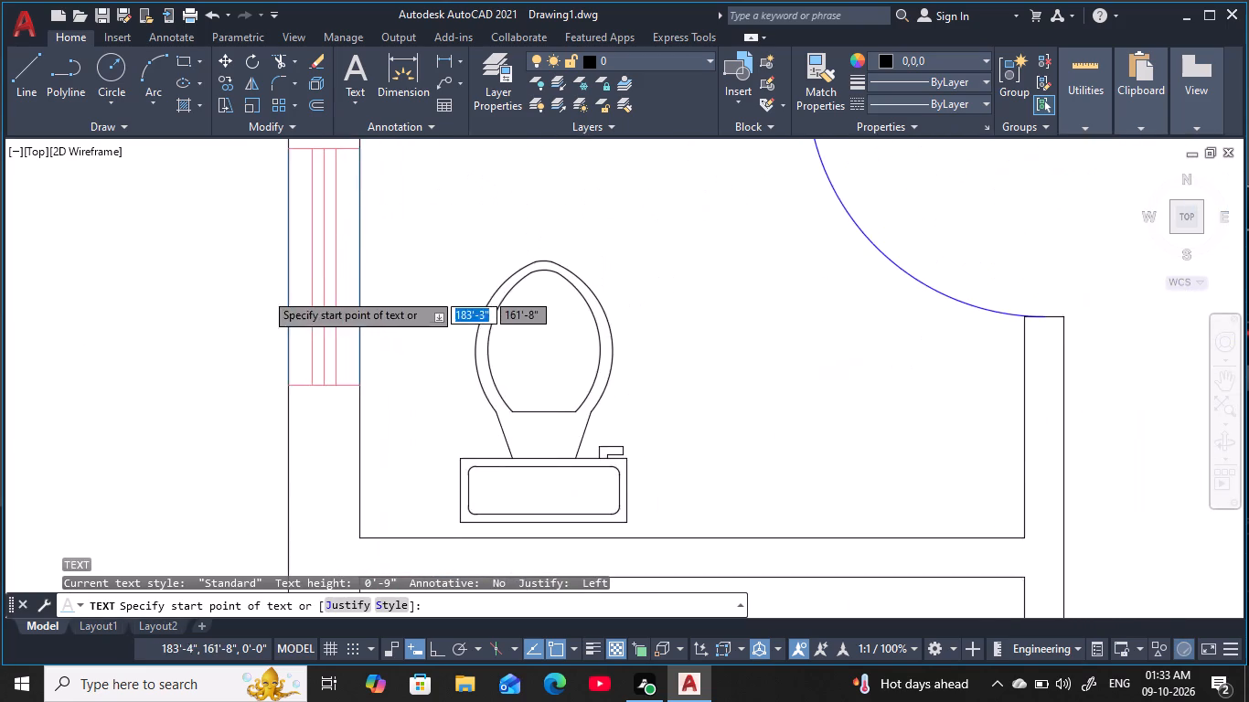
pyautogui.scroll(-1, 274, 295)
pyautogui.click(333, 240)
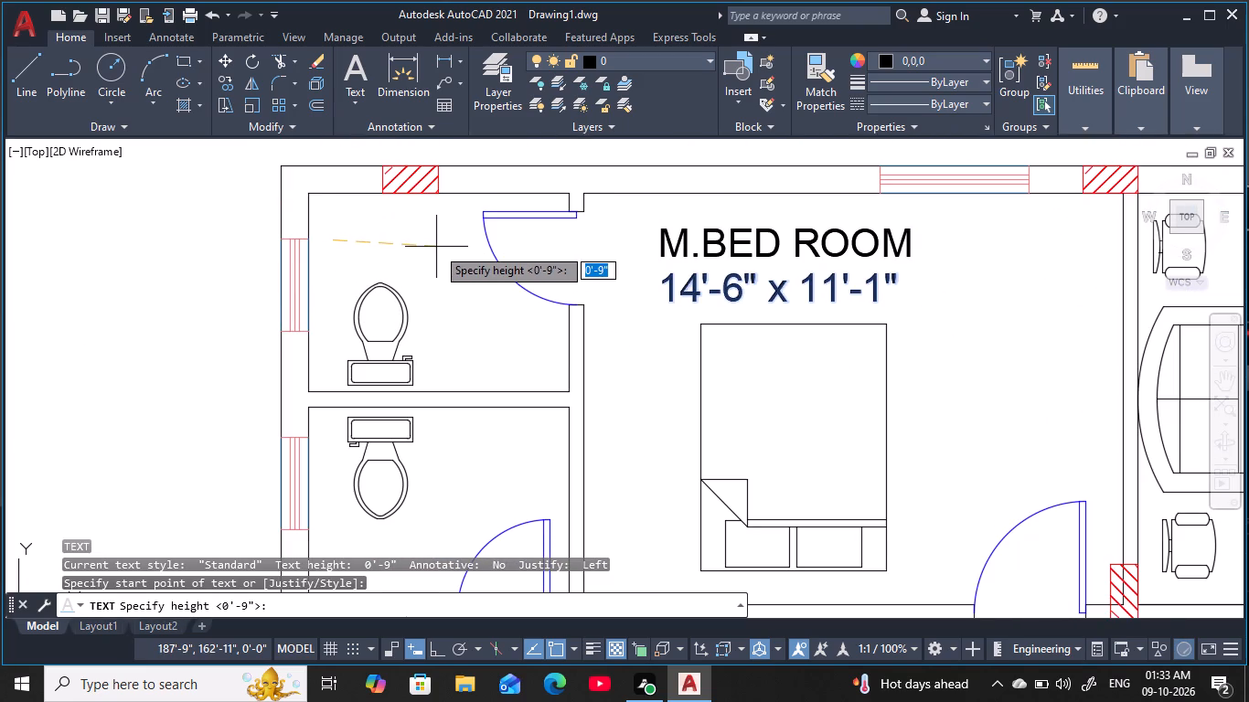
pyautogui.press('F8')
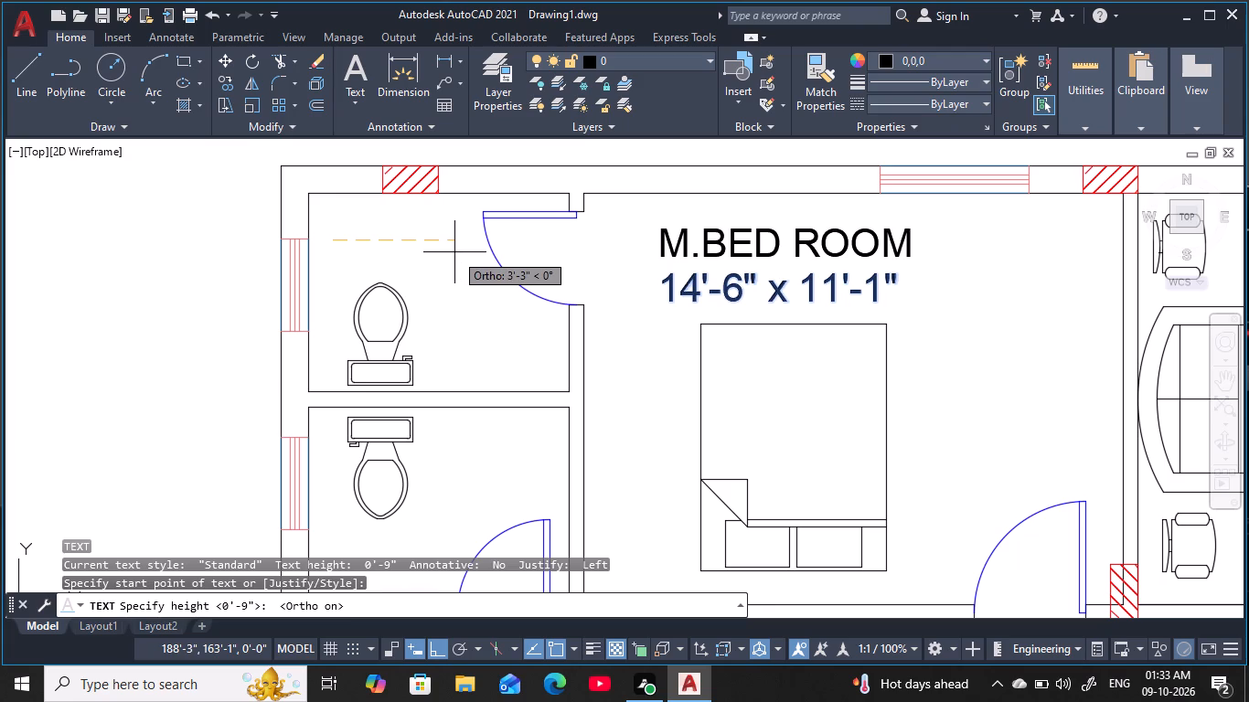
pyautogui.write('6')
pyautogui.press('space')
pyautogui.press('space')
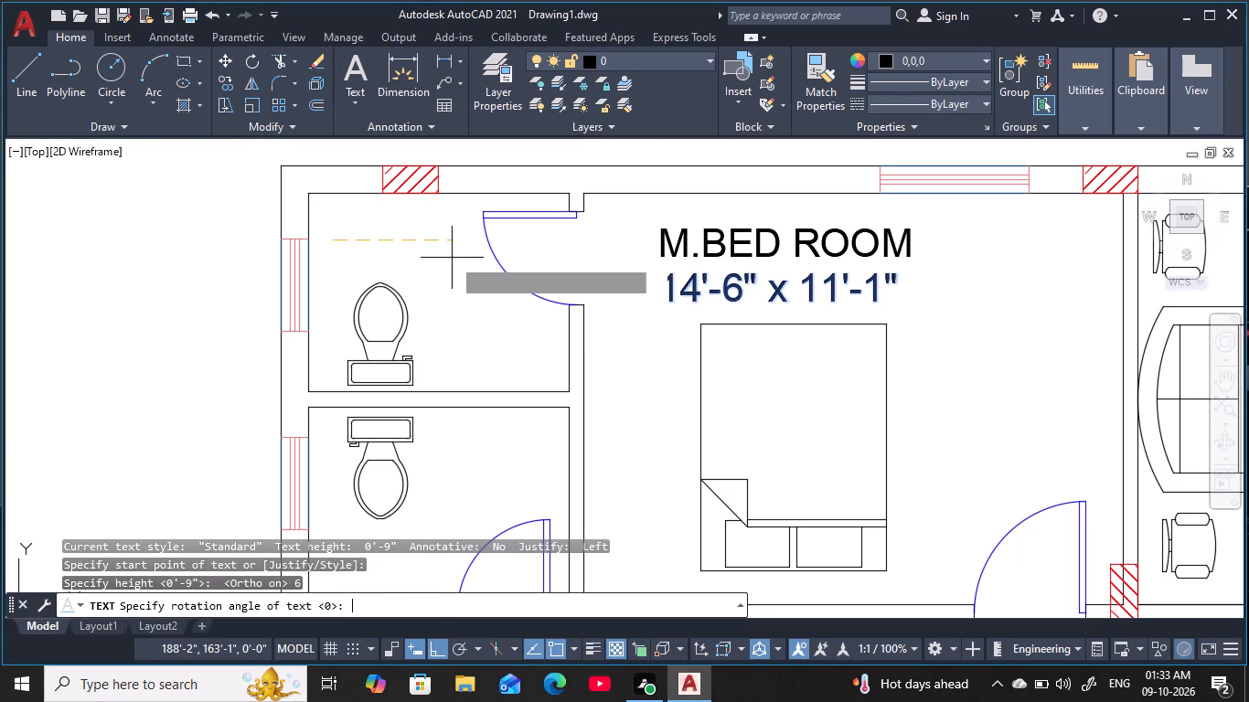
pyautogui.press('r')
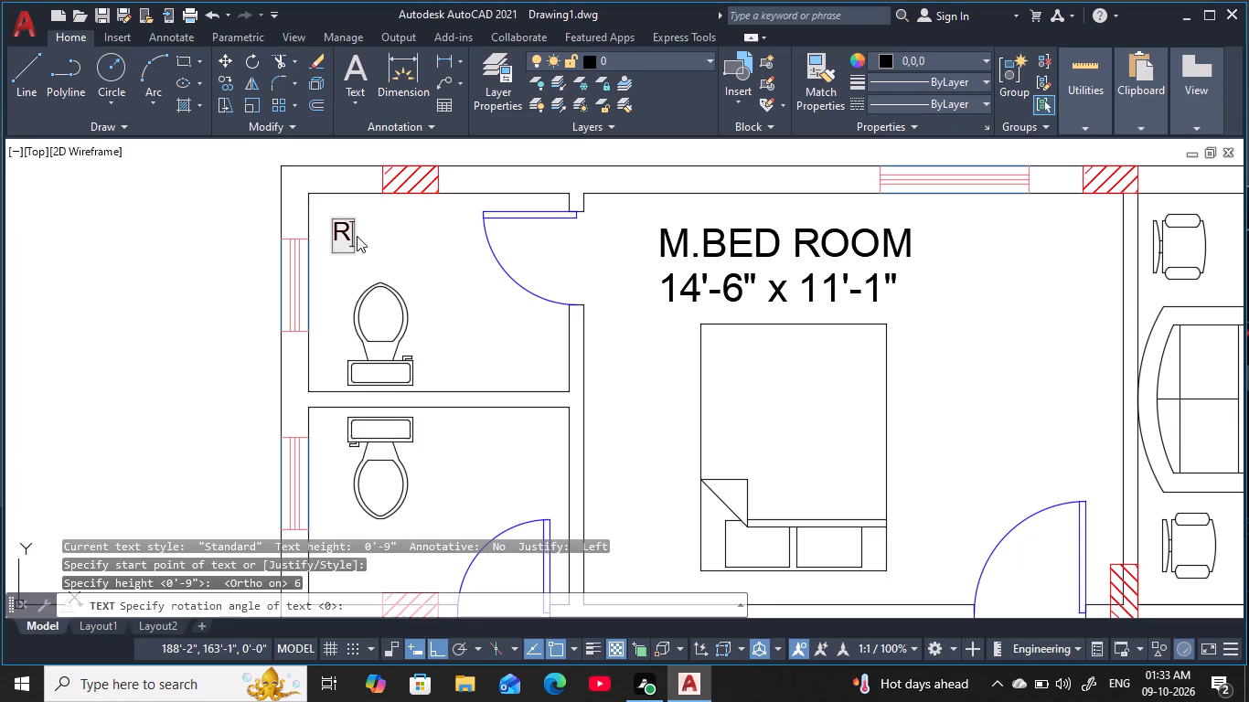
pyautogui.press('BackSpace')
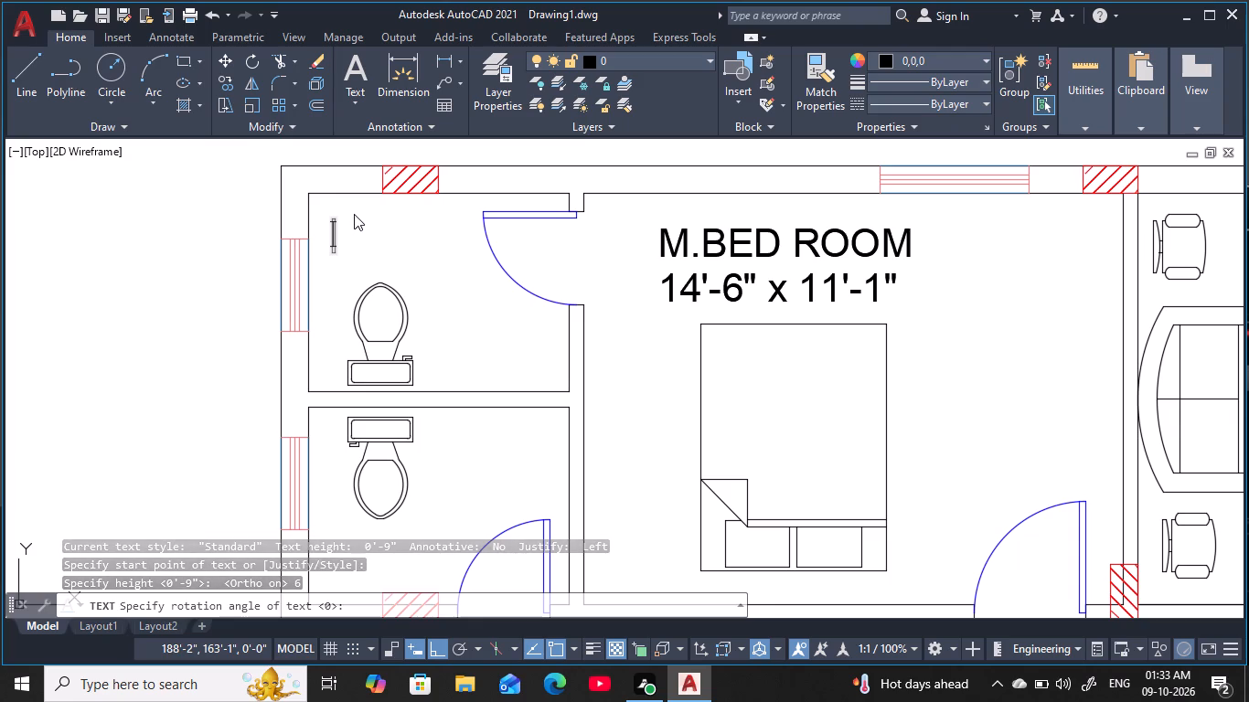
pyautogui.write('BATH')
pyautogui.press('Return')
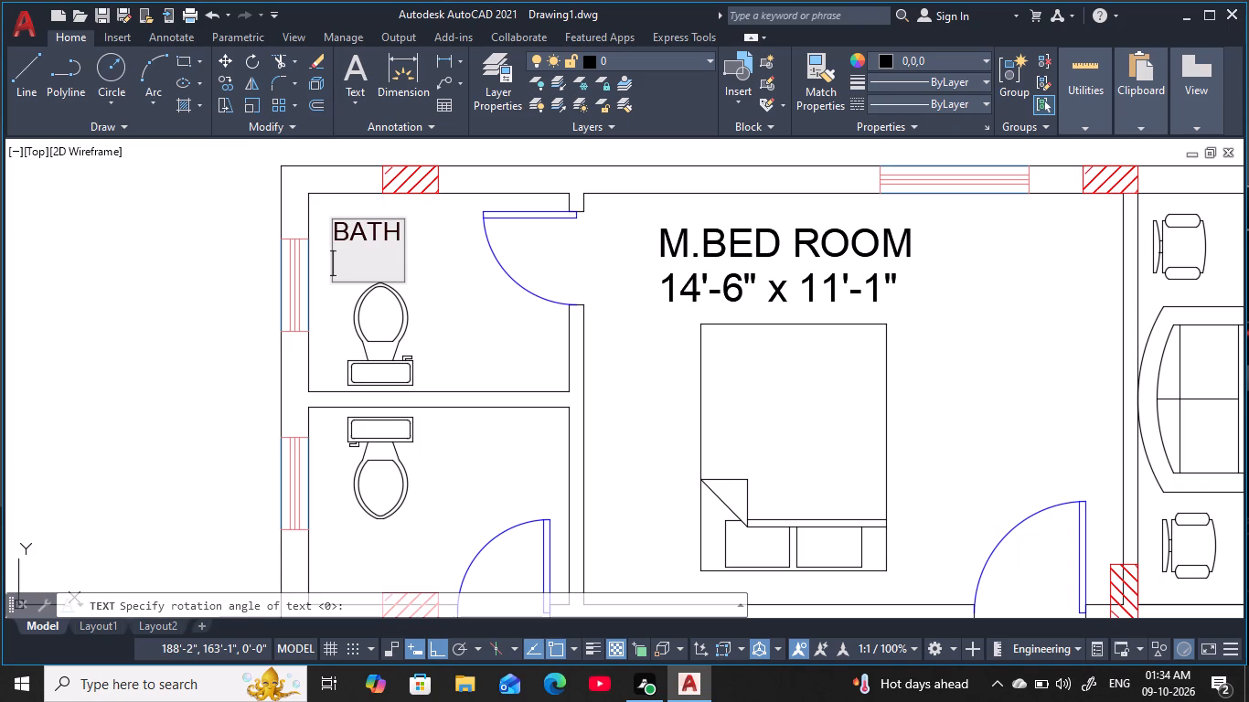
# Add the size line 7'-0"x5'-4" directly under the BATH label and finish the text.
pyautogui.press('7')
pyautogui.press("'")
pyautogui.press('-')
pyautogui.write('0"')
pyautogui.press('x')
pyautogui.press('BackSpace')
pyautogui.press('x')
pyautogui.press('5')
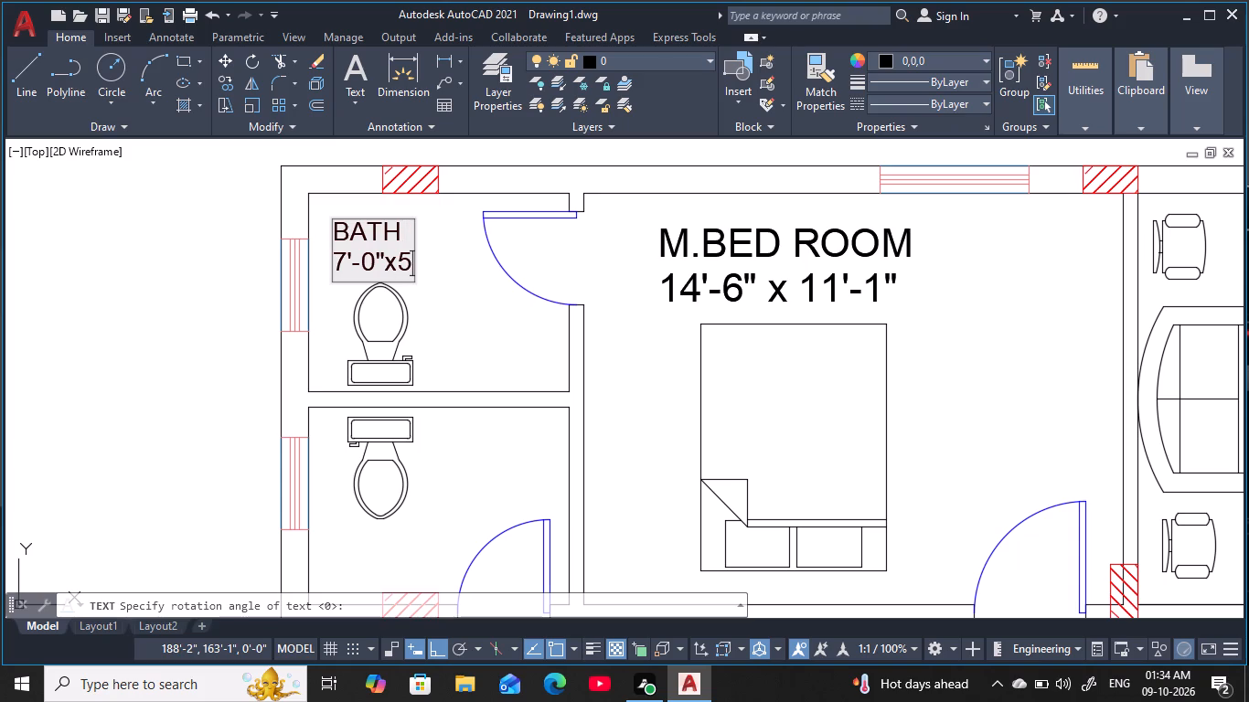
pyautogui.write("'-")
pyautogui.press('4')
pyautogui.hotkey('shift', '"')
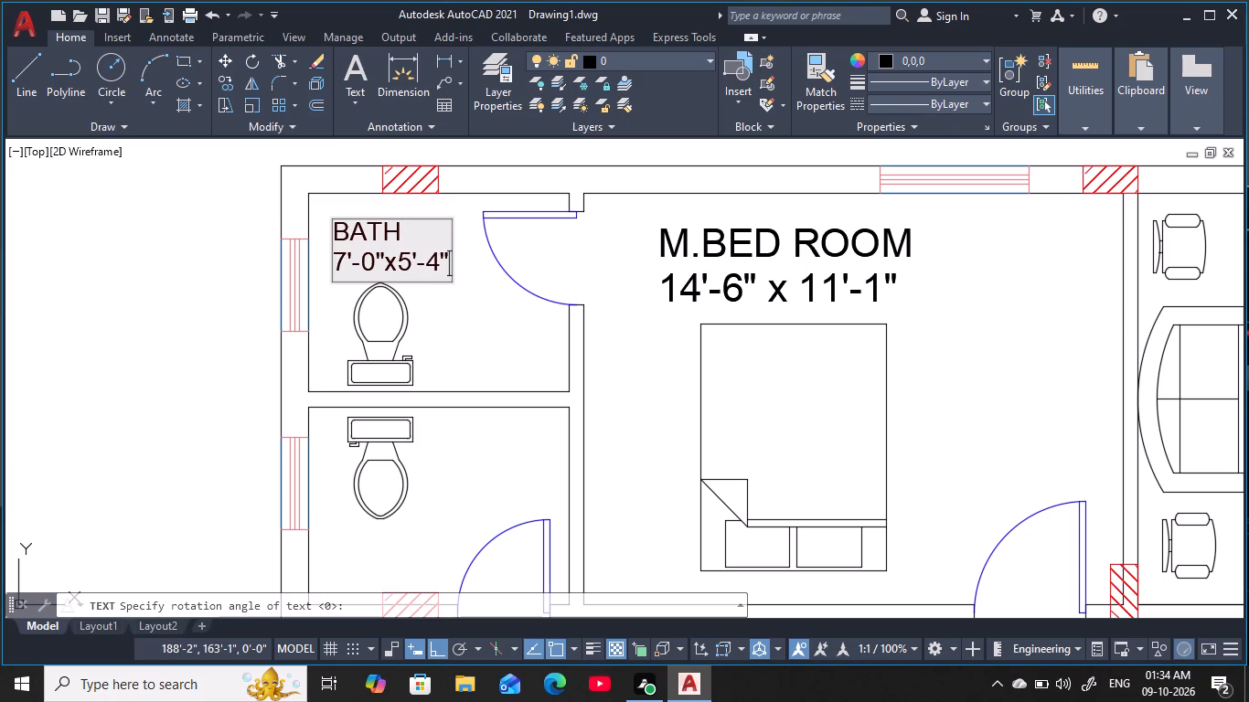
pyautogui.press('Return')
pyautogui.click(506, 307)
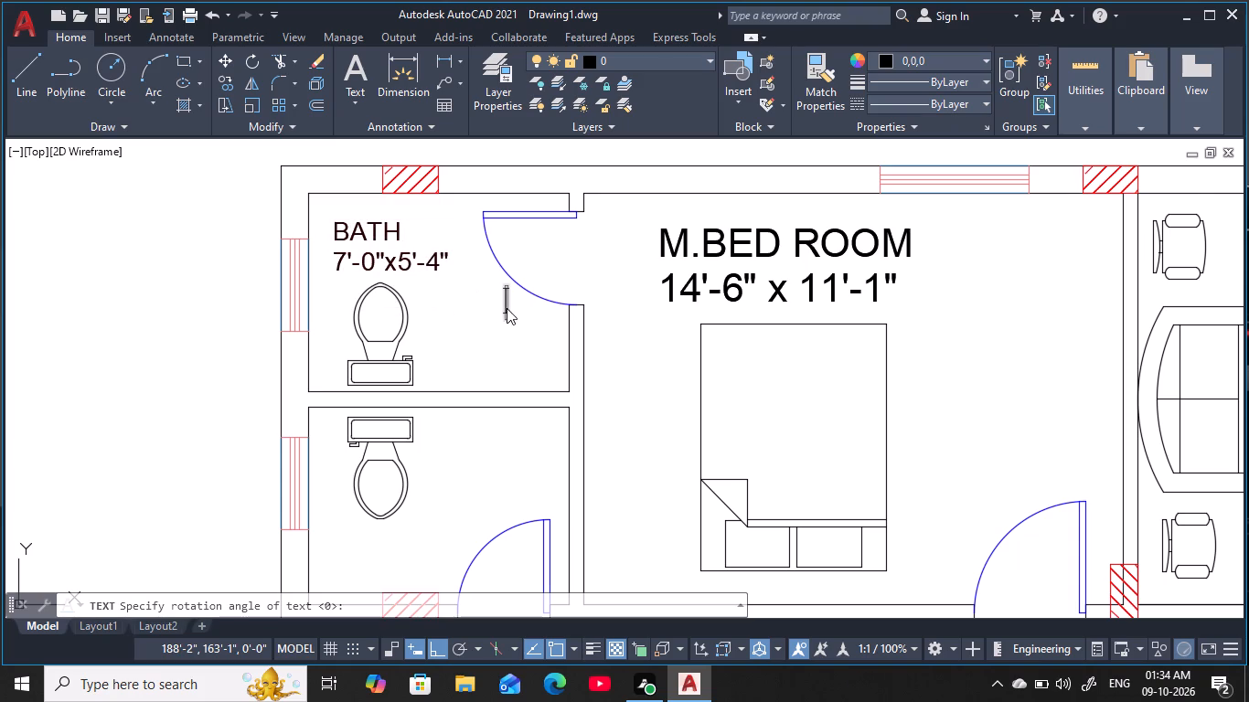
pyautogui.press('Escape')
pyautogui.press('Escape')
pyautogui.press('Escape')
pyautogui.press('Escape')
pyautogui.press('Escape')
# Copy the BATH label with its size line into the adjoining toilet to the south, beside its WC.
pyautogui.click(372, 229)
pyautogui.click(388, 263)
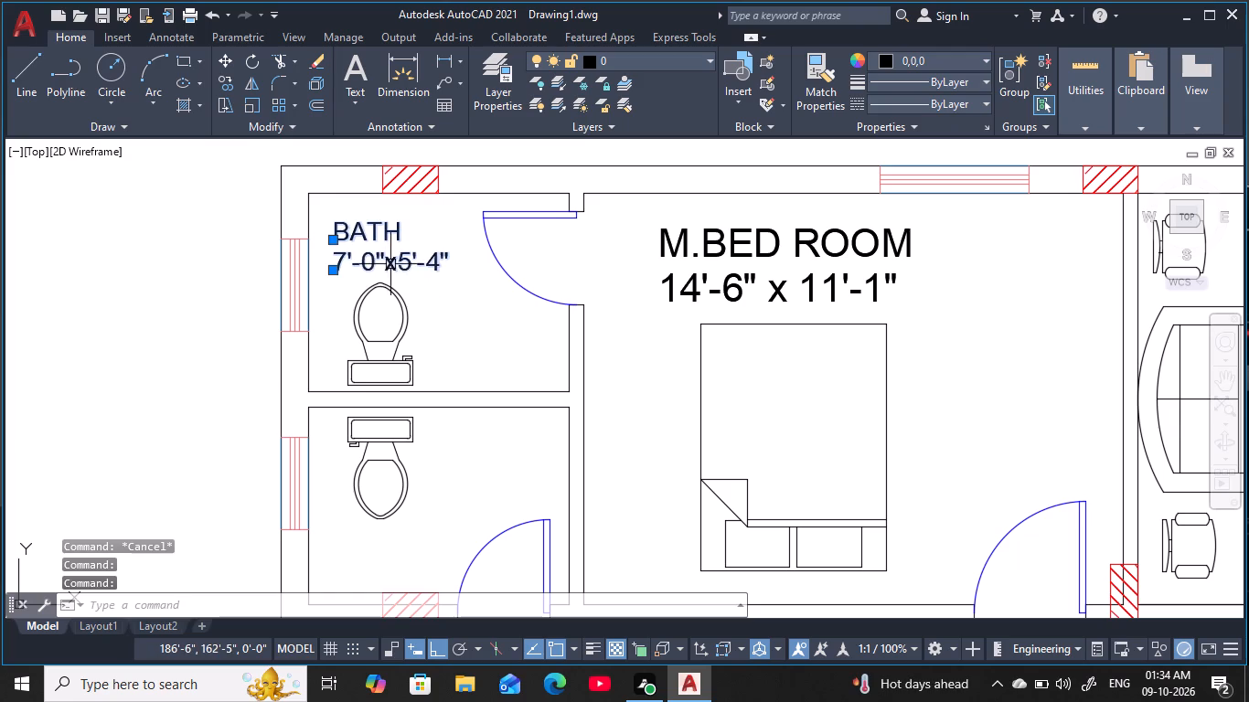
pyautogui.press('c')
pyautogui.press('o')
pyautogui.press('space')
pyautogui.click(385, 273)
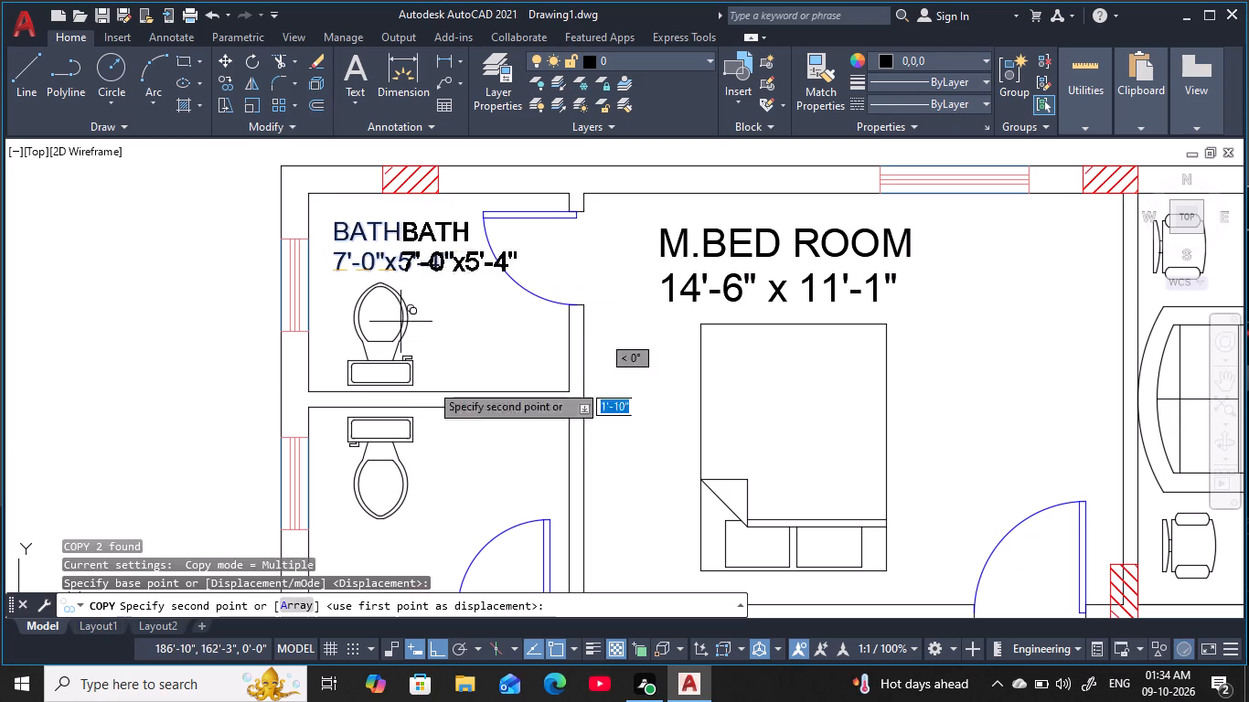
pyautogui.moveTo(435, 421); pyautogui.dragTo(478, 314, button='middle')
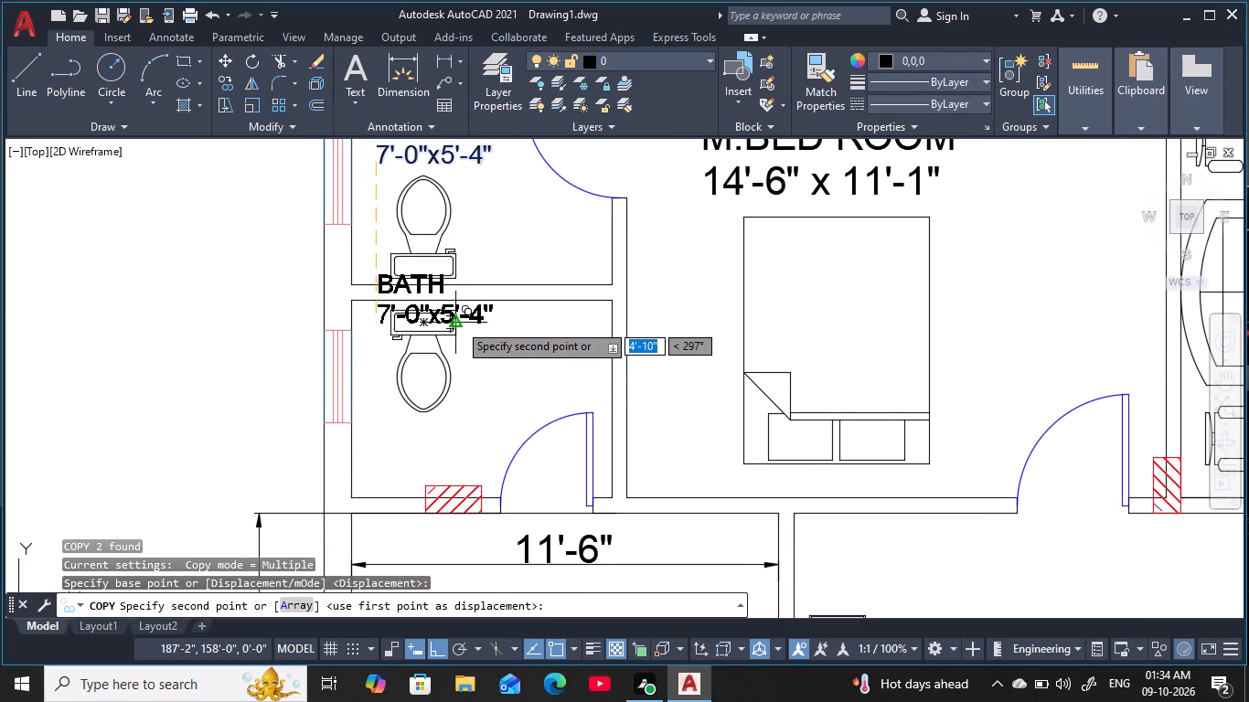
pyautogui.press('F8')
pyautogui.click(473, 380)
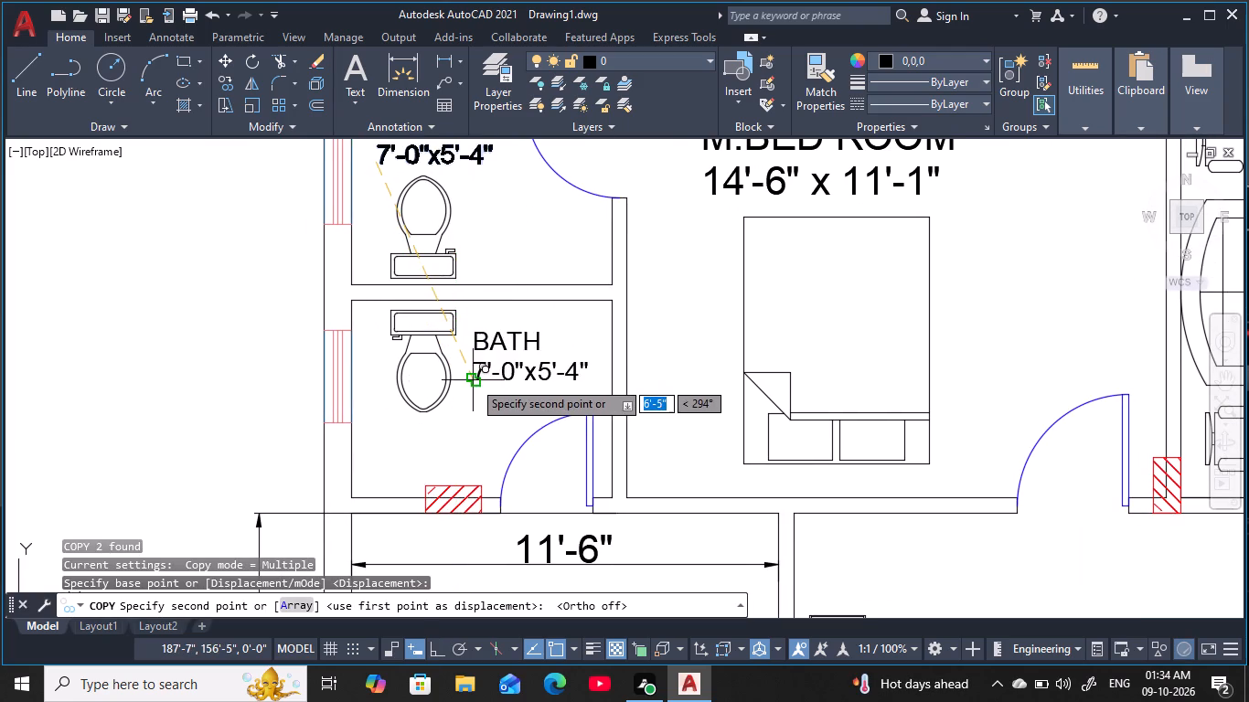
# Place another copy of the BATH label and size line in the west unit's northern sitting area, beside the sofa.
pyautogui.moveTo(507, 303); pyautogui.dragTo(420, 323, button='middle')
pyautogui.scroll(-1, 456, 347)
pyautogui.moveTo(569, 366); pyautogui.dragTo(314, 379, button='middle')
pyautogui.click(697, 348)
# Place a copy of the BATH label and size line in the toilet south of the 11'-6" x 9'-11" M.BED ROOM.
pyautogui.moveTo(630, 488); pyautogui.dragTo(884, 147, button='middle')
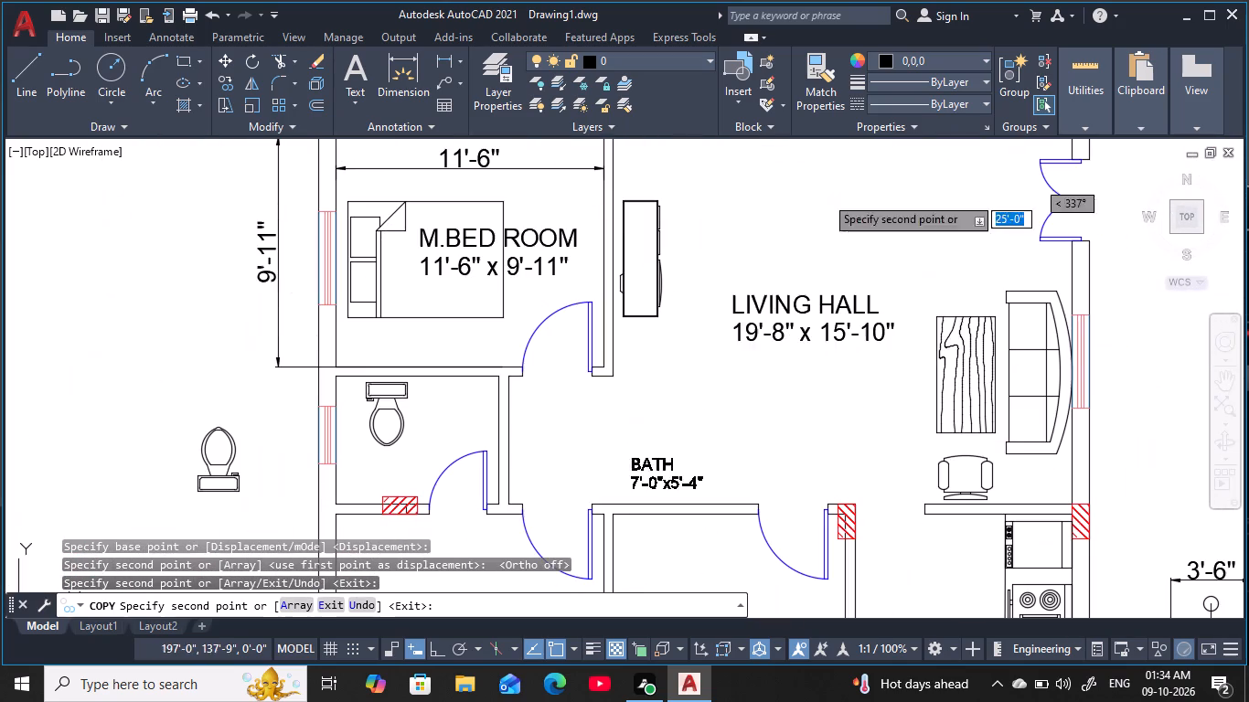
pyautogui.moveTo(587, 377); pyautogui.dragTo(705, 271, button='middle')
pyautogui.click(535, 330)
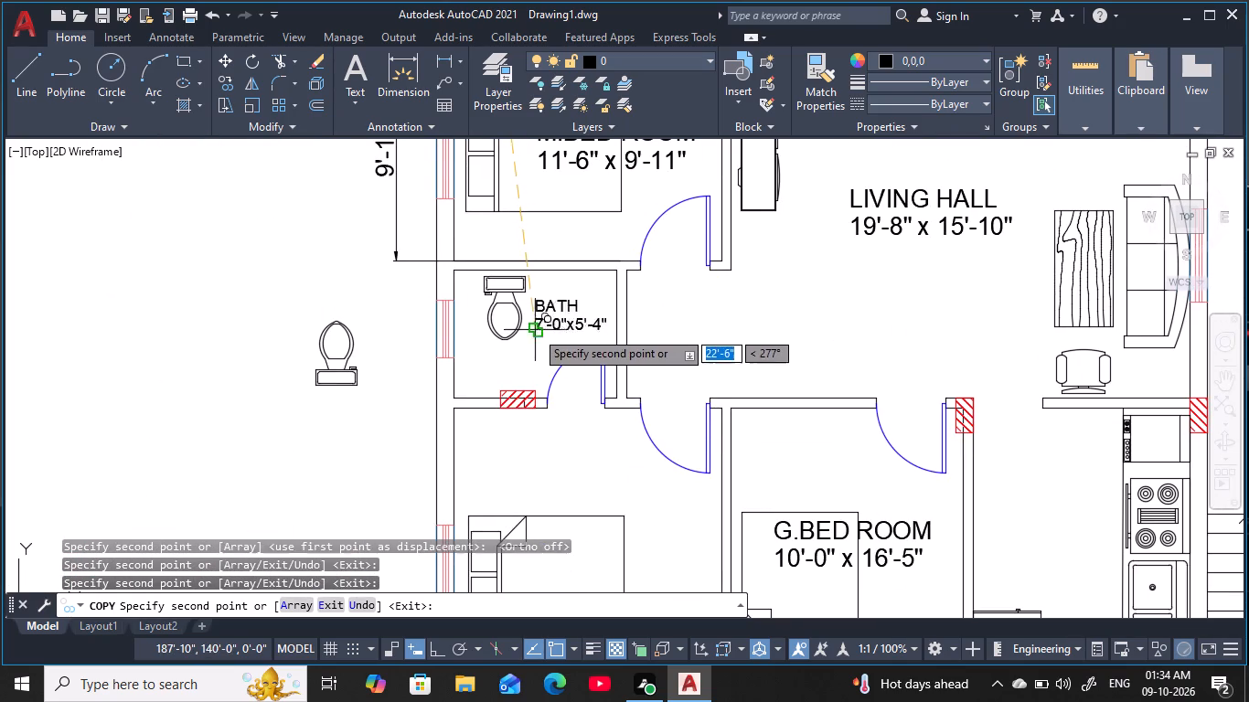
# Place a copy of the BATH label and size line in the G.BED ROOM's toilet, just below its WC.
pyautogui.moveTo(678, 409); pyautogui.dragTo(720, 204, button='middle')
pyautogui.scroll(-1, 677, 327)
pyautogui.moveTo(674, 331); pyautogui.dragTo(443, 329, button='middle')
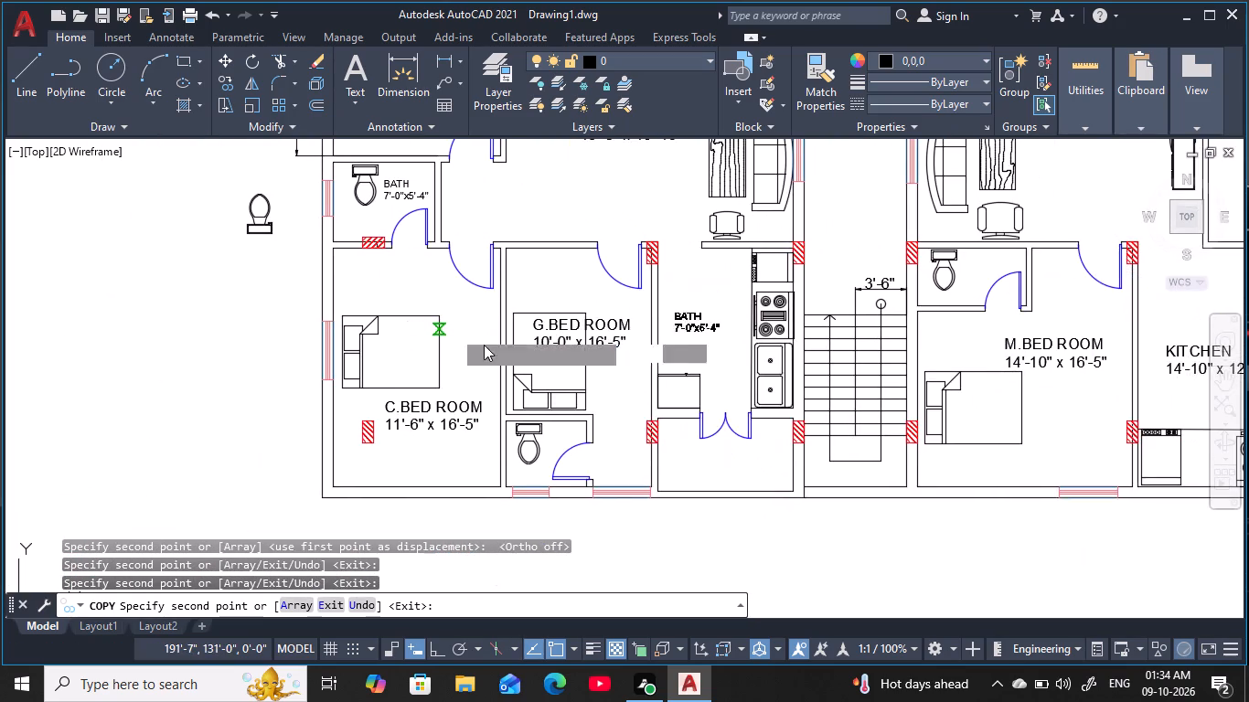
pyautogui.moveTo(548, 404); pyautogui.dragTo(682, 220, button='middle')
pyautogui.scroll(3, 678, 297)
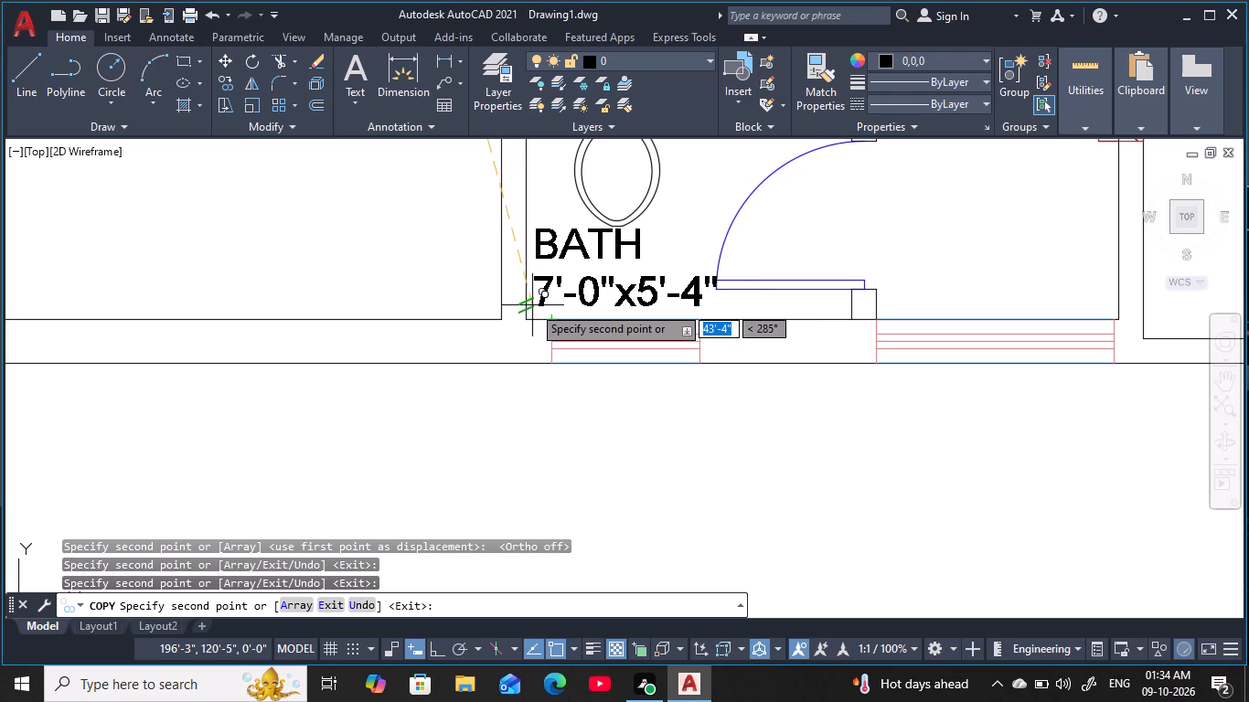
pyautogui.click(532, 305)
# Place a copy of the BATH label and size line in the toilet of the east unit's 14'-10" x 16'-5" M.BED ROOM.
pyautogui.moveTo(743, 280); pyautogui.dragTo(296, 402, button='middle')
pyautogui.scroll(-2, 274, 407)
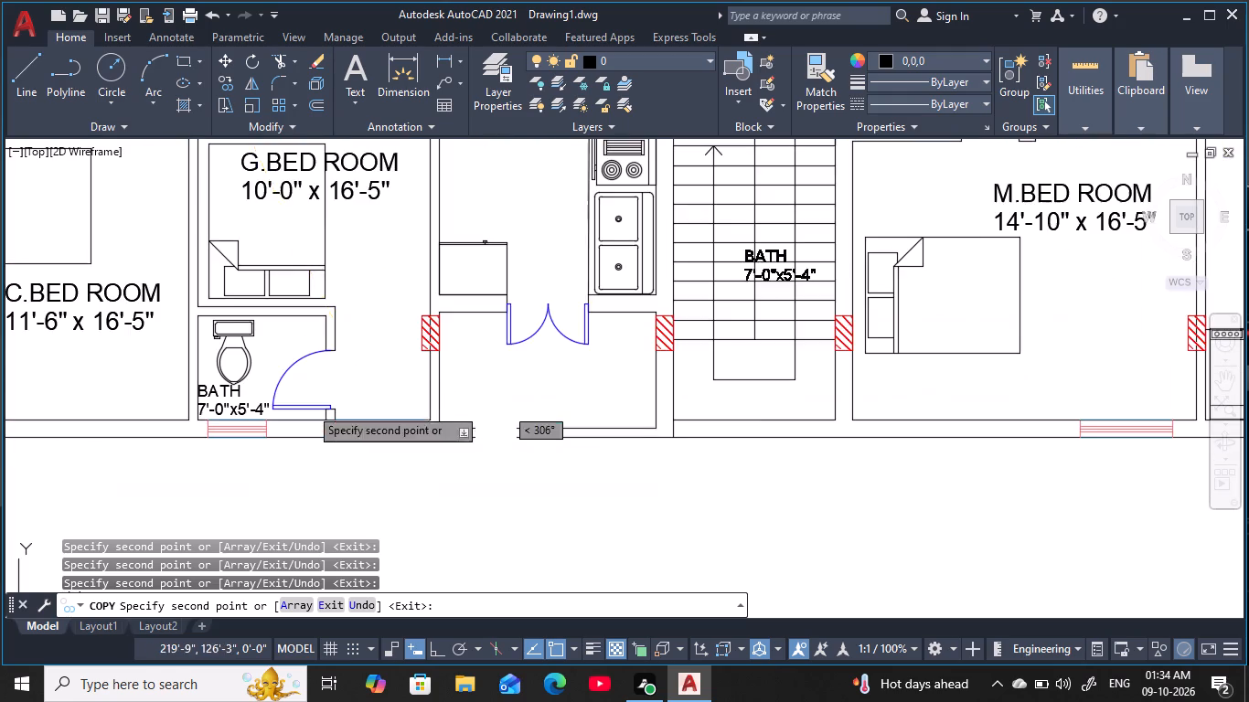
pyautogui.scroll(-2, 558, 371)
pyautogui.moveTo(589, 364); pyautogui.dragTo(234, 399, button='middle')
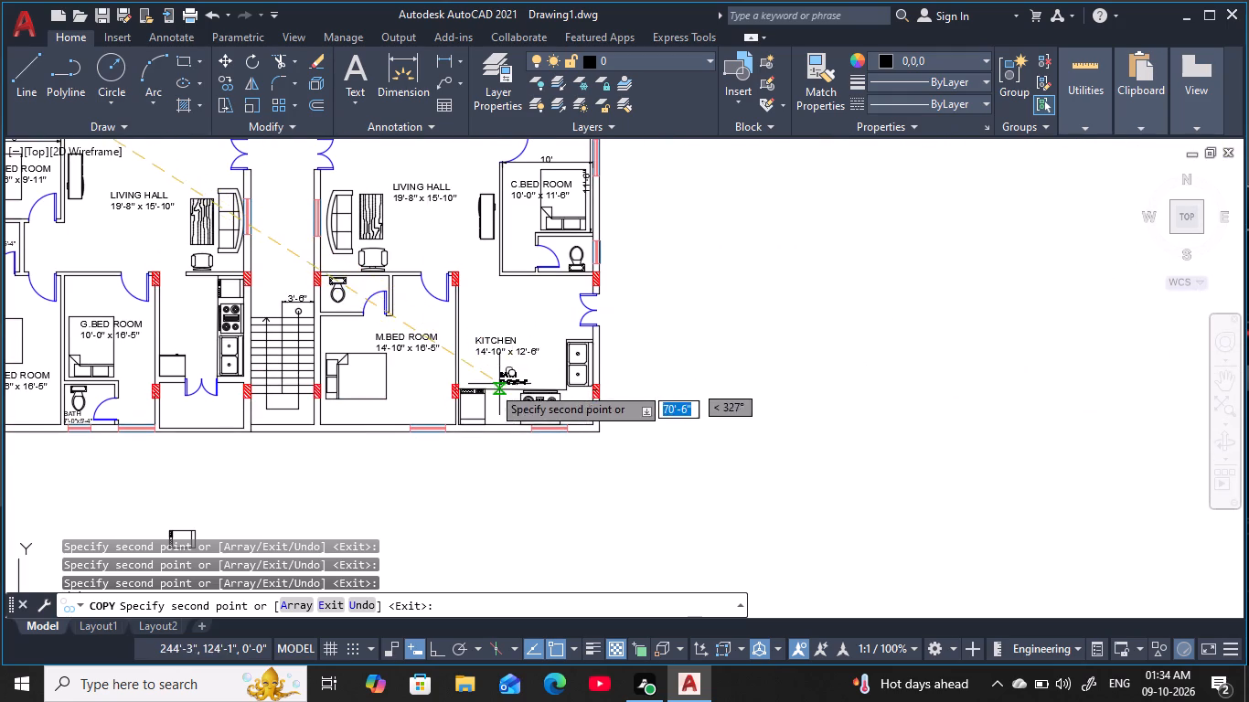
pyautogui.scroll(4, 368, 324)
pyautogui.moveTo(345, 298); pyautogui.dragTo(486, 516, button='middle')
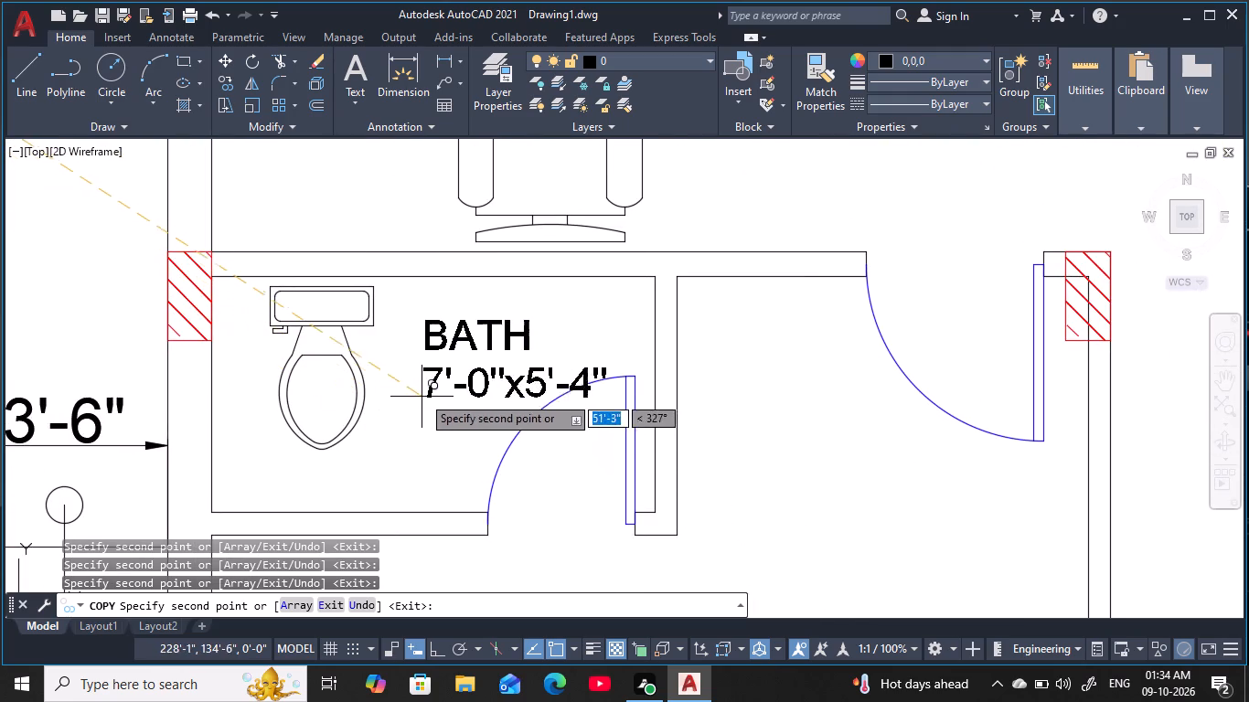
pyautogui.click(395, 374)
# Place a copy of the BATH label and size line in the toilet south of the 10'-0" x 11'-6" C.BED ROOM.
pyautogui.moveTo(630, 415); pyautogui.dragTo(80, 580, button='middle')
pyautogui.scroll(-2, 70, 580)
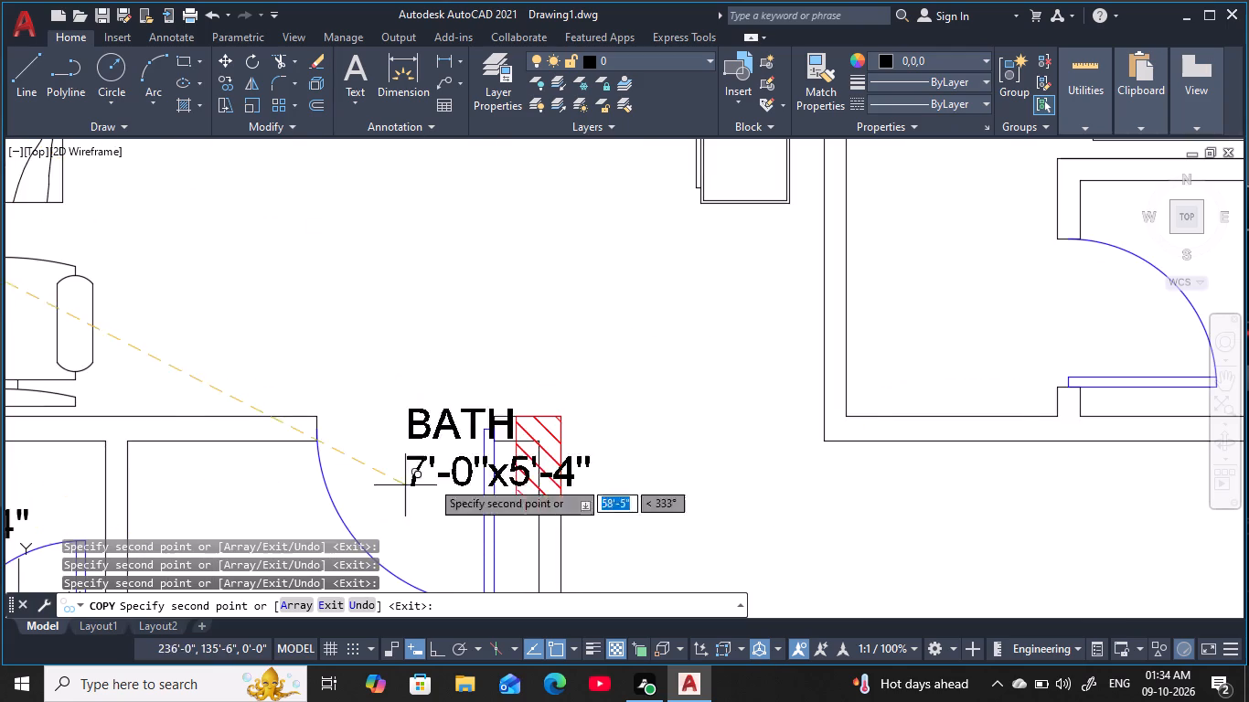
pyautogui.scroll(-2, 586, 462)
pyautogui.moveTo(616, 452); pyautogui.dragTo(487, 520, button='middle')
pyautogui.scroll(4, 682, 505)
pyautogui.moveTo(696, 470); pyautogui.dragTo(678, 482, button='middle')
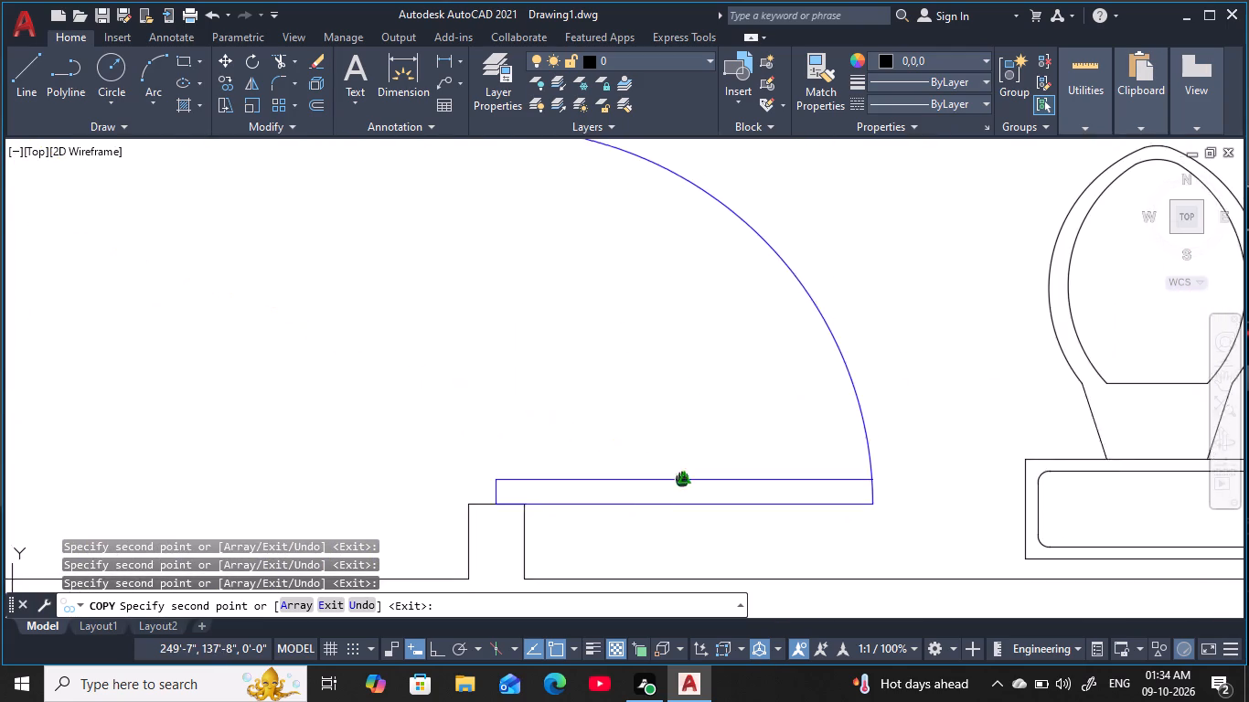
pyautogui.moveTo(678, 482); pyautogui.dragTo(492, 569, button='middle')
pyautogui.scroll(-1, 634, 507)
pyautogui.scroll(-1, 492, 567)
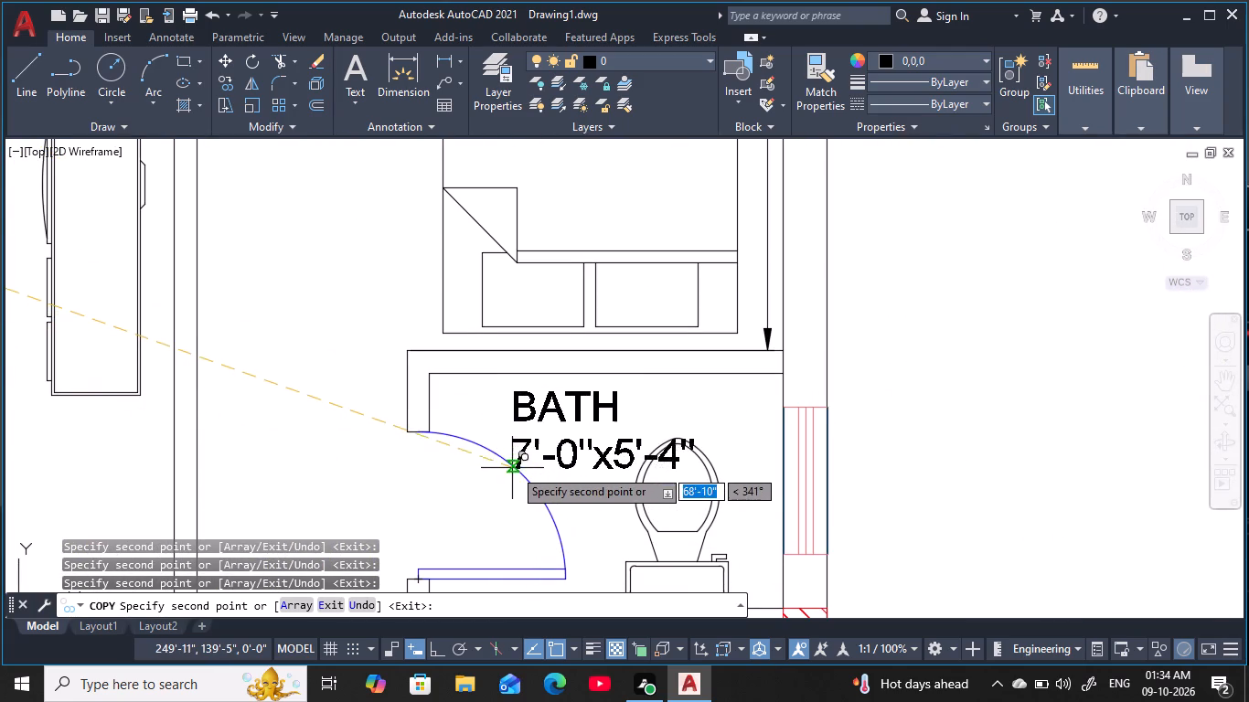
pyautogui.click(531, 464)
# Place a copy of the BATH label and size line in the toilet west of the 14'-10" x 11'-1" C.BED ROOM.
pyautogui.scroll(-1, 564, 483)
pyautogui.moveTo(568, 484); pyautogui.dragTo(712, 590, button='middle')
pyautogui.scroll(-2, 719, 587)
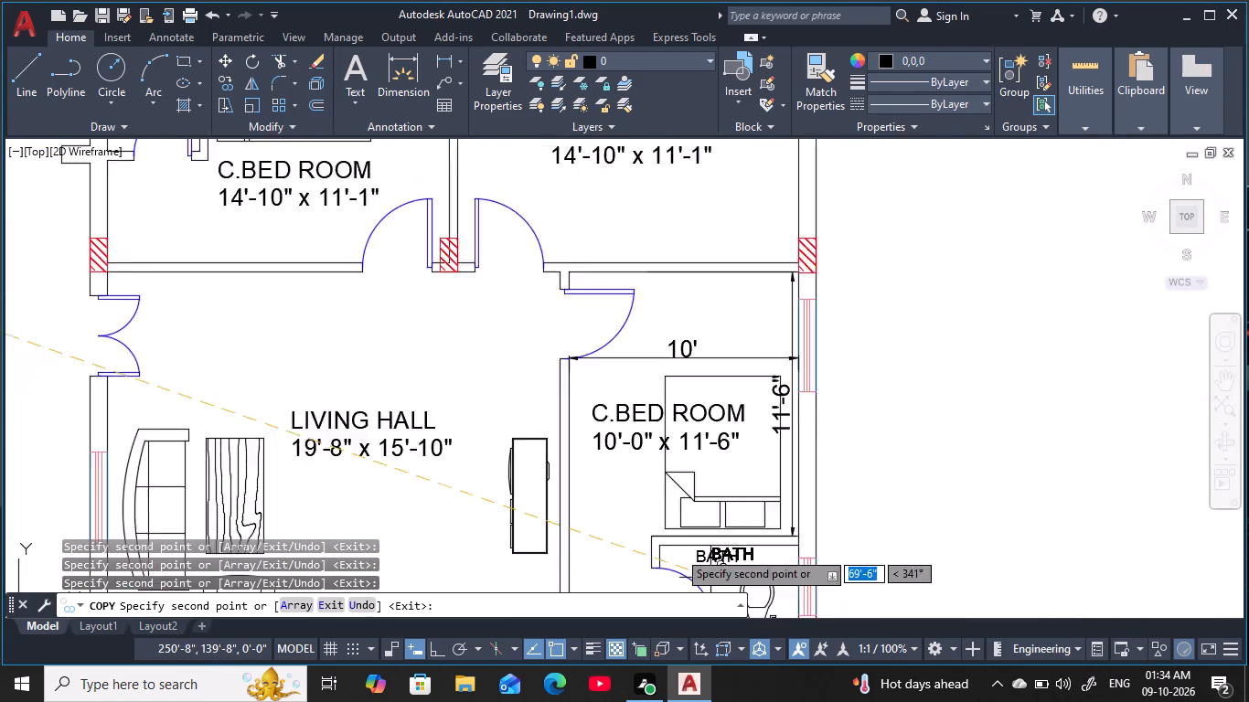
pyautogui.moveTo(372, 265); pyautogui.dragTo(566, 390, button='middle')
pyautogui.scroll(4, 518, 385)
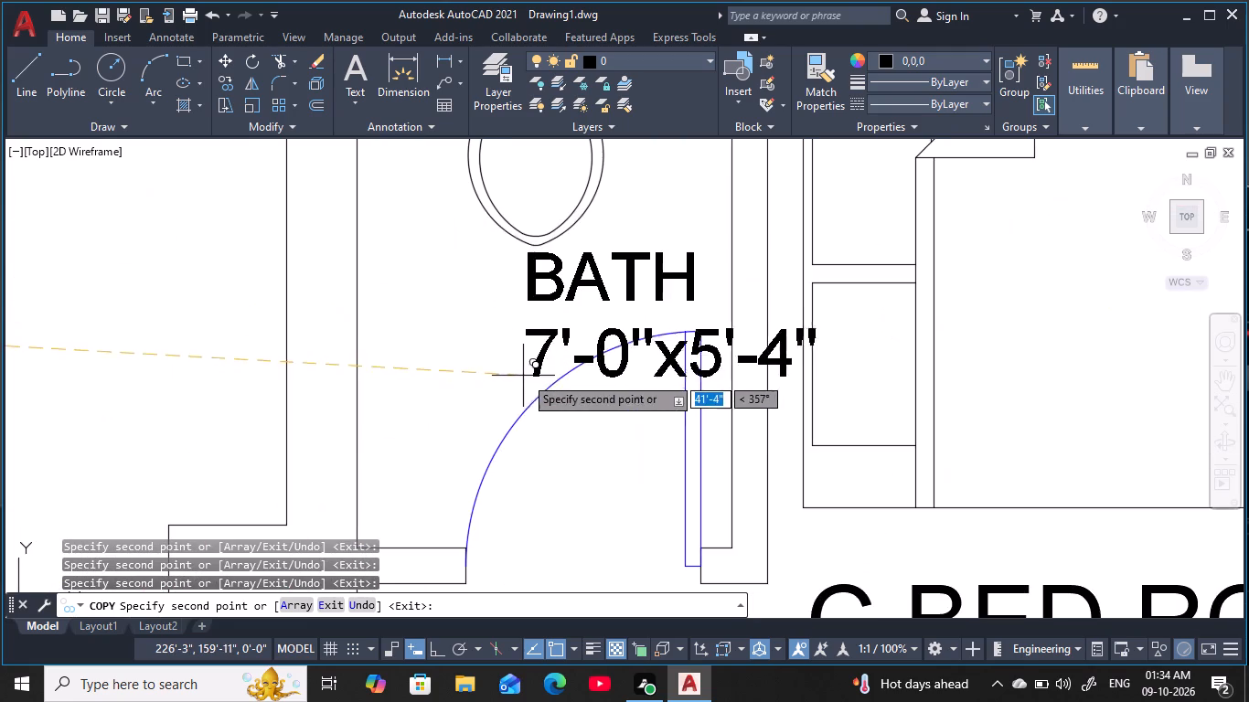
pyautogui.click(390, 319)
# Place a last copy of the BATH label and size line in the unlabelled bay north of the central passage, and end copying.
pyautogui.scroll(-2, 464, 346)
pyautogui.moveTo(478, 356); pyautogui.dragTo(481, 356, button='middle')
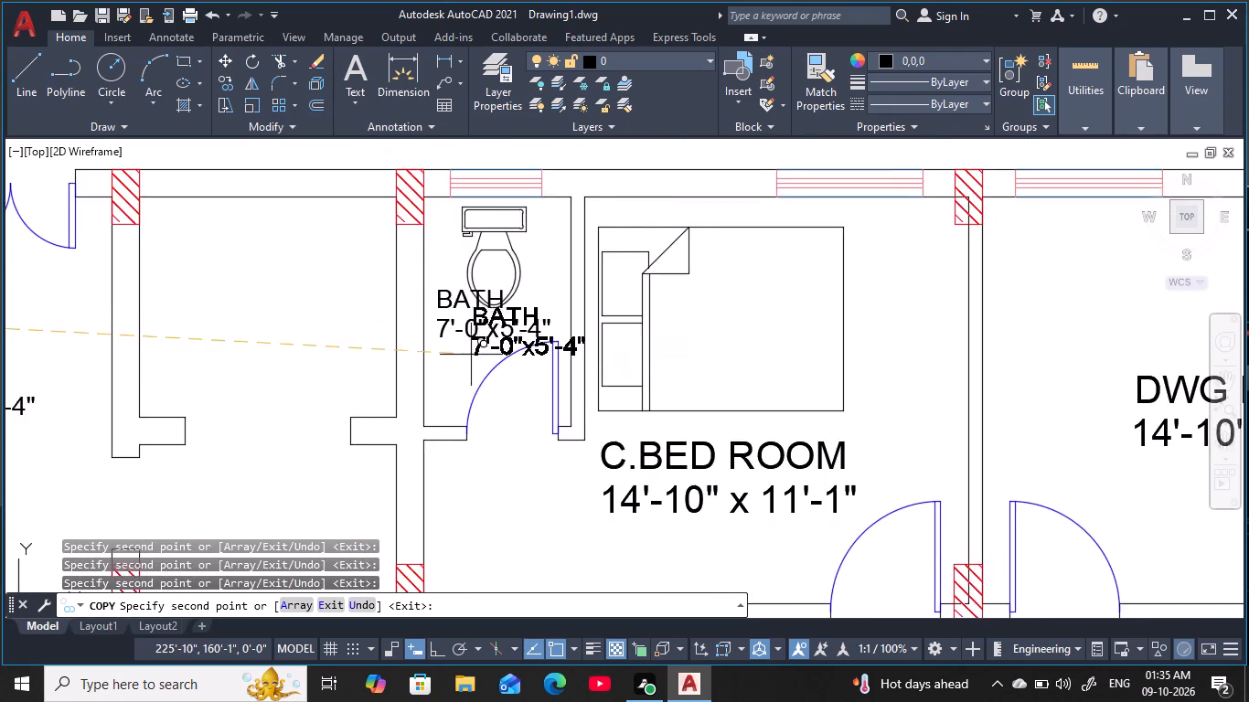
pyautogui.moveTo(481, 356); pyautogui.dragTo(652, 325, button='middle')
pyautogui.scroll(-4, 672, 375)
pyautogui.moveTo(668, 399); pyautogui.dragTo(563, 326, button='middle')
pyautogui.scroll(4, 487, 317)
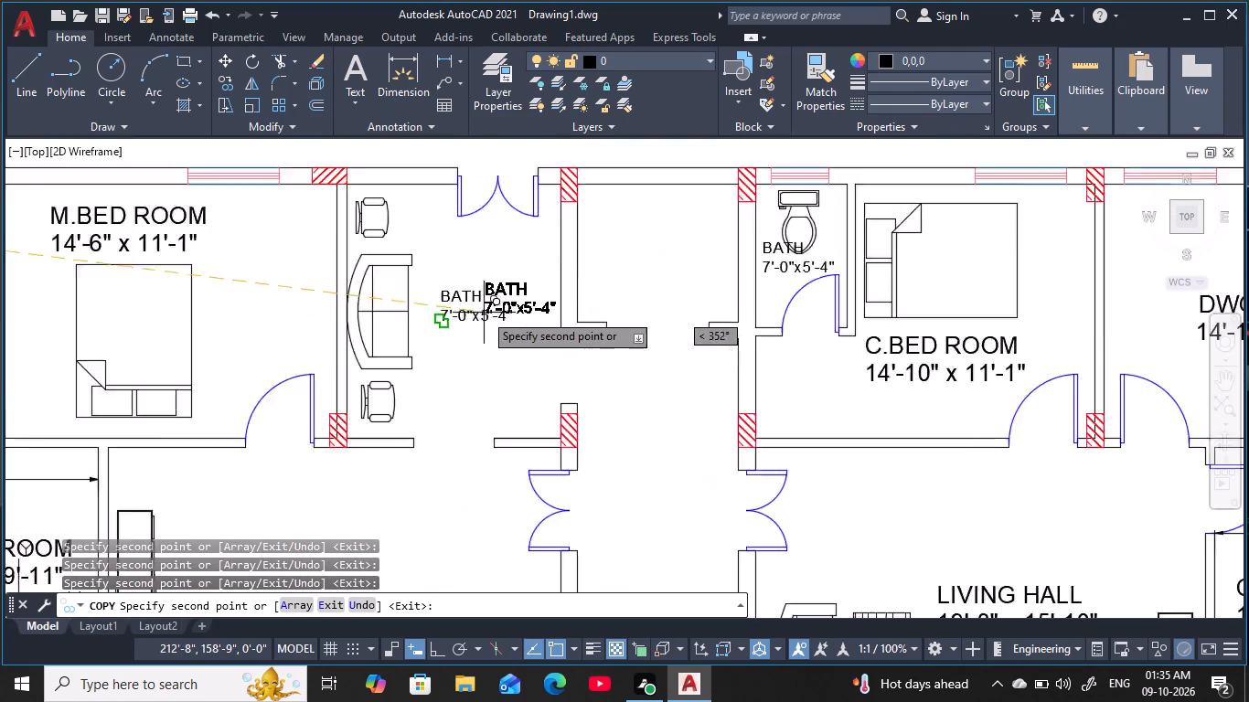
pyautogui.moveTo(484, 313); pyautogui.dragTo(443, 361, button='middle')
pyautogui.click(665, 284)
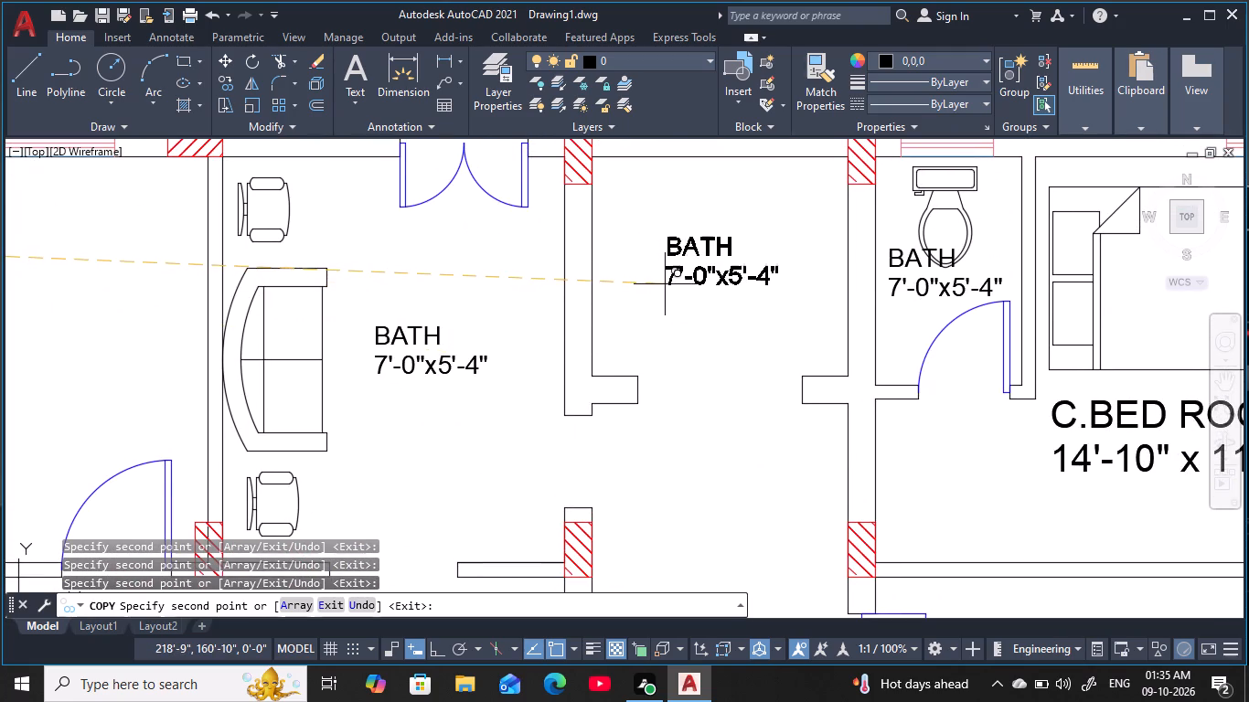
pyautogui.scroll(-2, 665, 485)
pyautogui.moveTo(666, 487); pyautogui.dragTo(717, 370, button='middle')
pyautogui.moveTo(653, 458); pyautogui.dragTo(742, 229, button='middle')
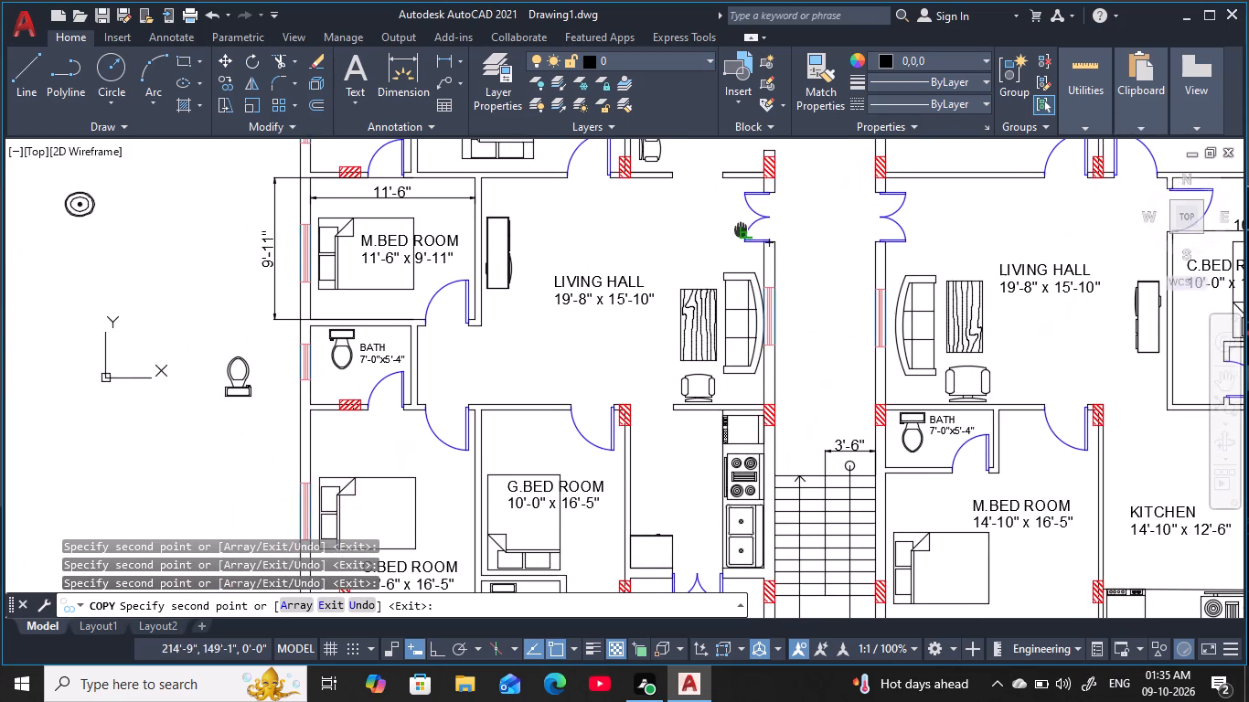
pyautogui.moveTo(582, 376); pyautogui.dragTo(374, 225, button='middle')
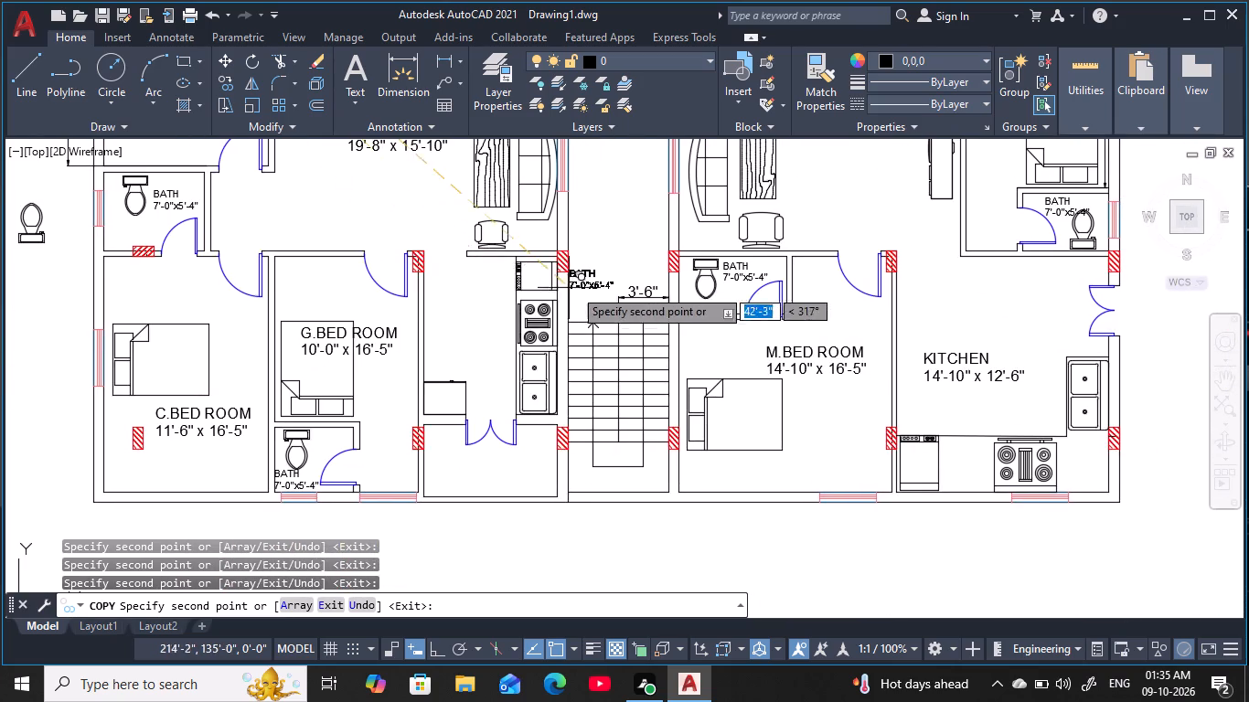
pyautogui.scroll(-1, 584, 292)
pyautogui.moveTo(584, 292); pyautogui.dragTo(507, 403, button='middle')
pyautogui.moveTo(644, 352); pyautogui.dragTo(675, 364, button='middle')
pyautogui.press('Escape')
pyautogui.press('Escape')
pyautogui.press('Escape')
pyautogui.press('Escape')
pyautogui.press('Escape')
pyautogui.press('Escape')
pyautogui.press('Escape')
pyautogui.press('Escape')
pyautogui.press('Escape')
pyautogui.press('Escape')
pyautogui.press('Escape')
pyautogui.press('Escape')
pyautogui.press('Escape')
pyautogui.press('Escape')
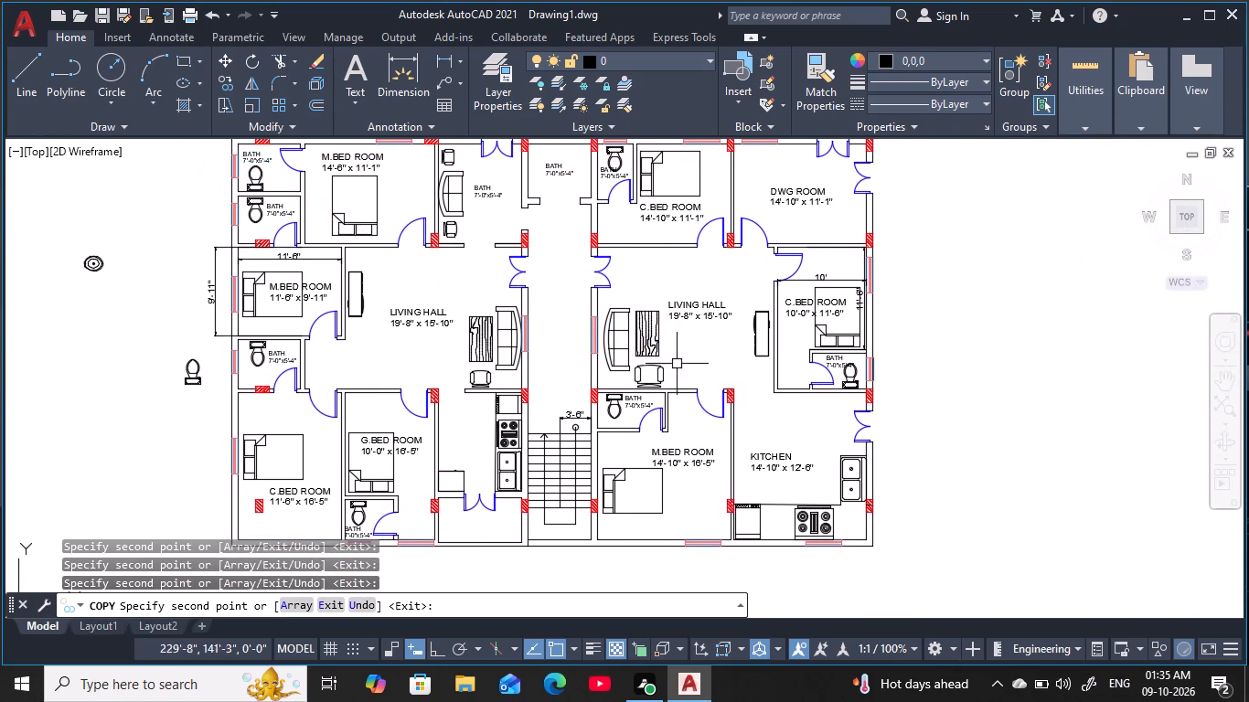
pyautogui.press('Escape')
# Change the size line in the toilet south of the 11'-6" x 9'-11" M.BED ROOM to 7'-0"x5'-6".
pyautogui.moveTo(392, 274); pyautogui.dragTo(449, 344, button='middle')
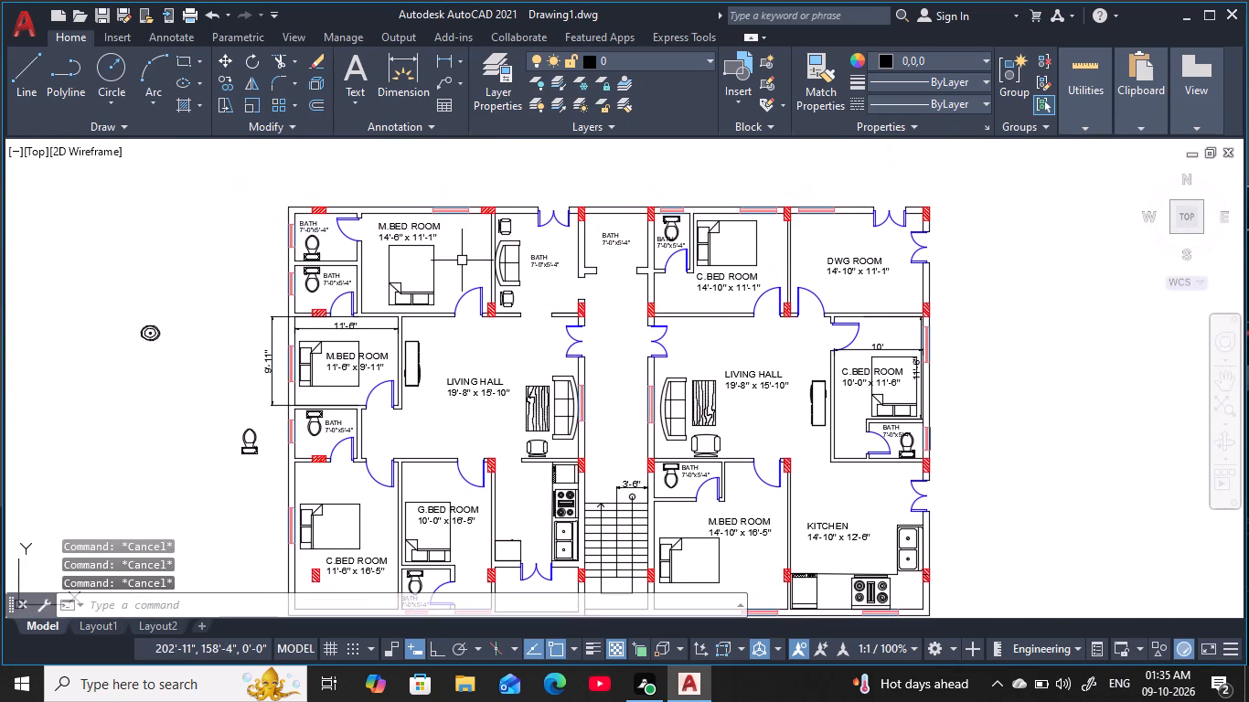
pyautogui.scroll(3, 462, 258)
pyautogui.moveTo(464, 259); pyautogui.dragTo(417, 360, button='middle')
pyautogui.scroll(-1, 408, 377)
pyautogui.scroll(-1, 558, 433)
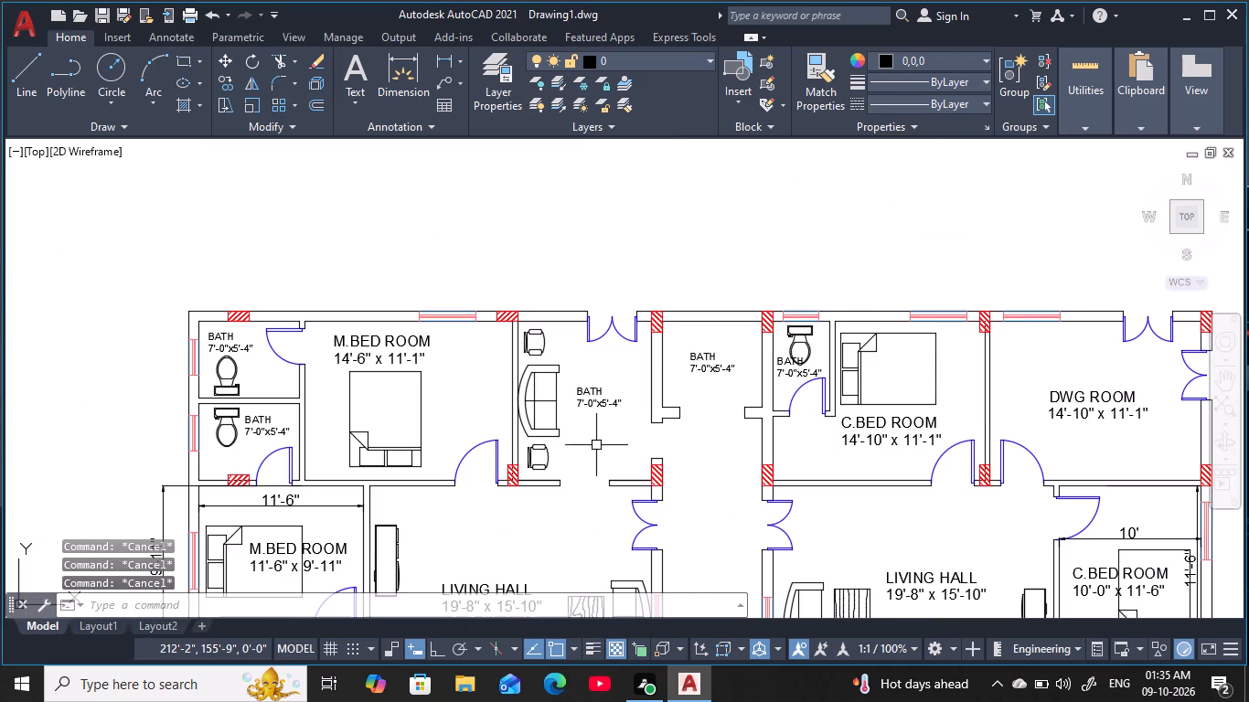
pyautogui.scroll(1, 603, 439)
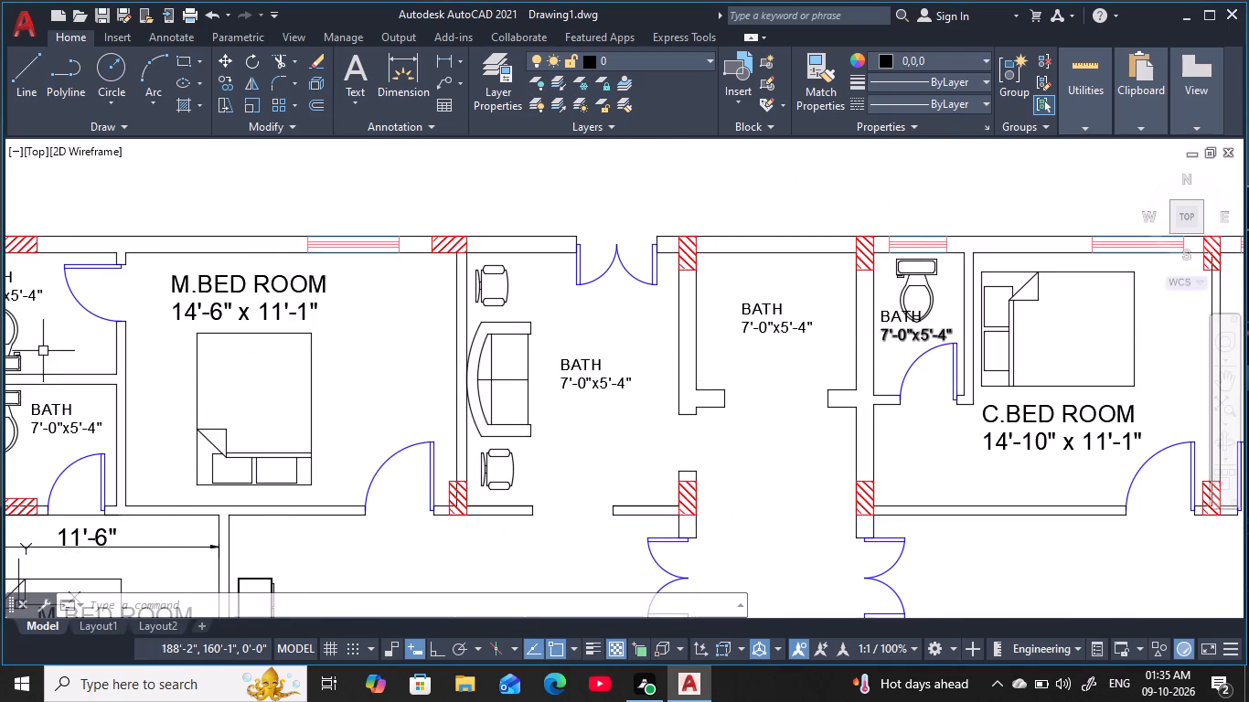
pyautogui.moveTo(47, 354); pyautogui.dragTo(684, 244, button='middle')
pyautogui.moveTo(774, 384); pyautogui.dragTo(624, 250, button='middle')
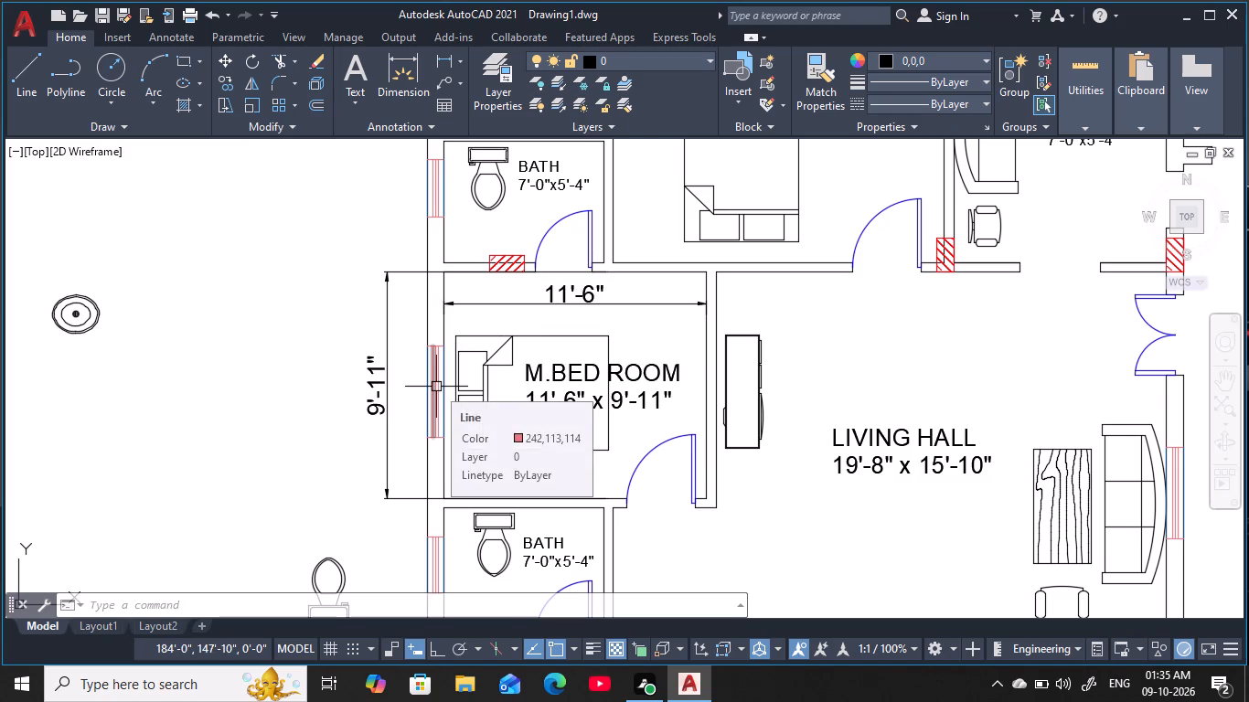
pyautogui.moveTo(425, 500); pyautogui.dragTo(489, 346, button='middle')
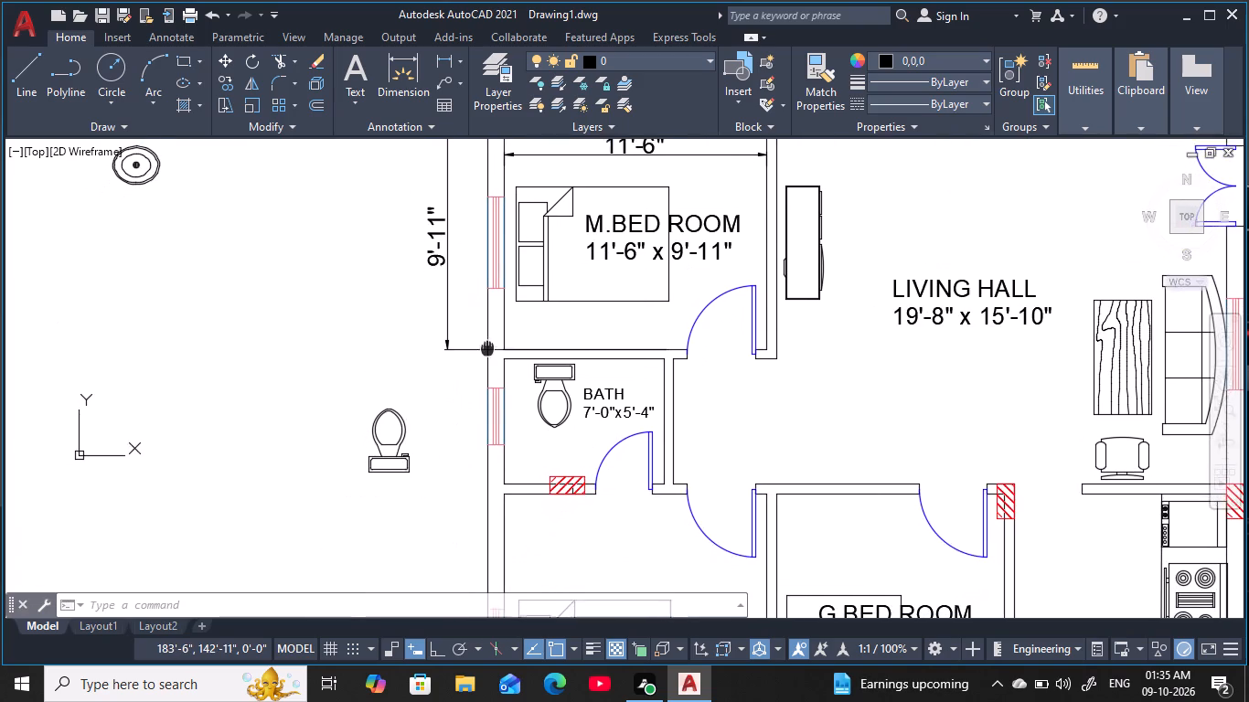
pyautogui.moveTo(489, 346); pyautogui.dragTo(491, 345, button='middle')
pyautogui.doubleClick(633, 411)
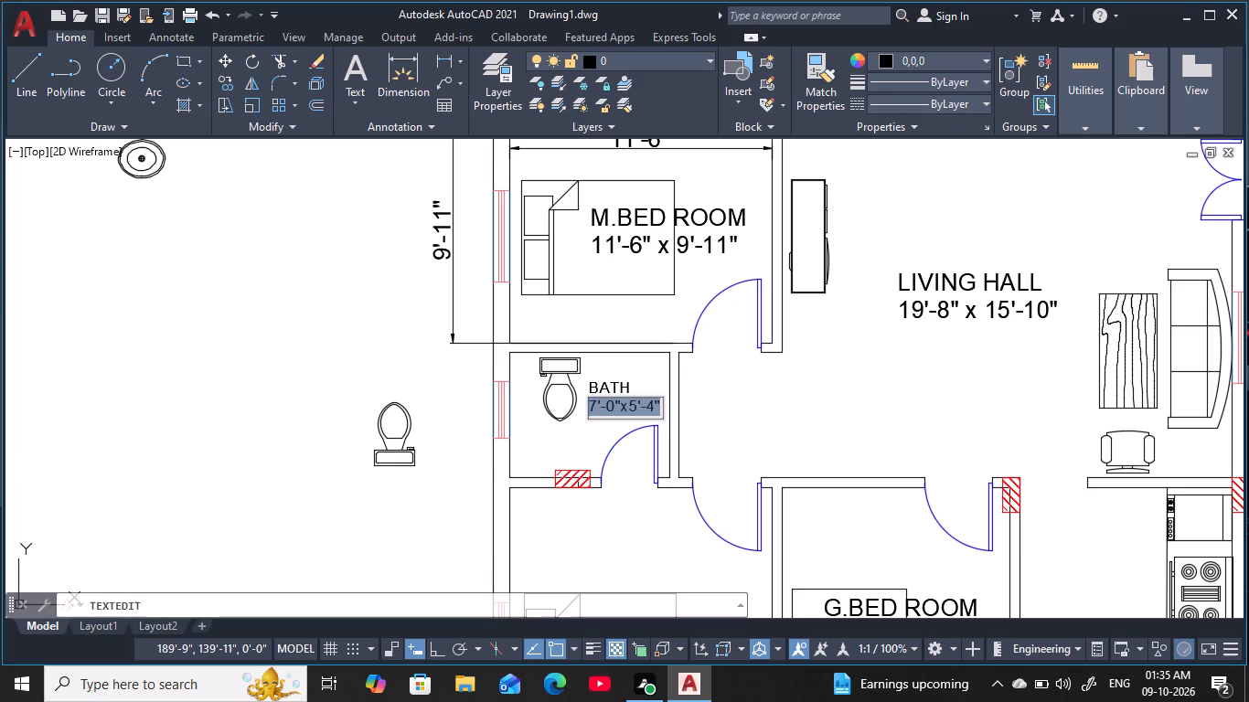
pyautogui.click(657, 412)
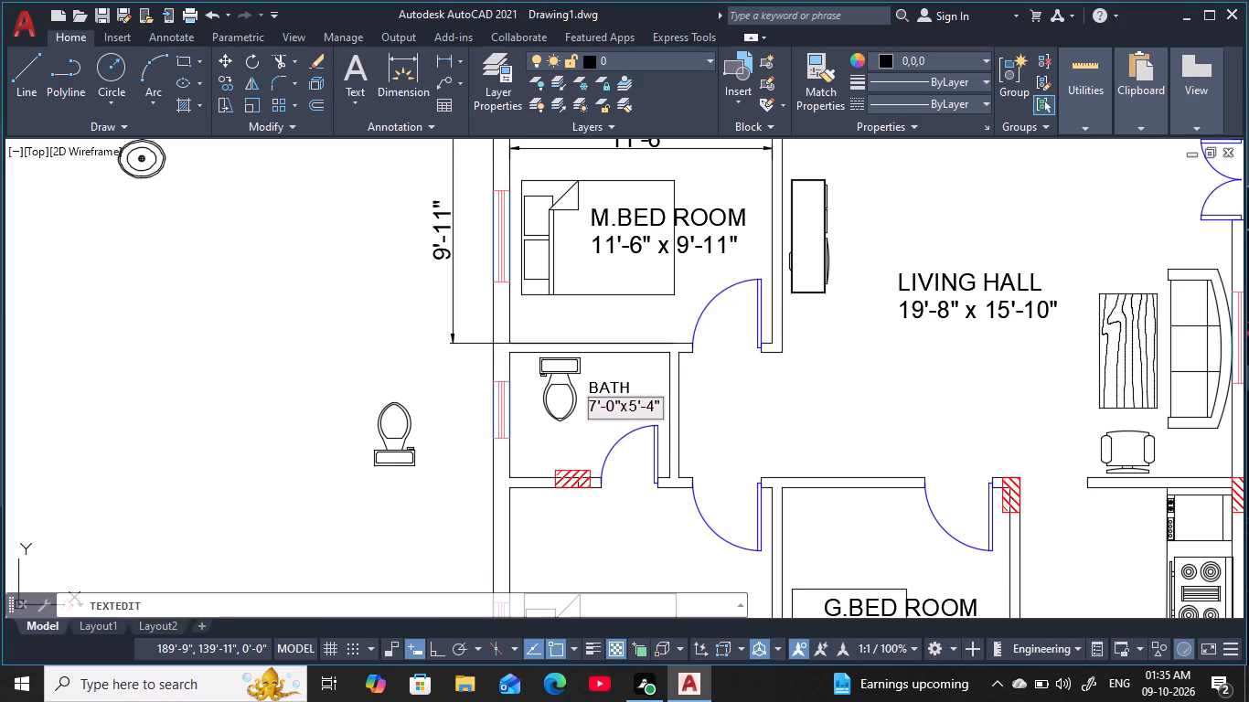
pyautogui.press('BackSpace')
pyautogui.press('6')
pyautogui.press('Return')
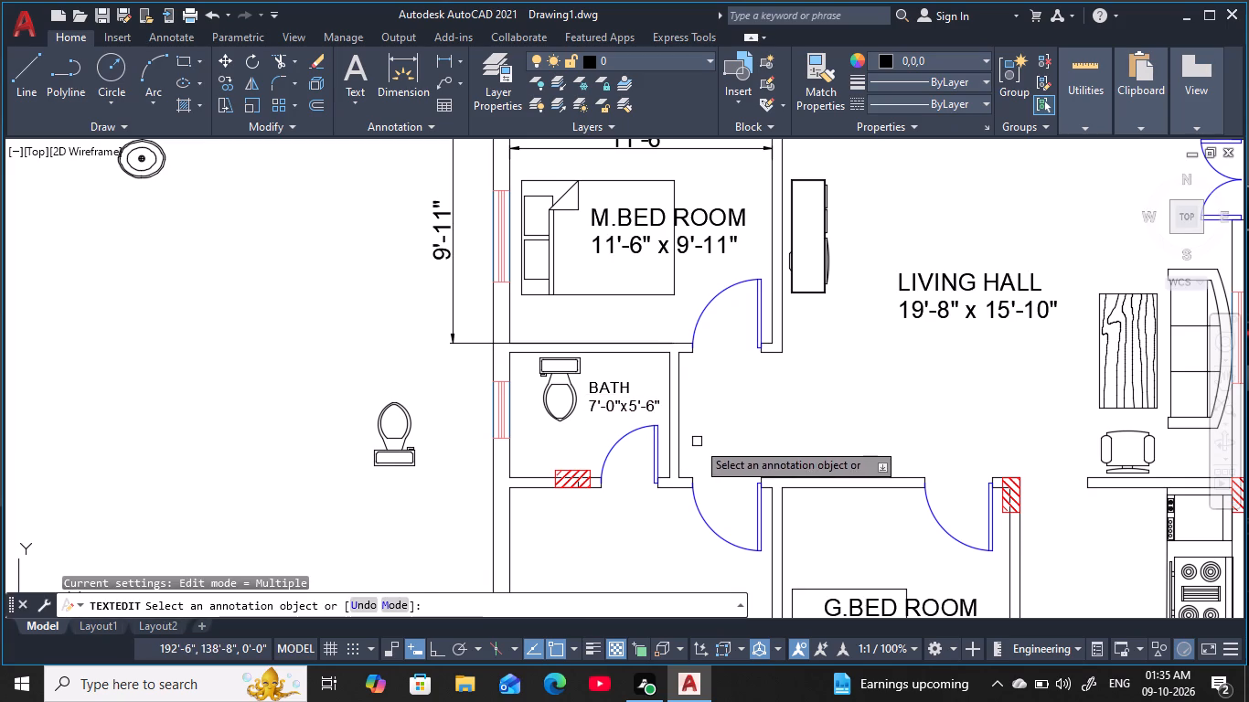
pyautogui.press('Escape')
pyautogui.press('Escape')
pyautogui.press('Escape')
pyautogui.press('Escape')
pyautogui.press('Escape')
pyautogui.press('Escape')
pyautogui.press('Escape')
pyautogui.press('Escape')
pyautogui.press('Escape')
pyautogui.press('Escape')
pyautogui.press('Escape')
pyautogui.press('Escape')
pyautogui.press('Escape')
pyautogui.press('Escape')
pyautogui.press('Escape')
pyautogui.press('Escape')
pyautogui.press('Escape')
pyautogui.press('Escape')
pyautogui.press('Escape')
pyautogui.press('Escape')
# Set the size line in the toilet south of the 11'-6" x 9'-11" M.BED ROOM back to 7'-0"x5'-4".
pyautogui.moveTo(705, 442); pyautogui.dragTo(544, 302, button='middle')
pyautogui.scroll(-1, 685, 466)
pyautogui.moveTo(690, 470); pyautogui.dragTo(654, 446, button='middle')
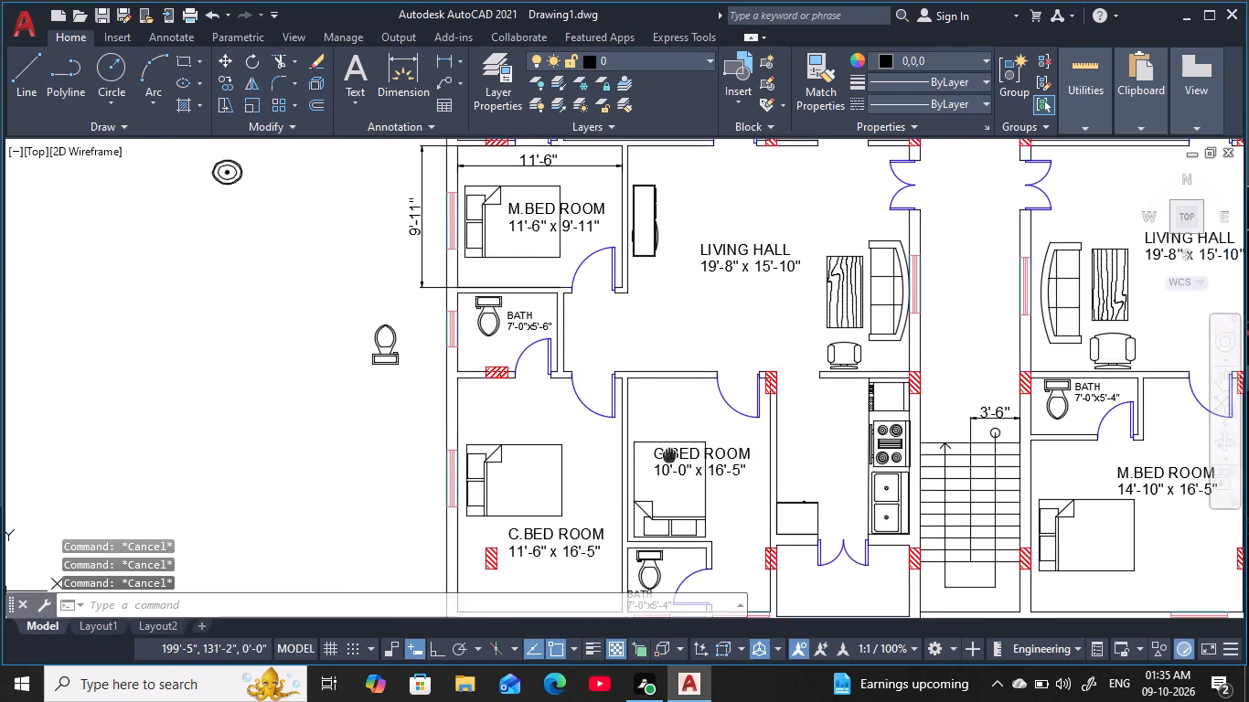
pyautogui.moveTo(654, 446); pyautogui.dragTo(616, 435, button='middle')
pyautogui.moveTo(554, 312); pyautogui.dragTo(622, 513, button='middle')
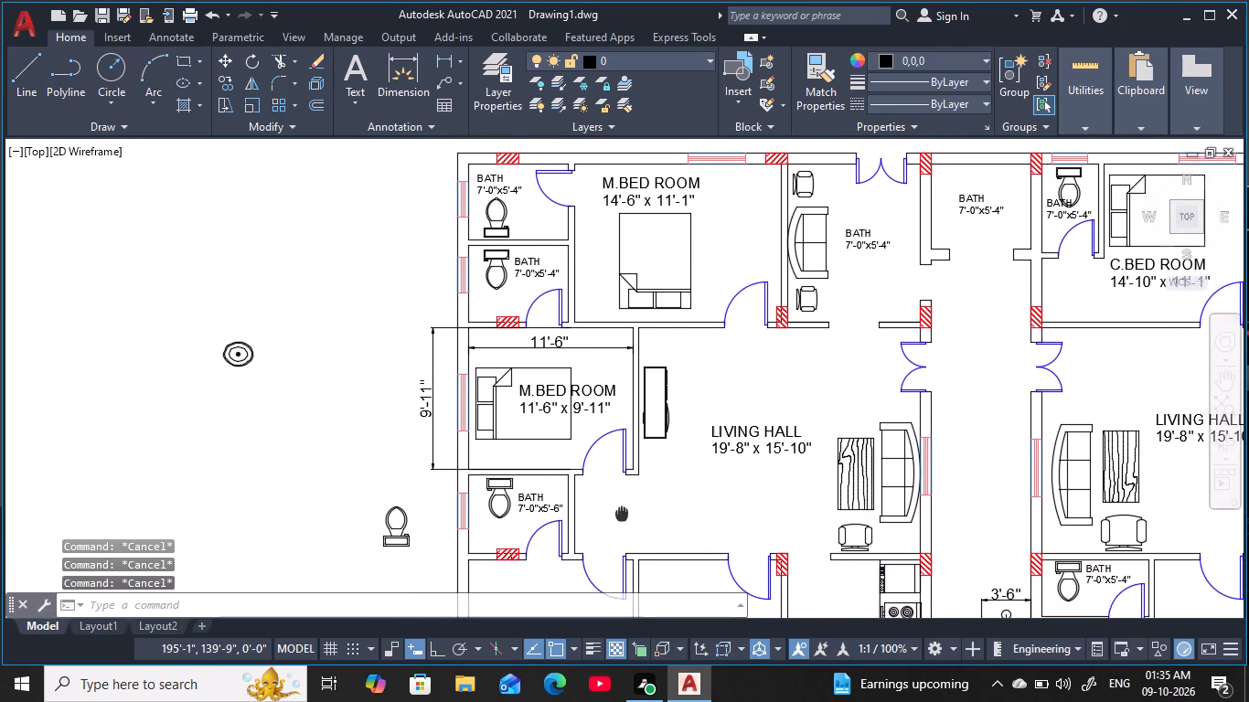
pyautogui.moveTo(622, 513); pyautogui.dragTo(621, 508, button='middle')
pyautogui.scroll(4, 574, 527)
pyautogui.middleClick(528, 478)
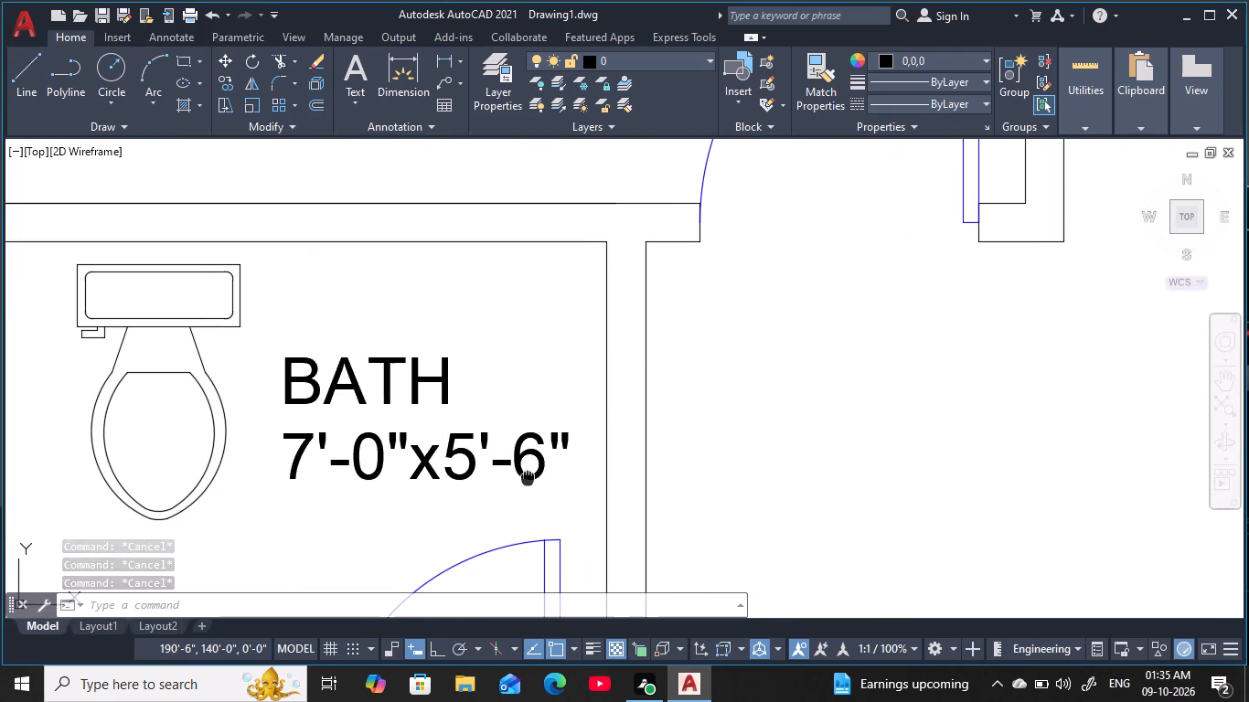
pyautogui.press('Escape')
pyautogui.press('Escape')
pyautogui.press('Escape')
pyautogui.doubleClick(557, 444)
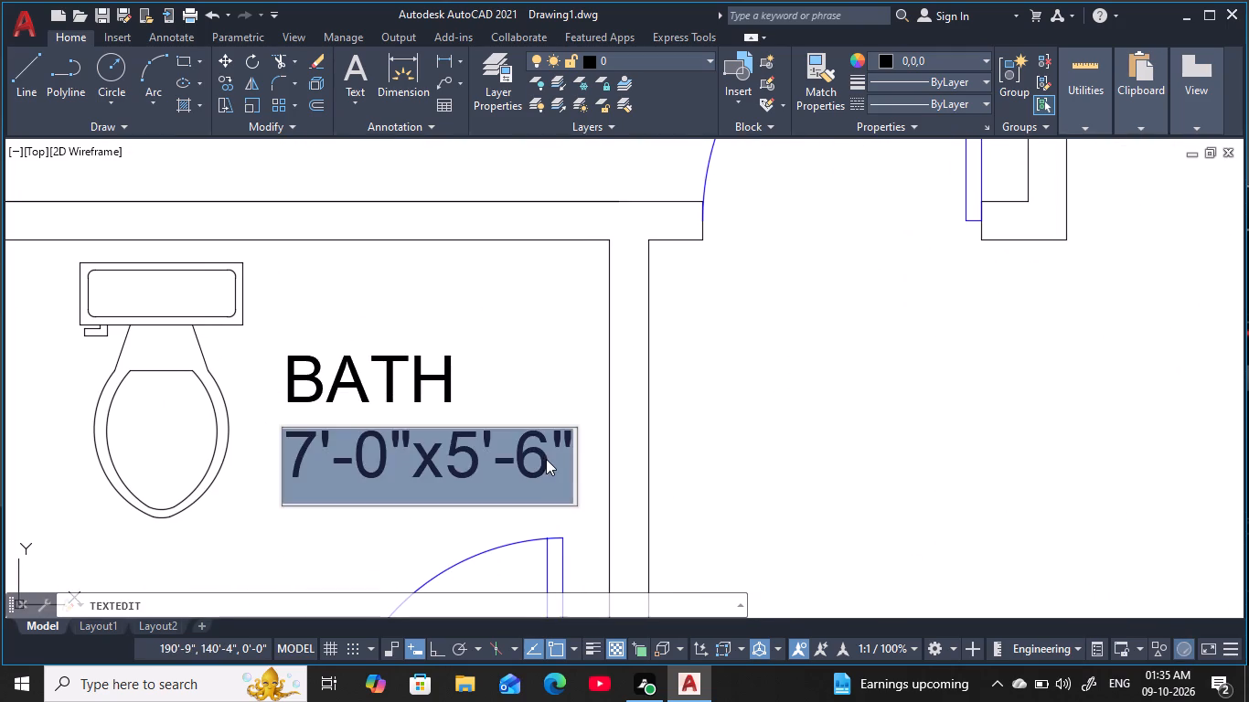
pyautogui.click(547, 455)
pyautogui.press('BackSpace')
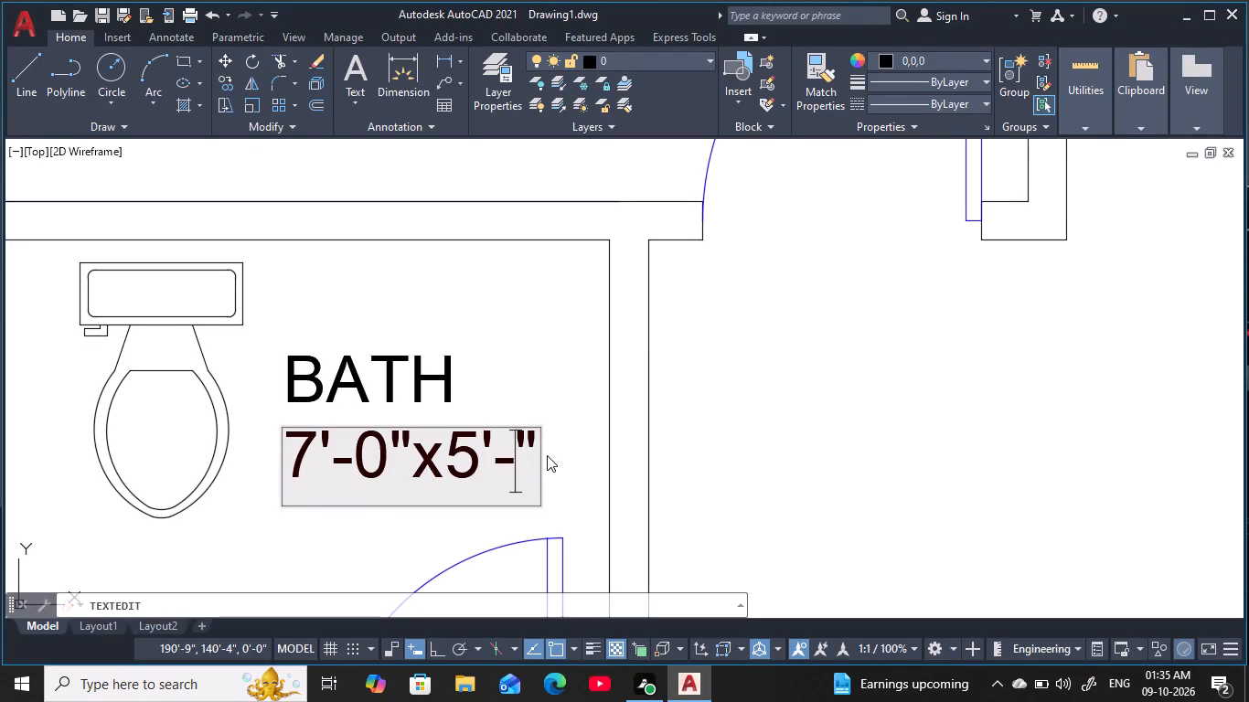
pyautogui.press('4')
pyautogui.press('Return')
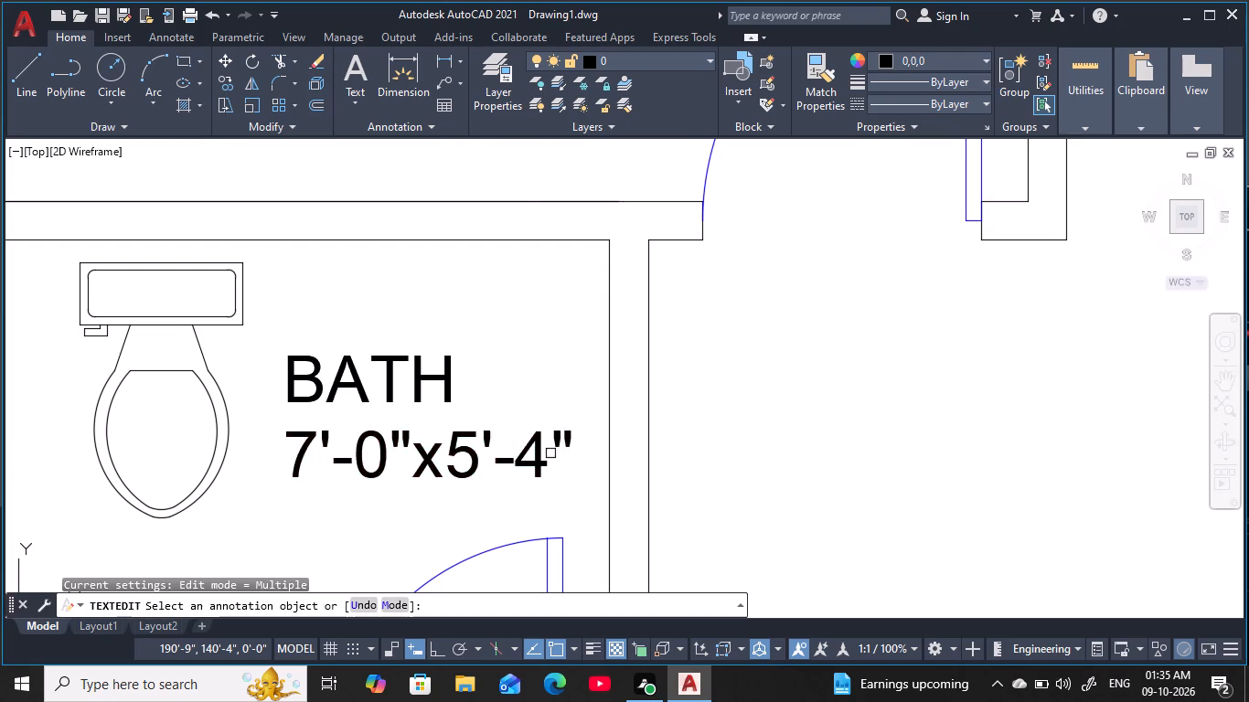
# Change the copied BATH label beside the sofa, east of the 14'-6" x 11'-1" M.BED ROOM, to DWG RM.
pyautogui.scroll(-3, 567, 452)
pyautogui.moveTo(575, 452); pyautogui.dragTo(494, 428, button='middle')
pyautogui.scroll(1, 633, 446)
pyautogui.moveTo(635, 446); pyautogui.dragTo(475, 352, button='middle')
pyautogui.scroll(-1, 562, 371)
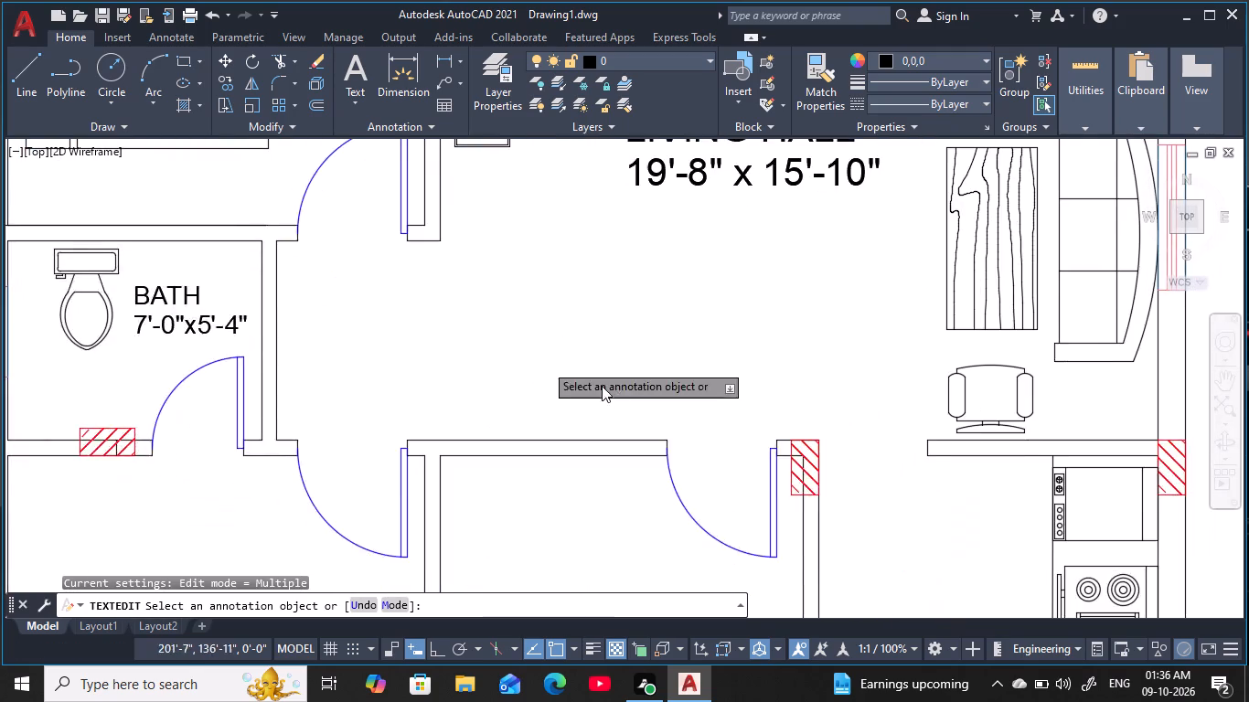
pyautogui.scroll(-1, 602, 386)
pyautogui.moveTo(615, 389); pyautogui.dragTo(434, 507, button='middle')
pyautogui.scroll(-1, 560, 441)
pyautogui.scroll(-1, 582, 516)
pyautogui.moveTo(581, 535); pyautogui.dragTo(605, 422, button='middle')
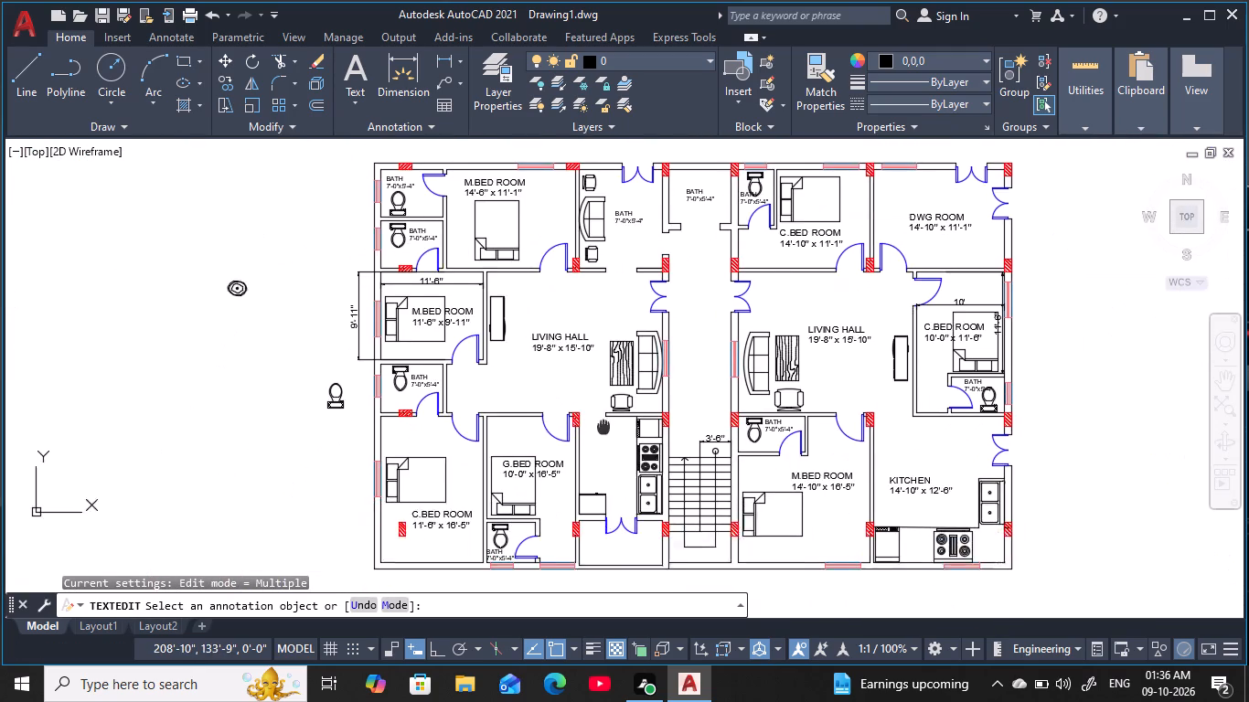
pyautogui.moveTo(605, 422); pyautogui.dragTo(623, 395, button='middle')
pyautogui.scroll(3, 689, 436)
pyautogui.moveTo(696, 441); pyautogui.dragTo(486, 435, button='middle')
pyautogui.scroll(-2, 997, 524)
pyautogui.moveTo(999, 513); pyautogui.dragTo(909, 505, button='middle')
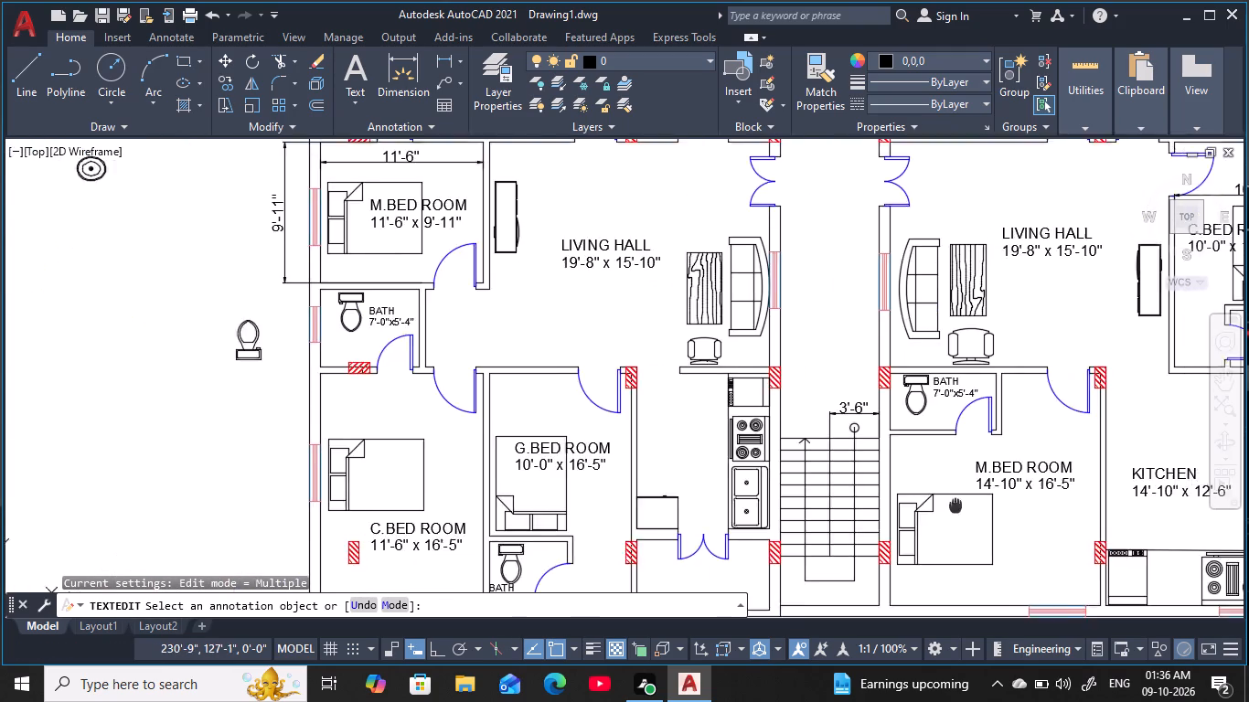
pyautogui.moveTo(909, 505); pyautogui.dragTo(772, 512, button='middle')
pyautogui.scroll(2, 804, 465)
pyautogui.moveTo(744, 424); pyautogui.dragTo(888, 665, button='middle')
pyautogui.scroll(-2, 851, 643)
pyautogui.scroll(-2, 703, 487)
pyautogui.moveTo(594, 428); pyautogui.dragTo(593, 433, button='middle')
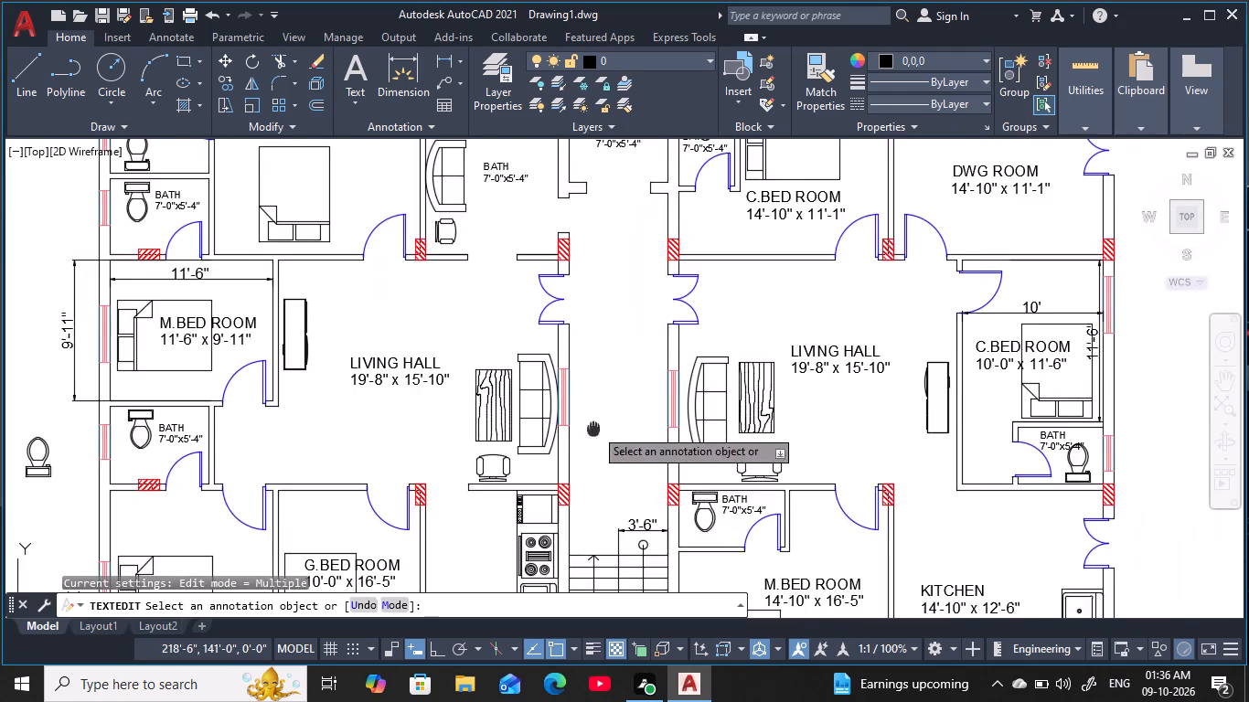
pyautogui.moveTo(593, 433); pyautogui.dragTo(682, 619, button='middle')
pyautogui.scroll(3, 584, 392)
pyautogui.moveTo(583, 390); pyautogui.dragTo(614, 569, button='middle')
pyautogui.doubleClick(625, 459)
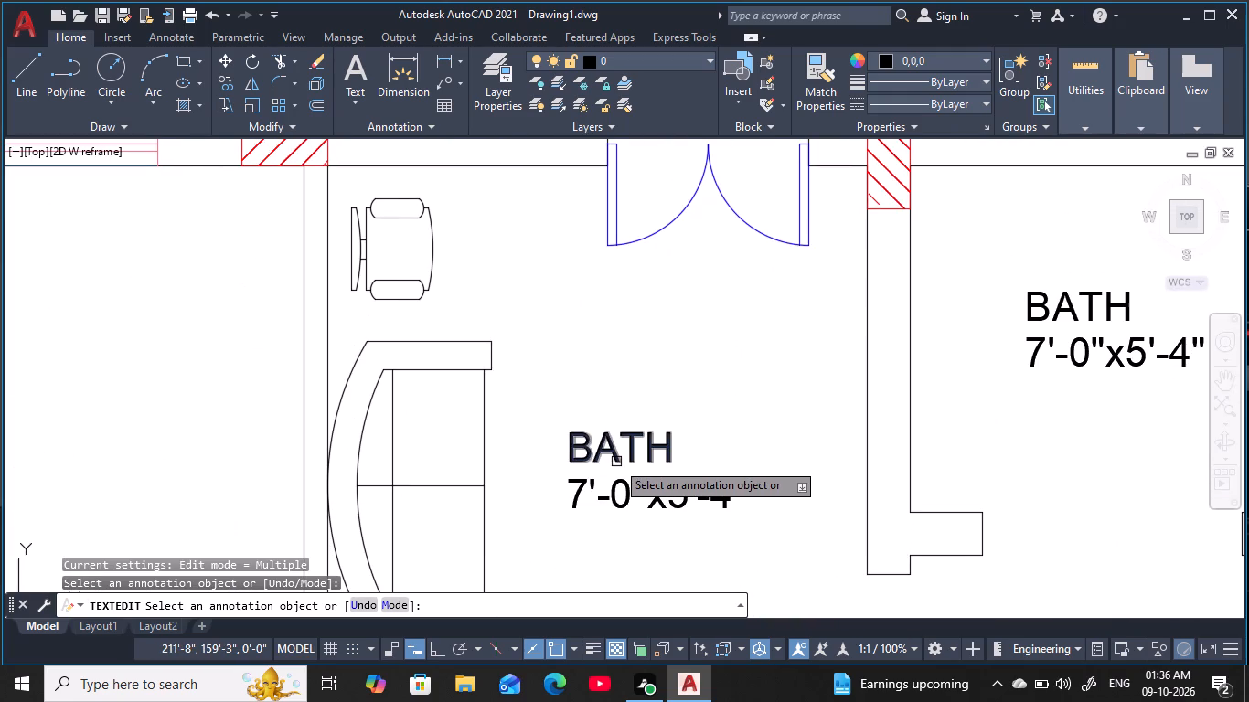
pyautogui.doubleClick(618, 447)
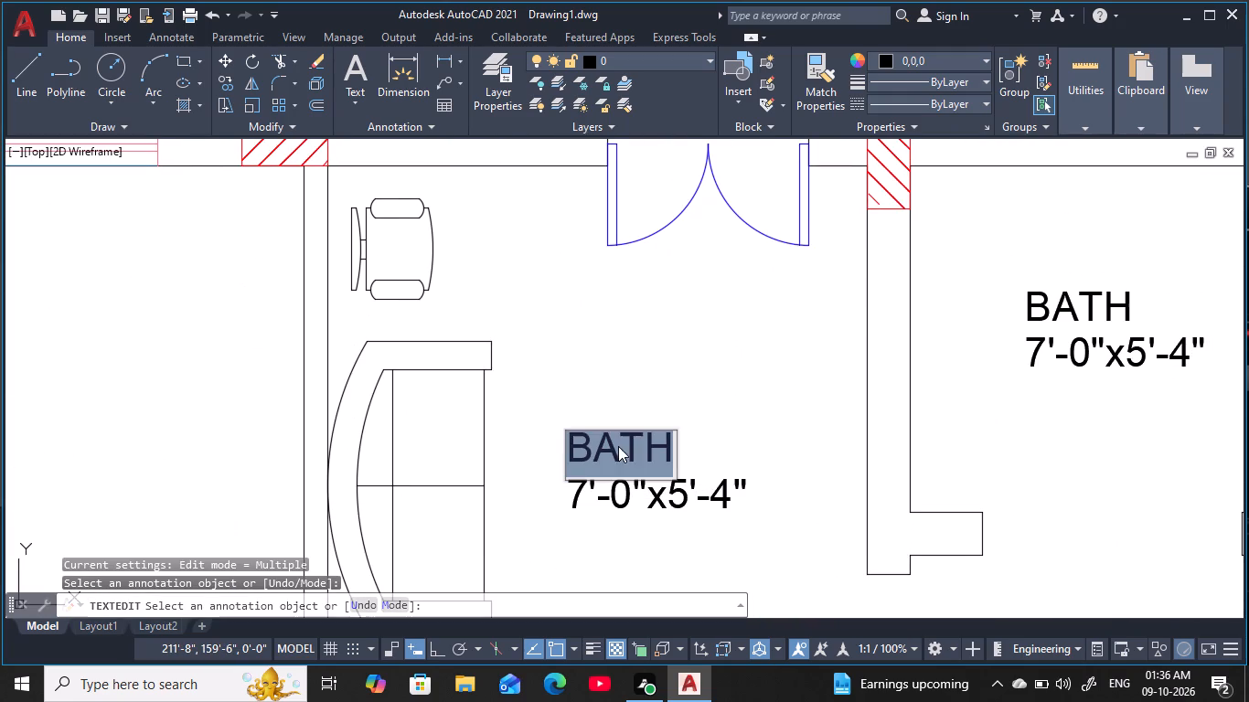
pyautogui.press('BackSpace')
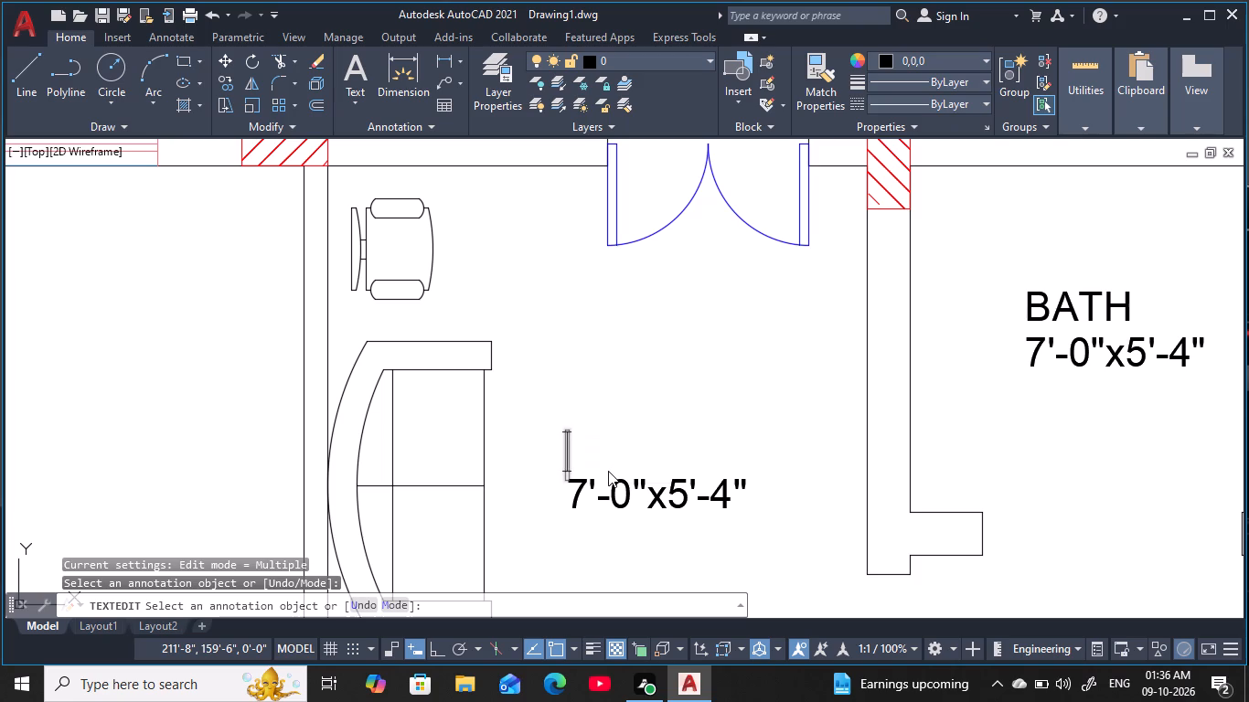
pyautogui.write('dw')
pyautogui.press('g')
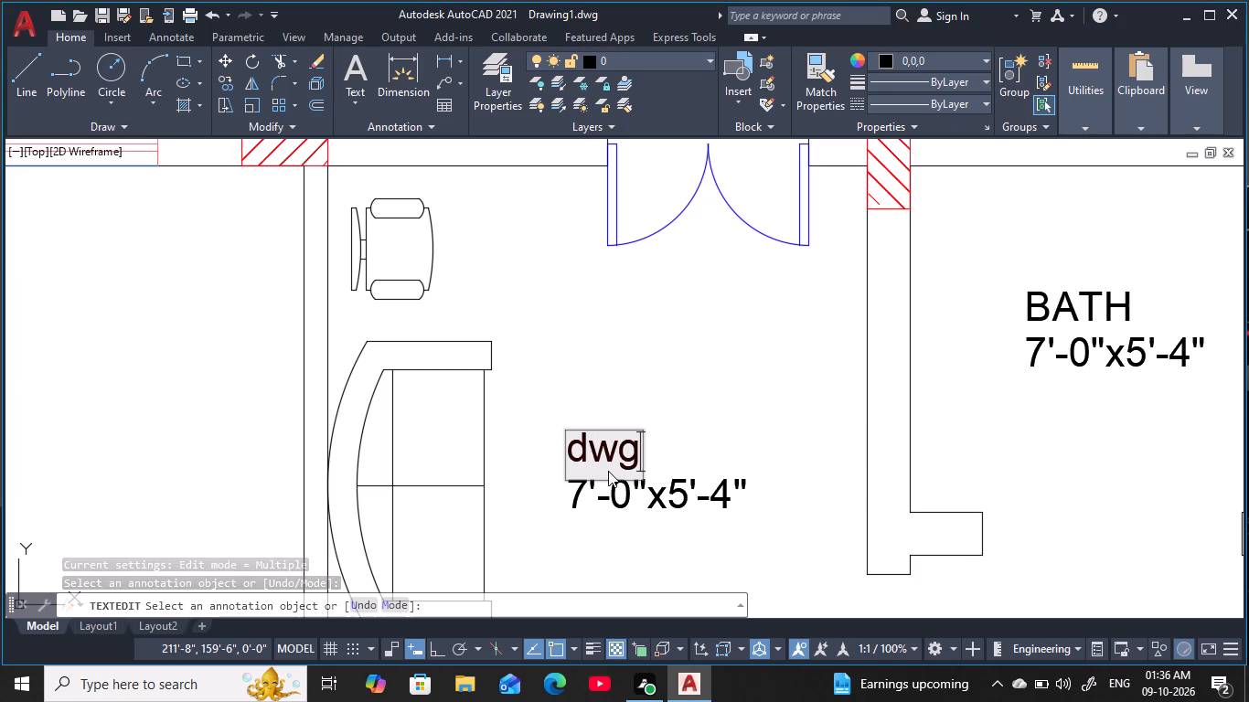
pyautogui.press('BackSpace')
pyautogui.press('BackSpace')
pyautogui.press('BackSpace')
pyautogui.press('BackSpace')
pyautogui.press('BackSpace')
pyautogui.press('BackSpace')
pyautogui.press('BackSpace')
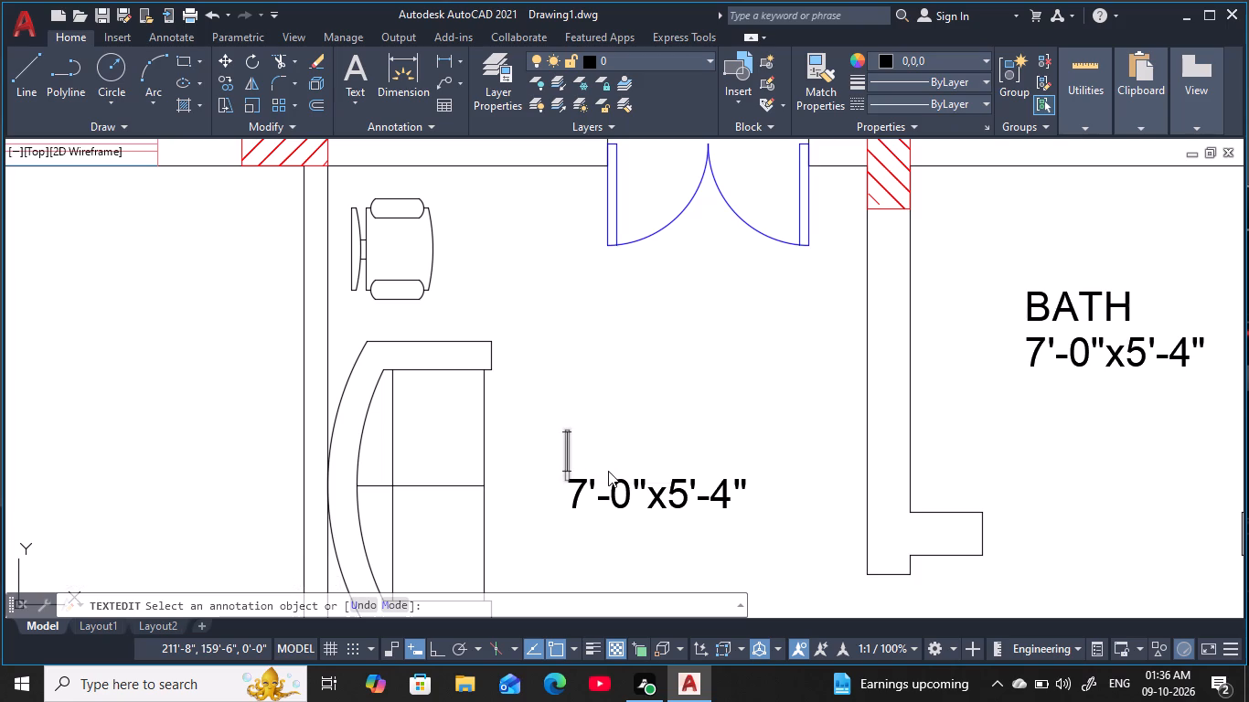
pyautogui.write('DWG RM')
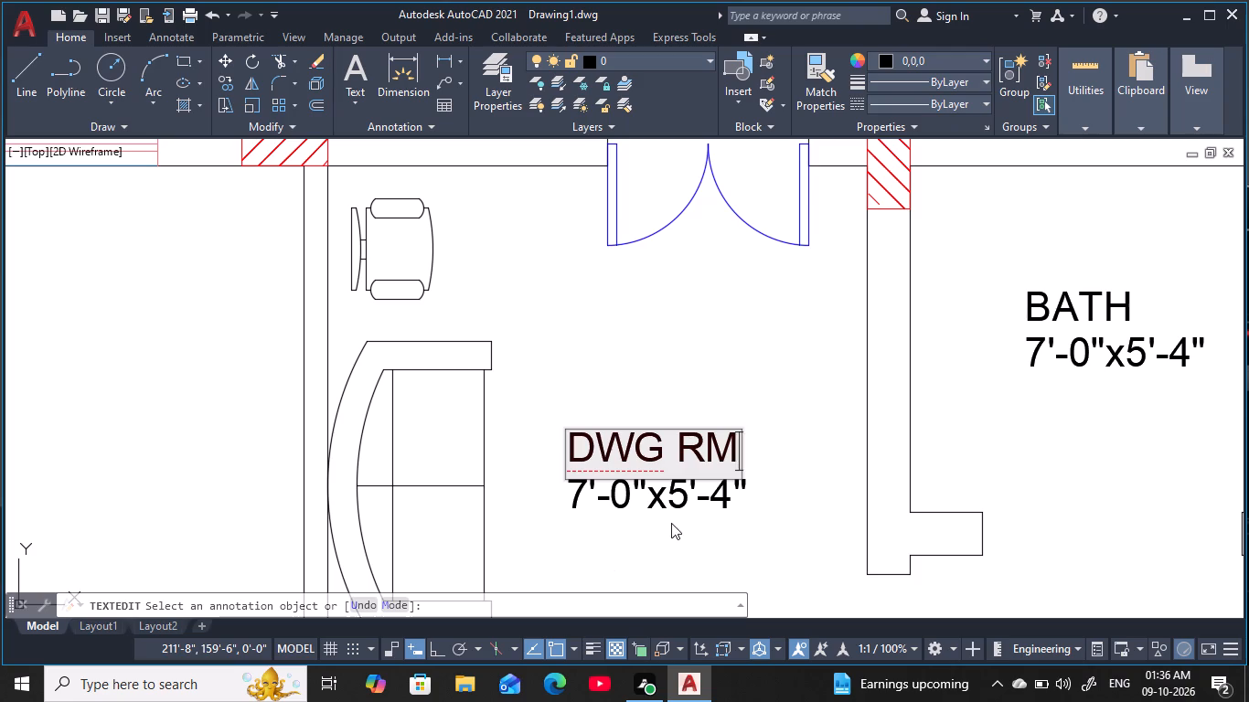
pyautogui.click(671, 523)
# Set the size line under the DWG RM label beside the sofa to 9'-4"x11'-1" and end text editing.
pyautogui.doubleClick(684, 505)
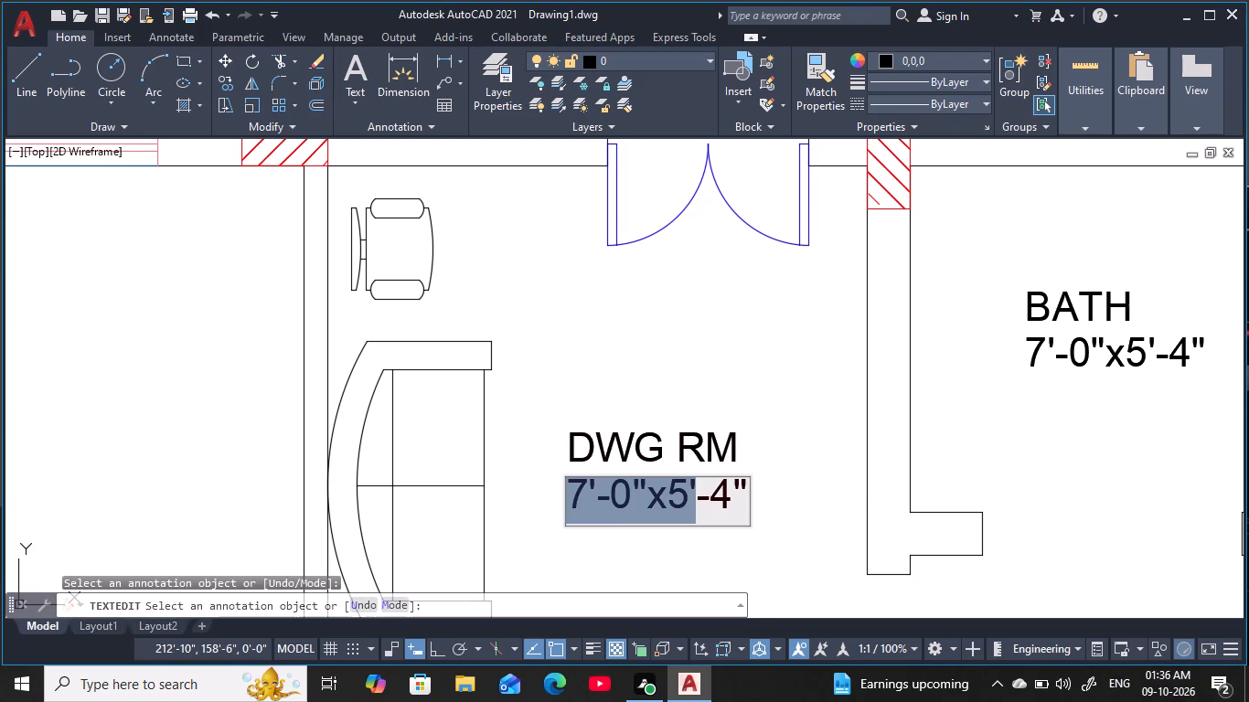
pyautogui.click(724, 496)
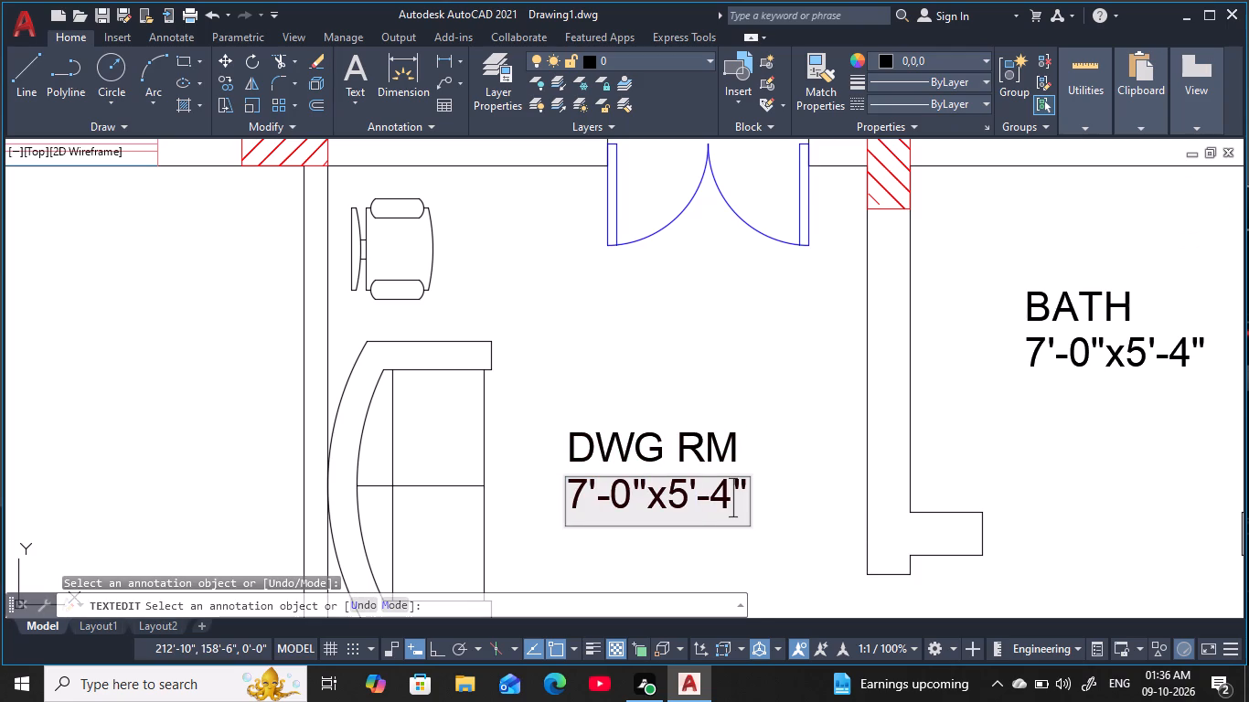
pyautogui.press('BackSpace')
pyautogui.press('1')
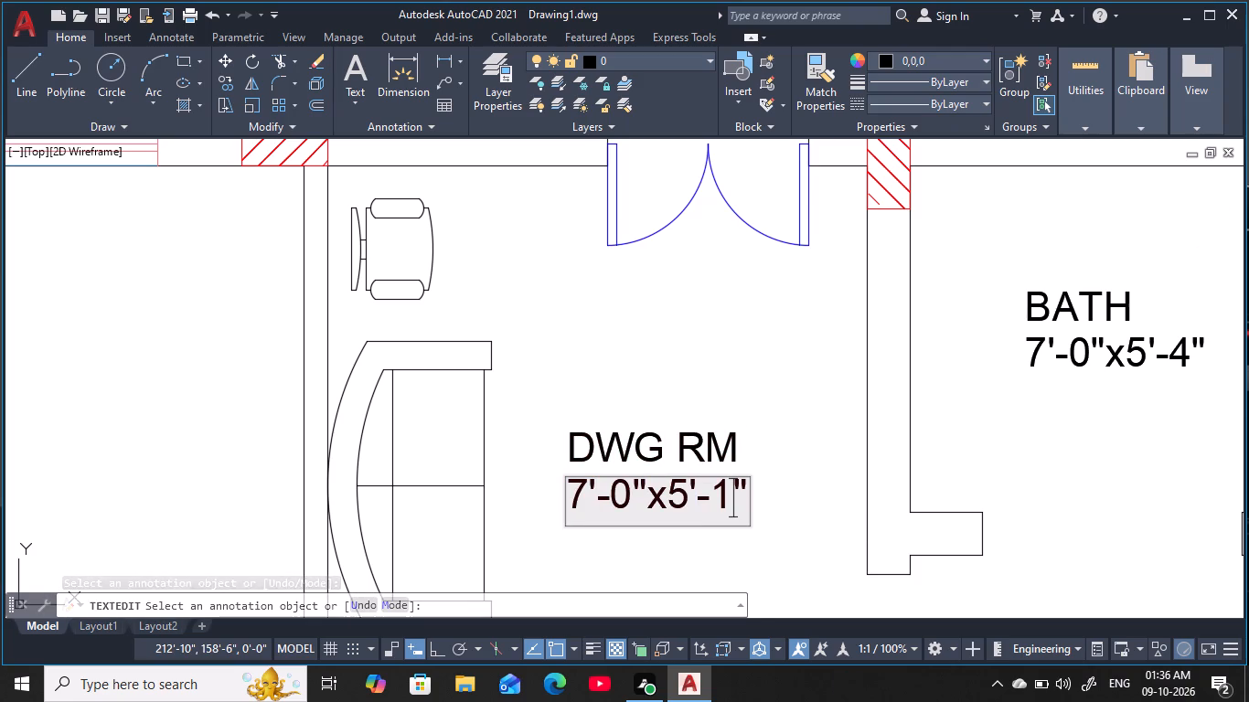
pyautogui.click(688, 498)
pyautogui.press('BackSpace')
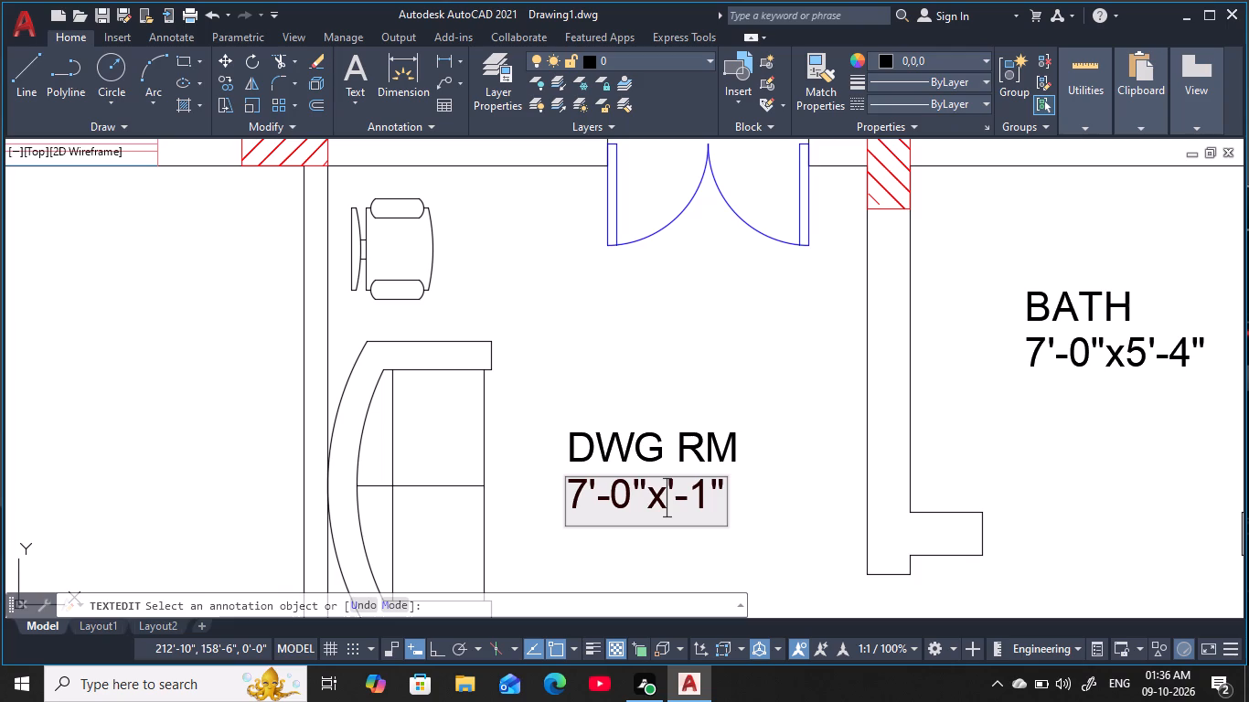
pyautogui.write('11')
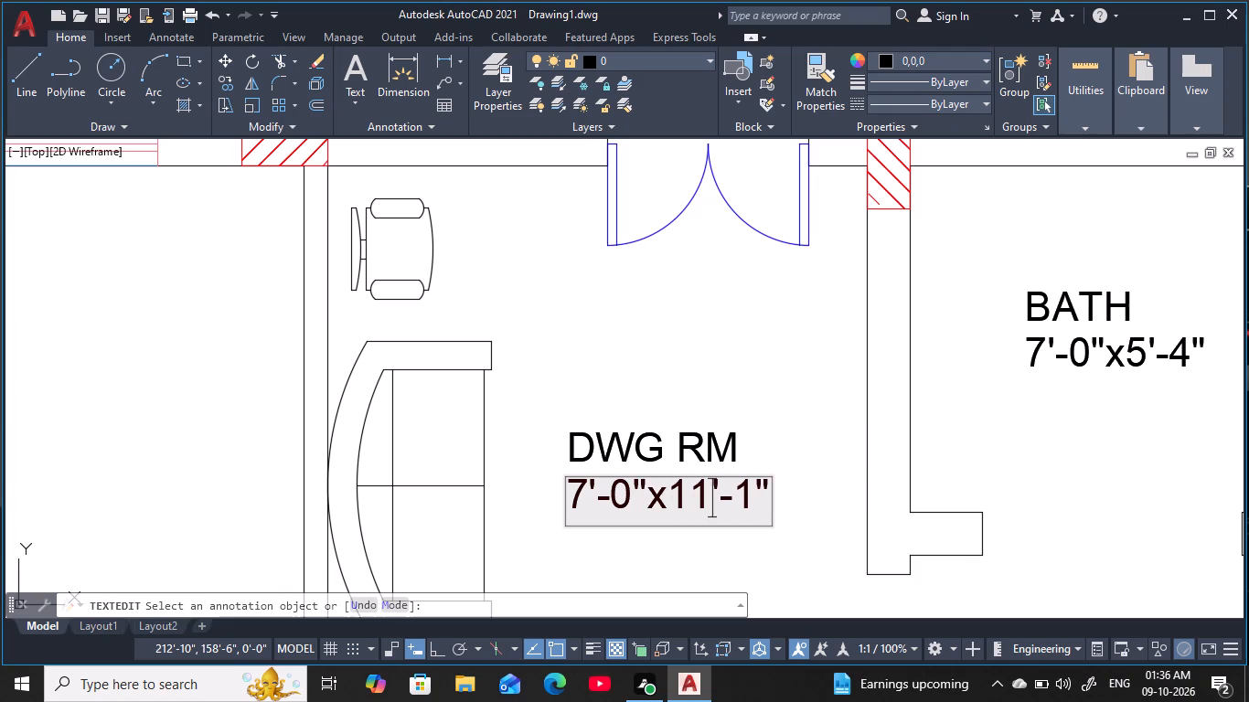
pyautogui.click(634, 495)
pyautogui.press('BackSpace')
pyautogui.press('4')
pyautogui.click(591, 490)
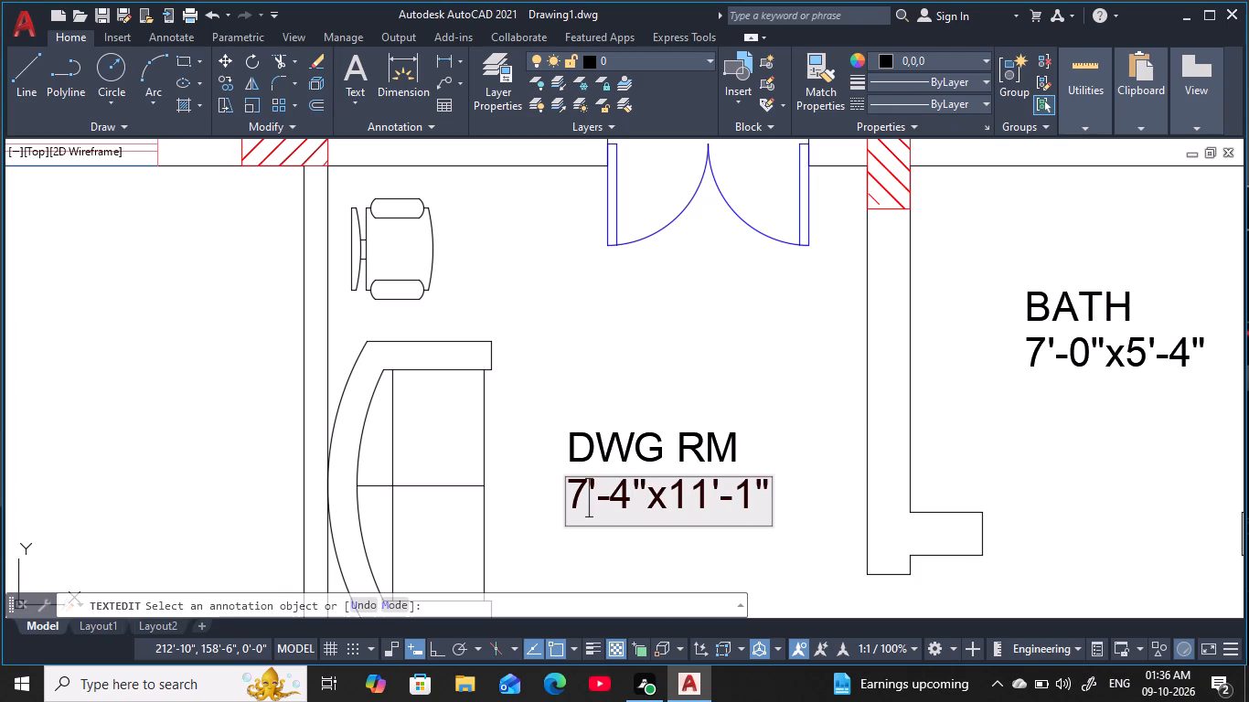
pyautogui.press('BackSpace')
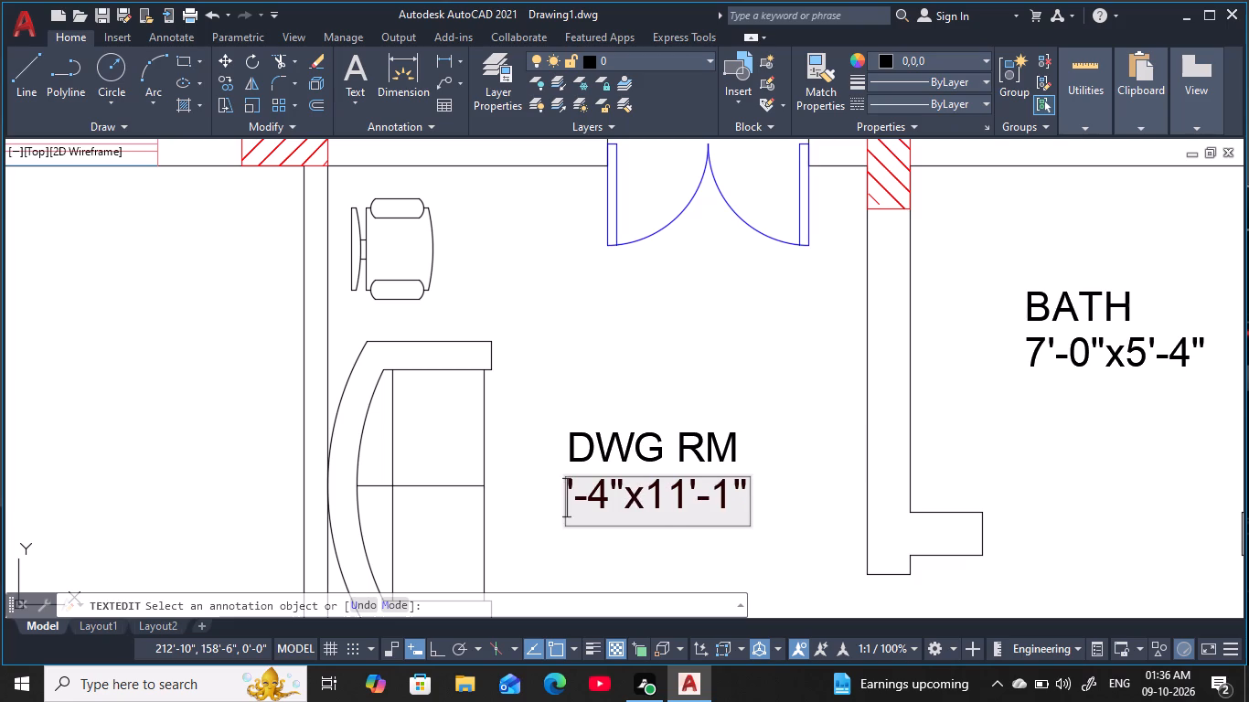
pyautogui.press('9')
pyautogui.press('Return')
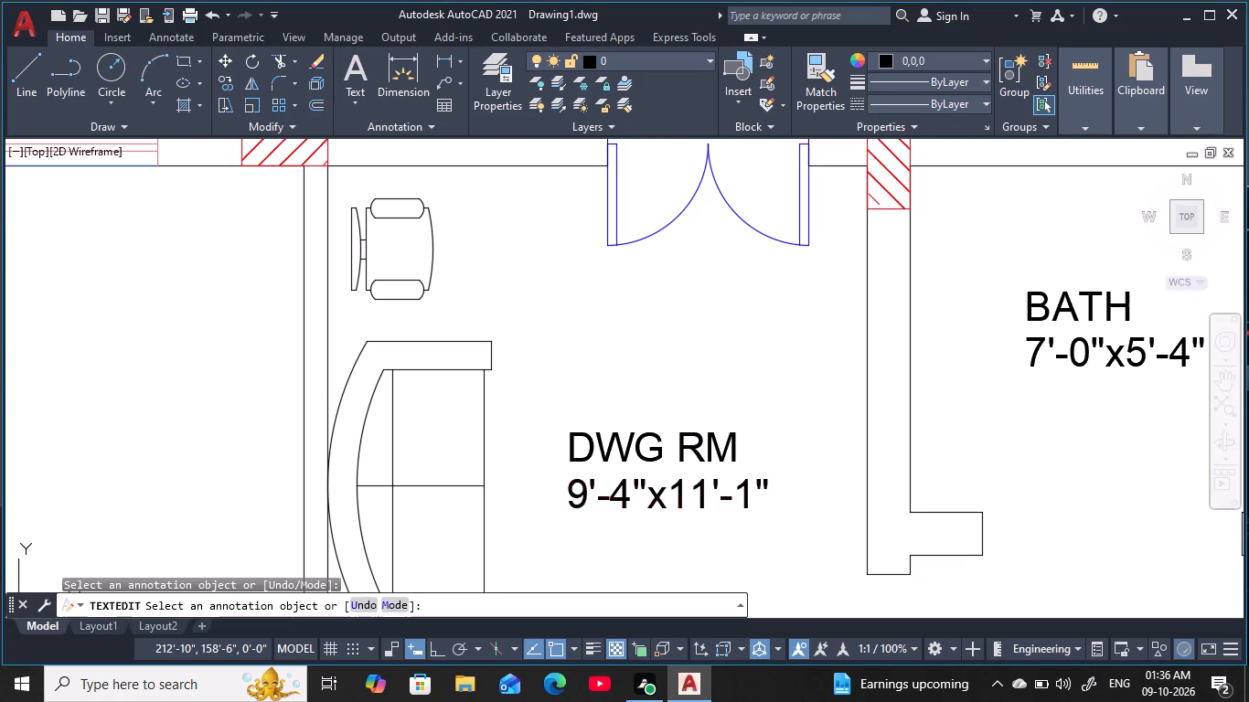
pyautogui.scroll(-2, 646, 498)
pyautogui.moveTo(671, 505); pyautogui.dragTo(644, 409, button='middle')
pyautogui.press('Escape')
pyautogui.press('Escape')
# Examine the rooms from DWG RM south through the living hall to the kitchen west of the stairs for missing labels.
pyautogui.moveTo(625, 477); pyautogui.dragTo(591, 384, button='middle')
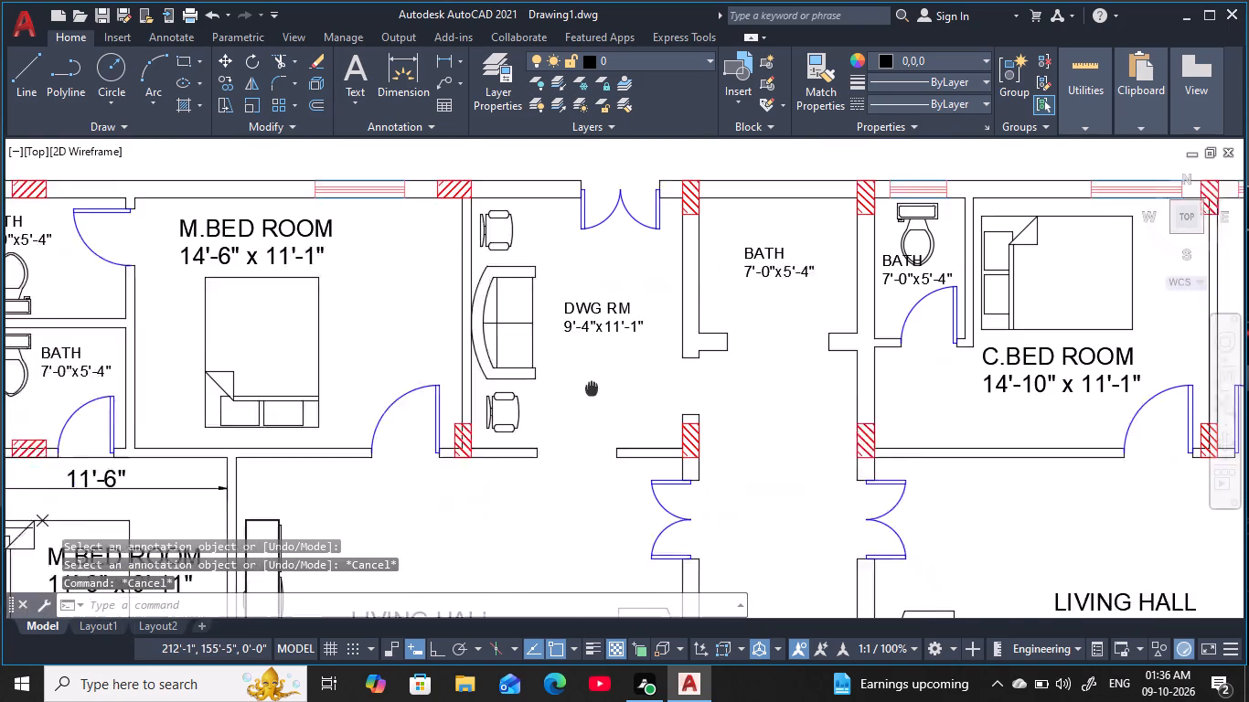
pyautogui.moveTo(591, 384); pyautogui.dragTo(591, 353, button='middle')
pyautogui.press('Escape')
pyautogui.press('Escape')
pyautogui.moveTo(578, 496); pyautogui.dragTo(575, 348, button='middle')
pyautogui.press('Escape')
pyautogui.press('Escape')
pyautogui.moveTo(571, 481); pyautogui.dragTo(575, 294, button='middle')
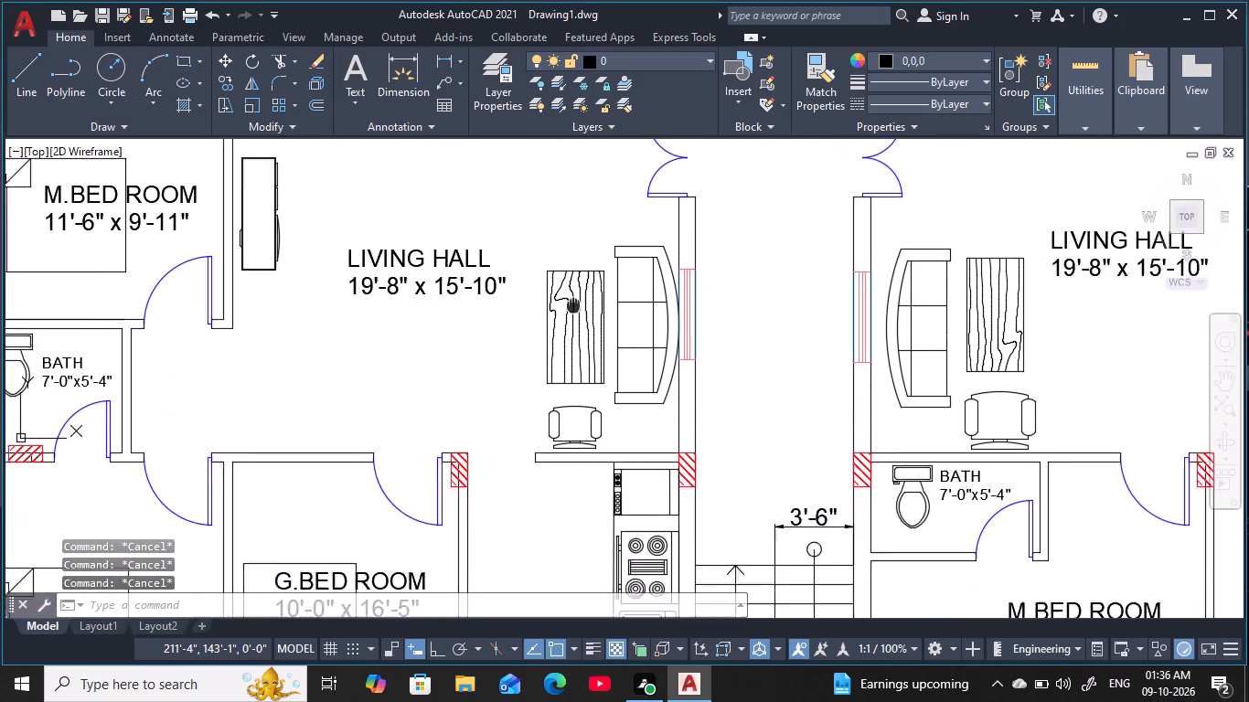
pyautogui.moveTo(575, 294); pyautogui.dragTo(576, 284, button='middle')
pyautogui.press('Escape')
pyautogui.scroll(1, 569, 466)
pyautogui.moveTo(575, 508); pyautogui.dragTo(610, 261, button='middle')
pyautogui.scroll(-1, 630, 377)
pyautogui.moveTo(635, 397); pyautogui.dragTo(618, 439, button='middle')
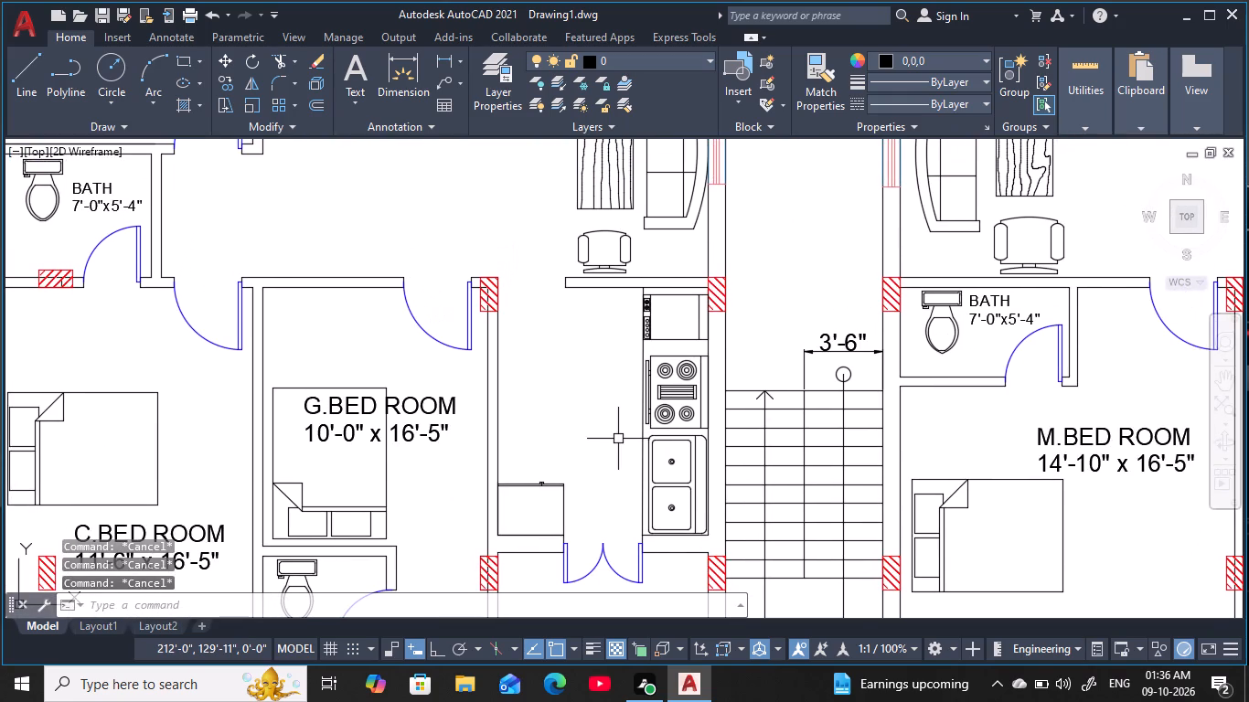
pyautogui.press('Escape')
pyautogui.press('Escape')
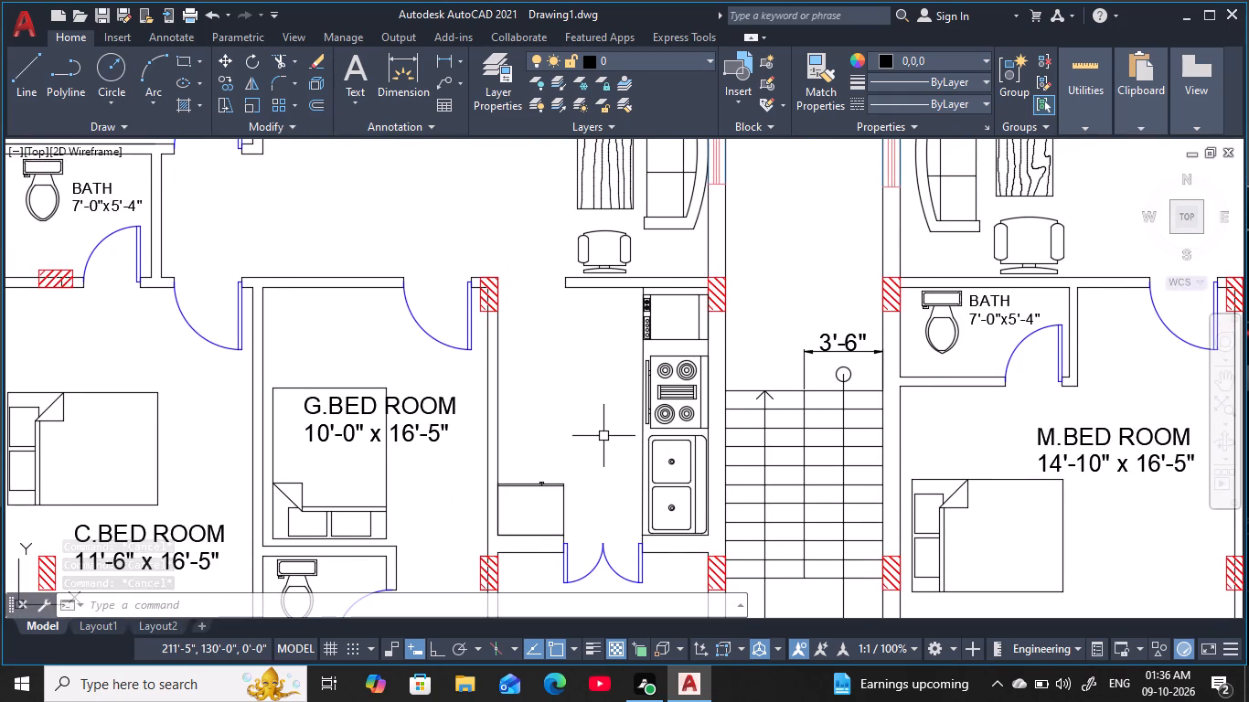
# Copy the BATH label and size line from the bay north of the central passage into the kitchen west of the stairs.
pyautogui.scroll(-2, 603, 436)
pyautogui.moveTo(598, 440); pyautogui.dragTo(524, 551, button='middle')
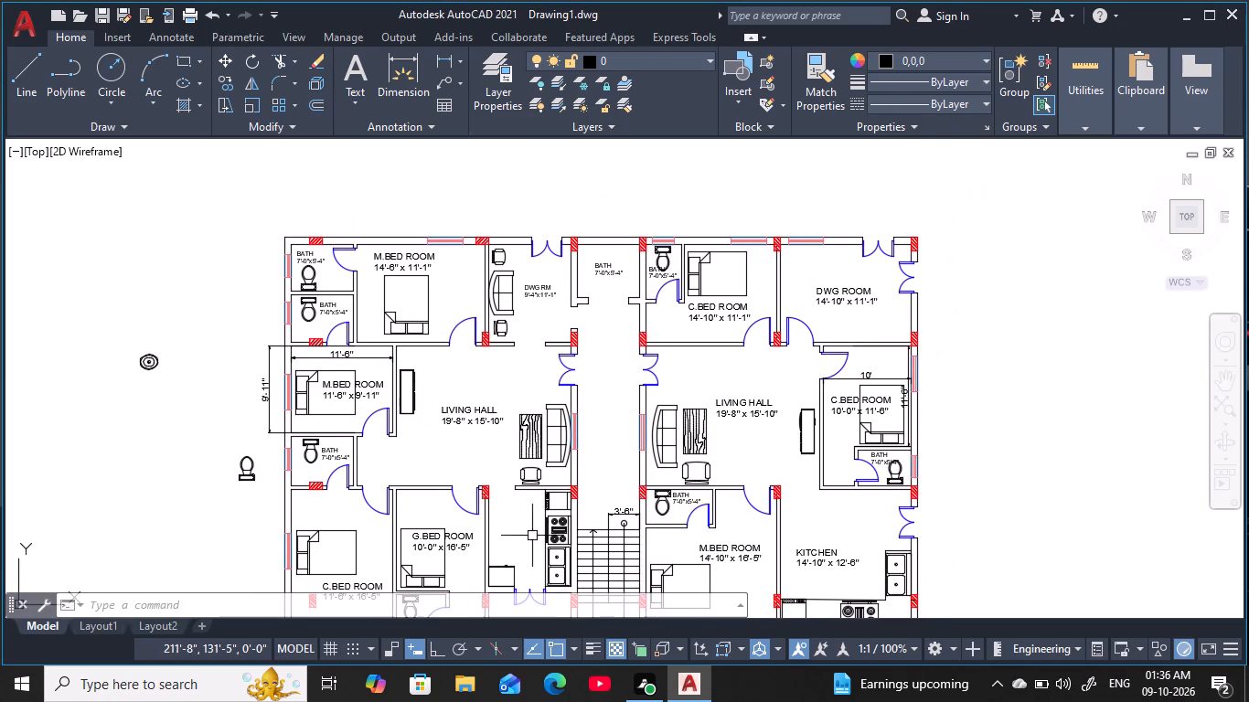
pyautogui.moveTo(560, 470); pyautogui.dragTo(504, 535, button='middle')
pyautogui.scroll(2, 537, 388)
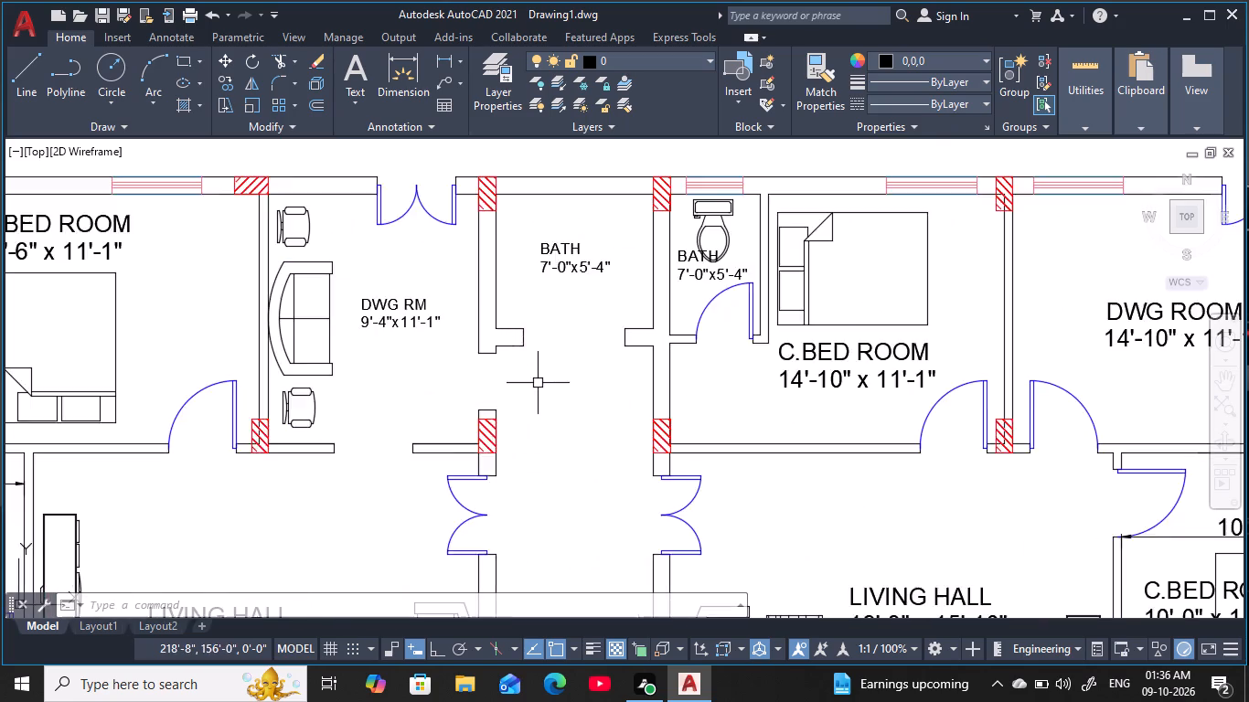
pyautogui.moveTo(538, 384); pyautogui.dragTo(528, 507, button='middle')
pyautogui.click(603, 420)
pyautogui.click(536, 349)
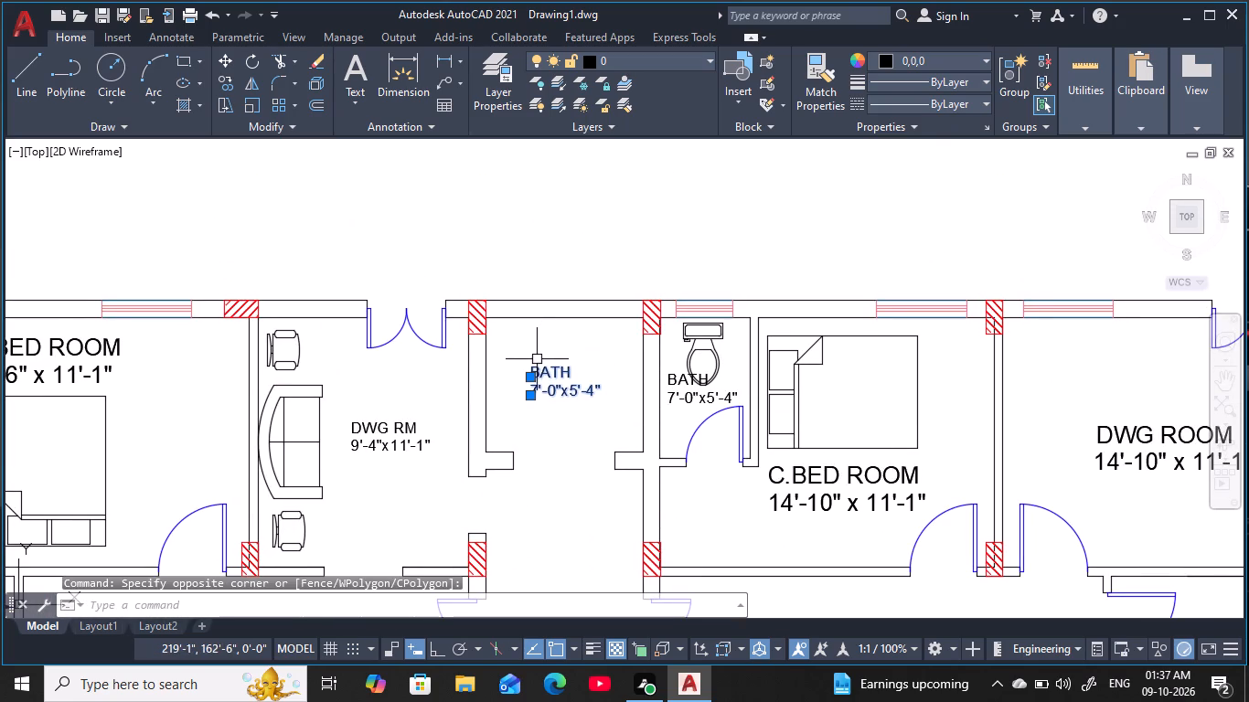
pyautogui.press('c')
pyautogui.press('o')
pyautogui.press('space')
pyautogui.click(548, 399)
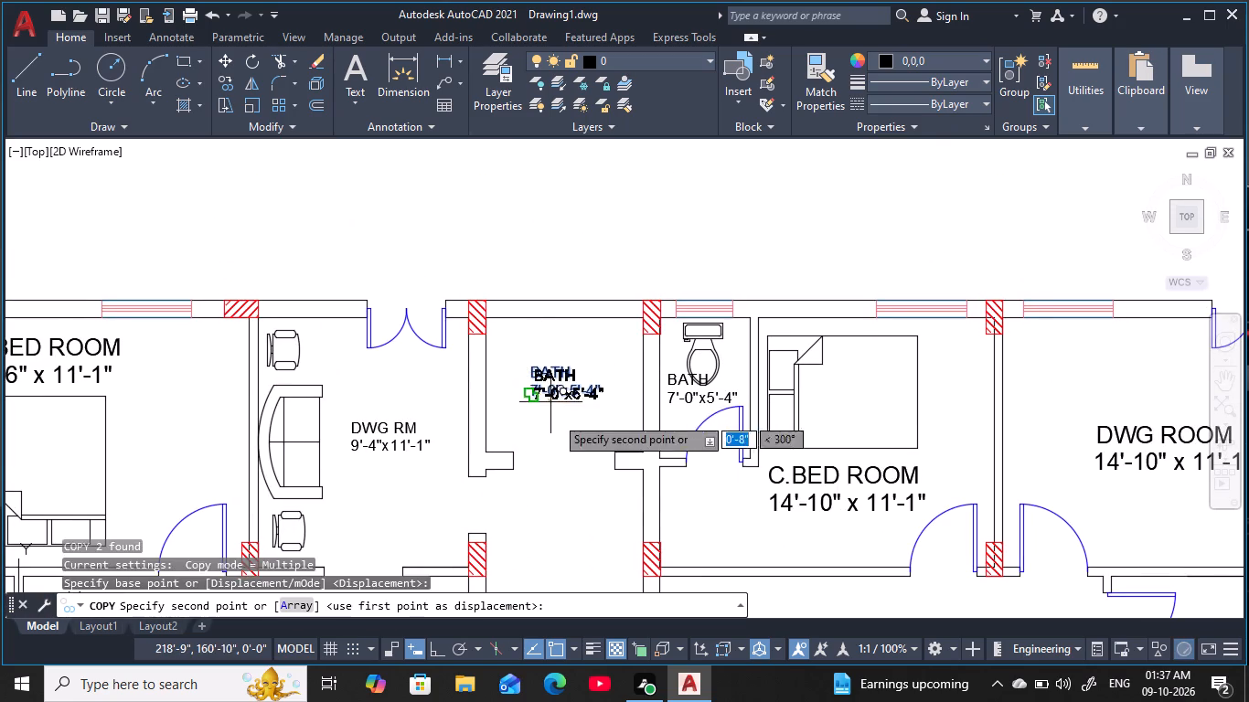
pyautogui.scroll(-1, 551, 494)
pyautogui.moveTo(551, 497); pyautogui.dragTo(674, 180, button='middle')
pyautogui.scroll(-1, 626, 523)
pyautogui.moveTo(623, 527); pyautogui.dragTo(650, 401, button='middle')
pyautogui.scroll(1, 612, 398)
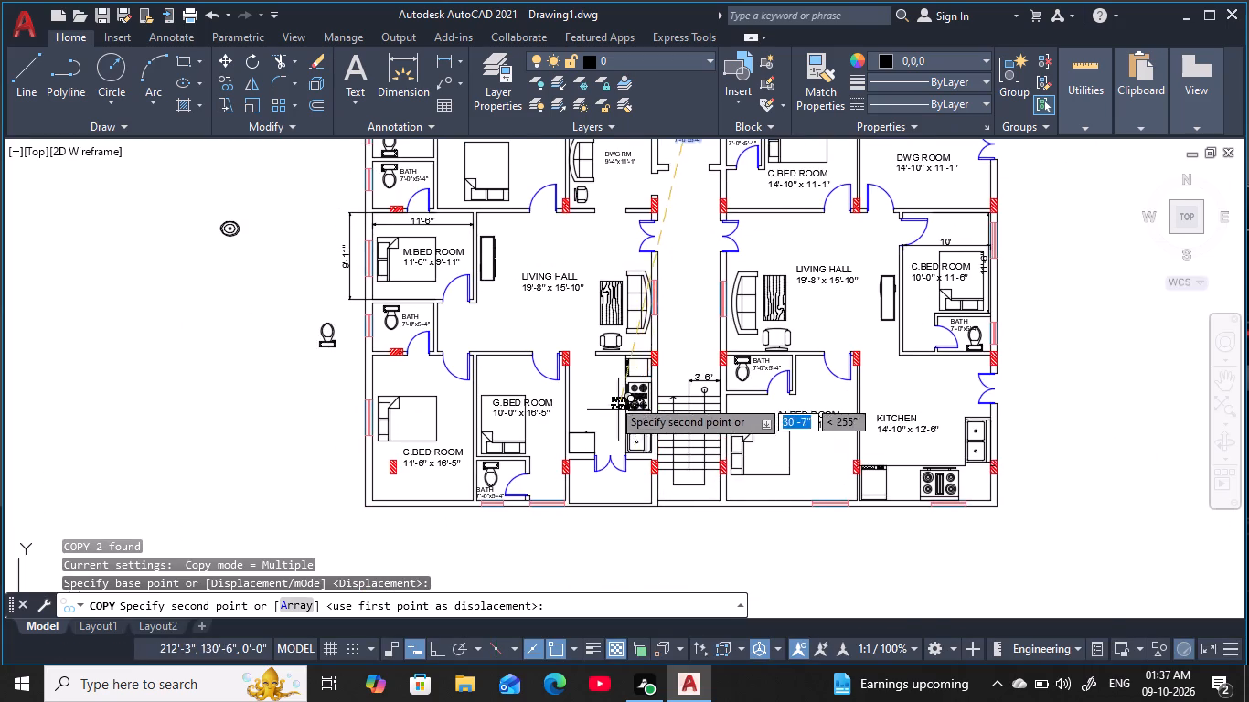
pyautogui.scroll(2, 605, 392)
pyautogui.moveTo(596, 384); pyautogui.dragTo(595, 395, button='middle')
pyautogui.click(540, 430)
pyautogui.scroll(-1, 592, 428)
pyautogui.moveTo(598, 421); pyautogui.dragTo(625, 367, button='middle')
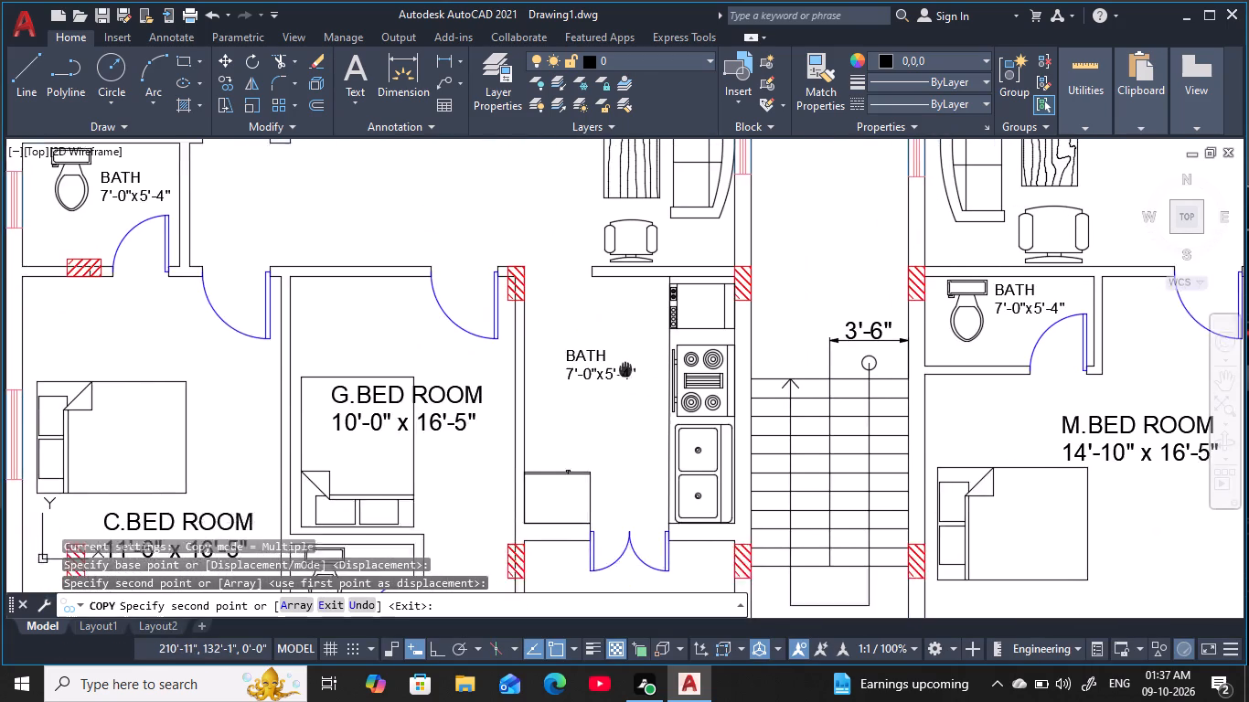
pyautogui.moveTo(625, 367); pyautogui.dragTo(633, 357, button='middle')
pyautogui.press('Escape')
pyautogui.press('Escape')
pyautogui.press('Escape')
# Copy the kitchen's BATH label and size line into the small space south of the kitchen's double door.
pyautogui.moveTo(600, 439); pyautogui.dragTo(595, 269, button='middle')
pyautogui.press('Escape')
pyautogui.press('Escape')
pyautogui.moveTo(632, 274); pyautogui.dragTo(632, 337, button='middle')
pyautogui.press('Escape')
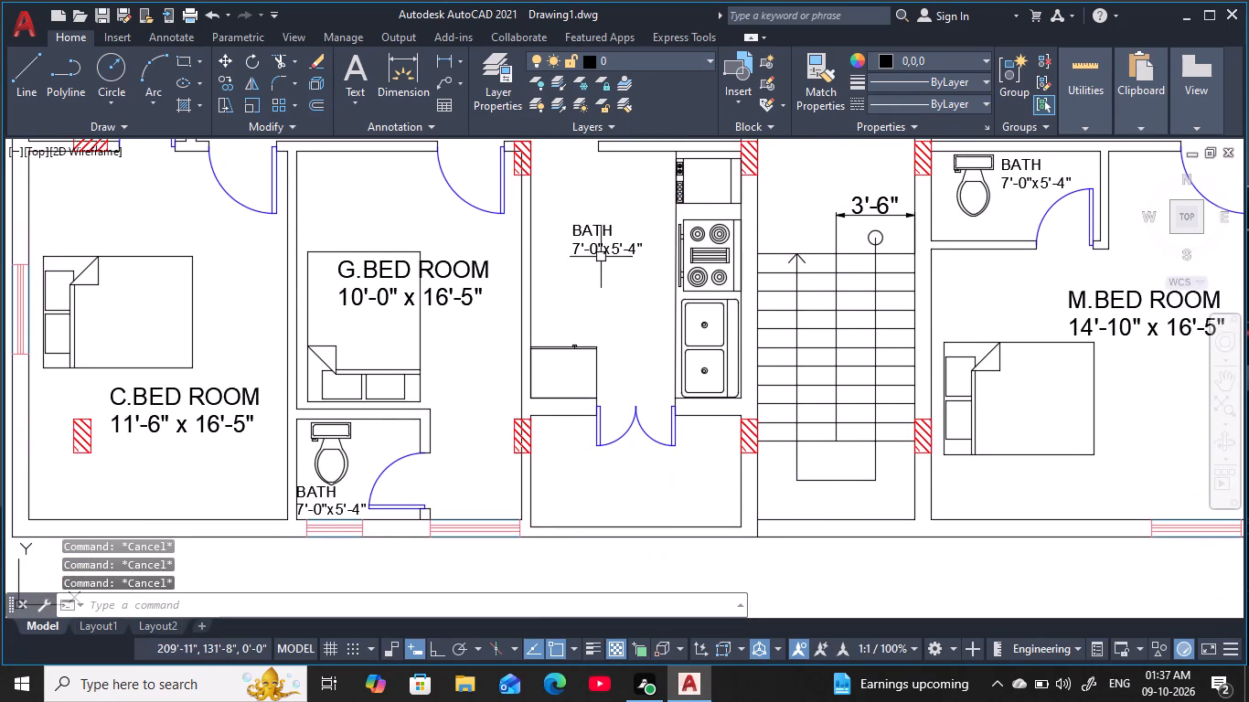
pyautogui.click(591, 236)
pyautogui.click(593, 245)
pyautogui.press('space')
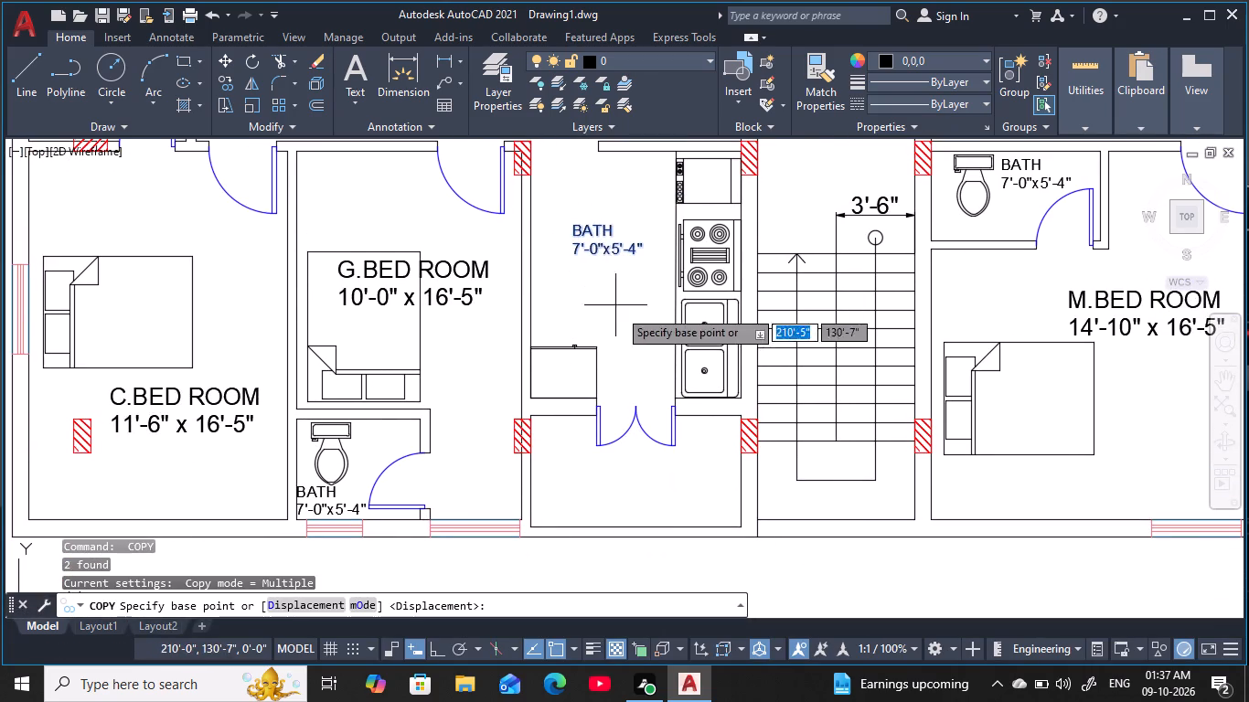
pyautogui.click(598, 231)
pyautogui.click(603, 484)
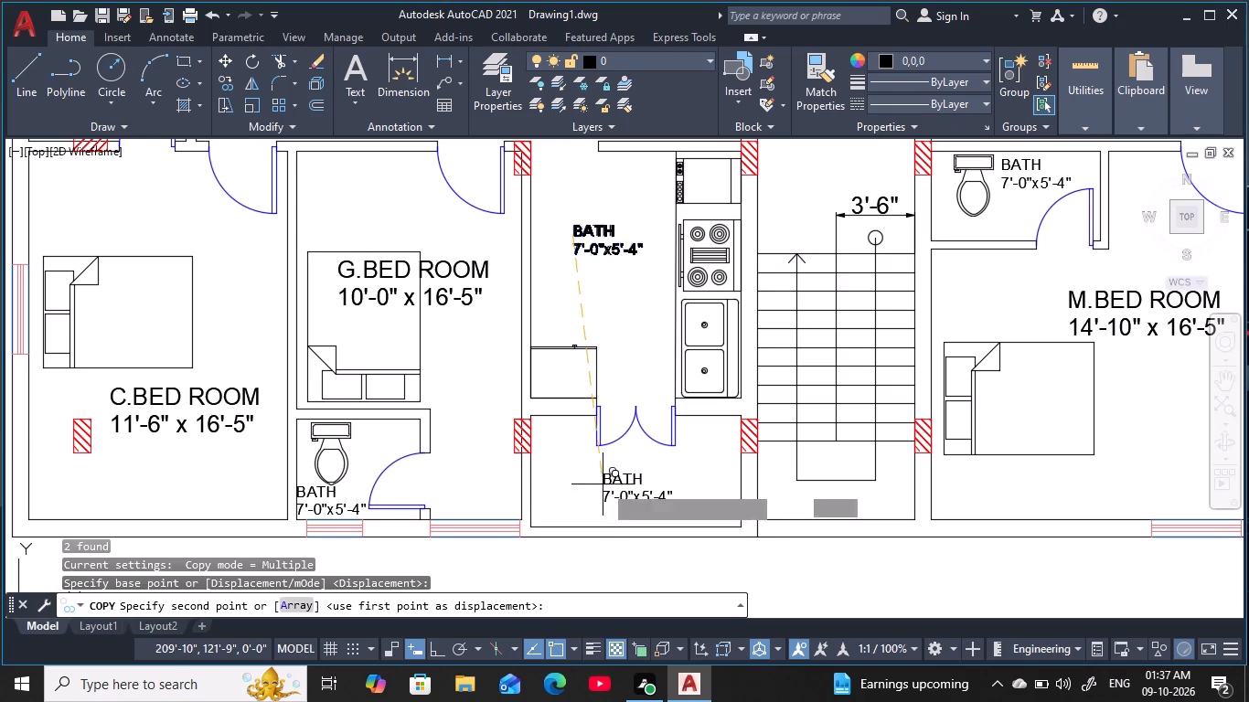
pyautogui.press('Escape')
pyautogui.press('Escape')
pyautogui.press('Escape')
pyautogui.press('Escape')
# Look over the labelled plan from the kitchen back to the bay north of the central passage.
pyautogui.moveTo(684, 478); pyautogui.dragTo(651, 500, button='middle')
pyautogui.scroll(-1, 605, 397)
pyautogui.moveTo(570, 310); pyautogui.dragTo(574, 336, button='middle')
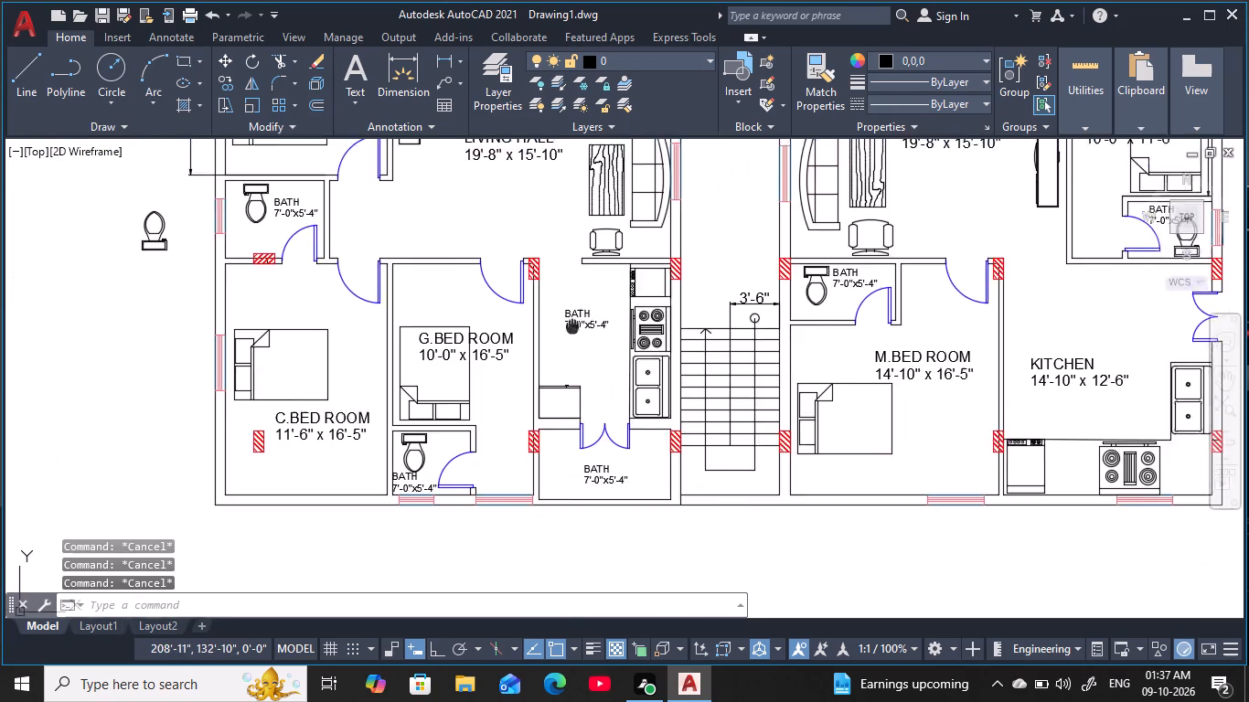
pyautogui.moveTo(574, 336); pyautogui.dragTo(603, 452, button='middle')
pyautogui.moveTo(586, 314); pyautogui.dragTo(549, 490, button='middle')
pyautogui.moveTo(585, 294); pyautogui.dragTo(413, 418, button='middle')
pyautogui.scroll(1, 413, 418)
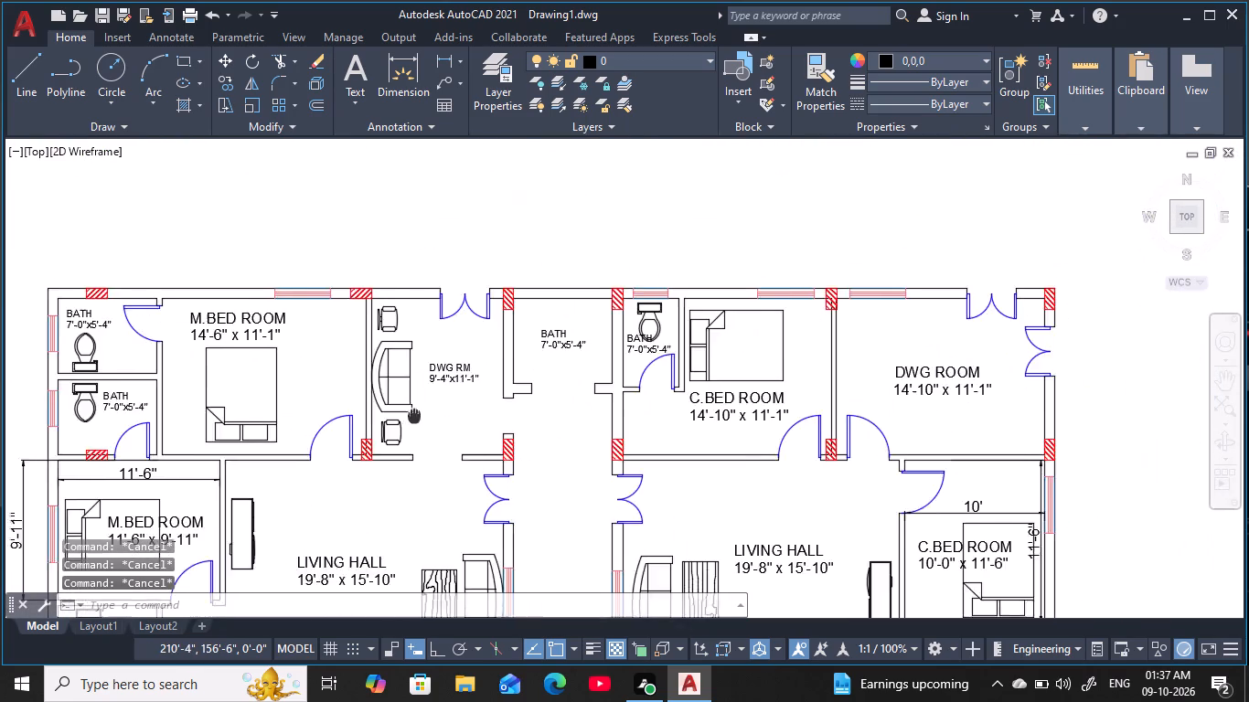
pyautogui.scroll(1, 581, 339)
pyautogui.moveTo(582, 339); pyautogui.dragTo(397, 430, button='middle')
pyautogui.press('Escape')
pyautogui.press('Escape')
pyautogui.moveTo(423, 476); pyautogui.dragTo(441, 447, button='middle')
pyautogui.scroll(1, 441, 447)
pyautogui.press('Escape')
pyautogui.press('Escape')
pyautogui.press('Escape')
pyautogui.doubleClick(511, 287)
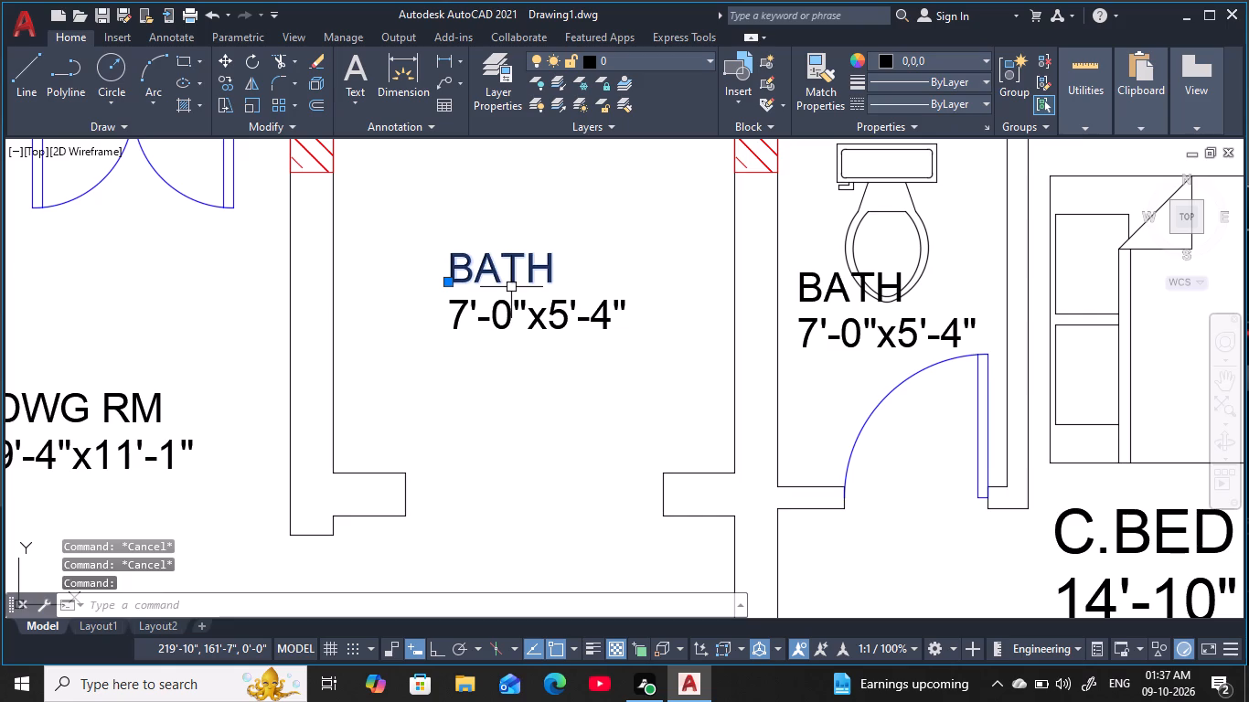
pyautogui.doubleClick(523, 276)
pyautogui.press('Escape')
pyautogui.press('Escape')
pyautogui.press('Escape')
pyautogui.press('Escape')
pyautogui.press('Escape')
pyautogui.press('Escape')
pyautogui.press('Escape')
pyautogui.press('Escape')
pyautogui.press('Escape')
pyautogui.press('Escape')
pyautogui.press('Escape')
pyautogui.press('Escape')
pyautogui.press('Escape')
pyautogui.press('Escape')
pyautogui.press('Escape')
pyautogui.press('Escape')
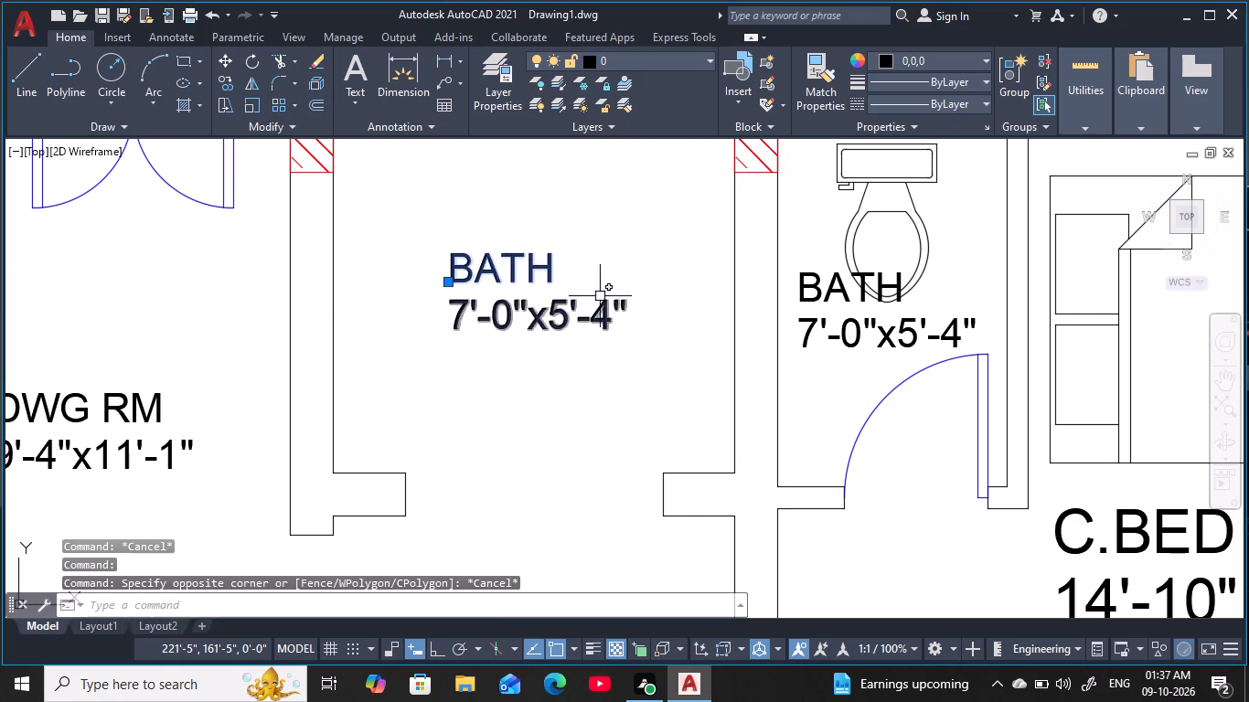
# Change the BATH label in the bay north of the central passage, east of DWG RM, to LIFT.
pyautogui.doubleClick(544, 275)
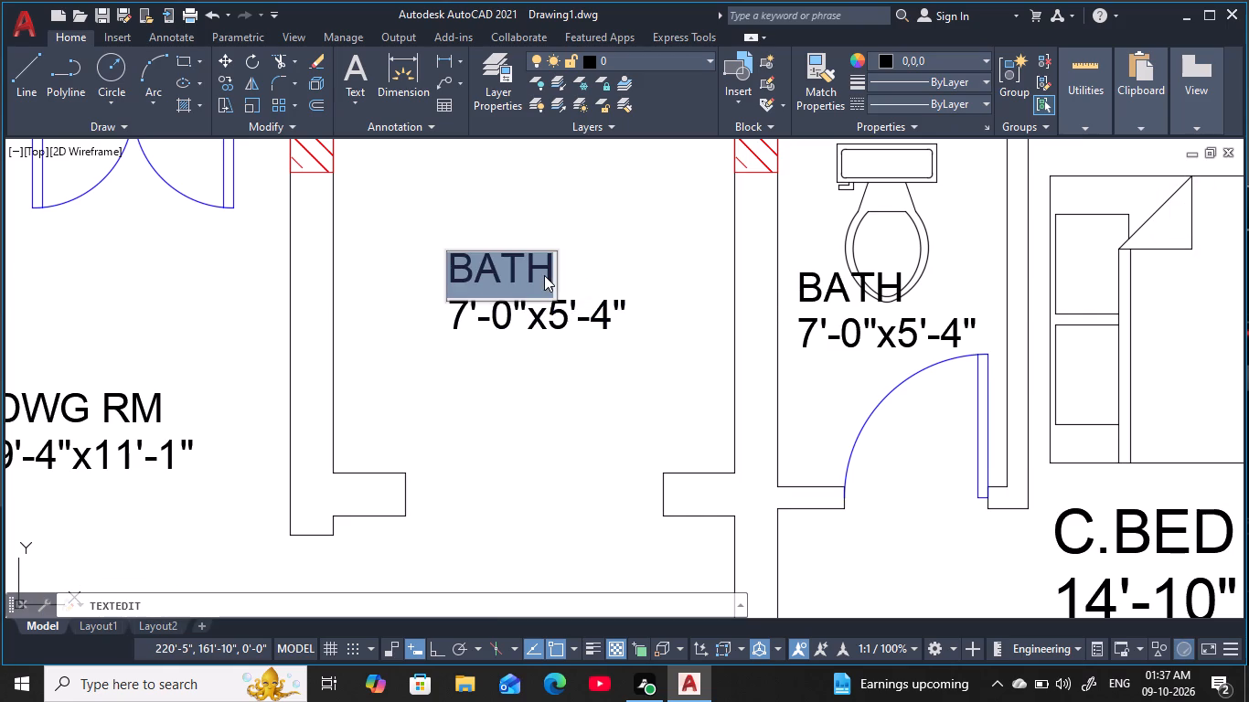
pyautogui.press('BackSpace')
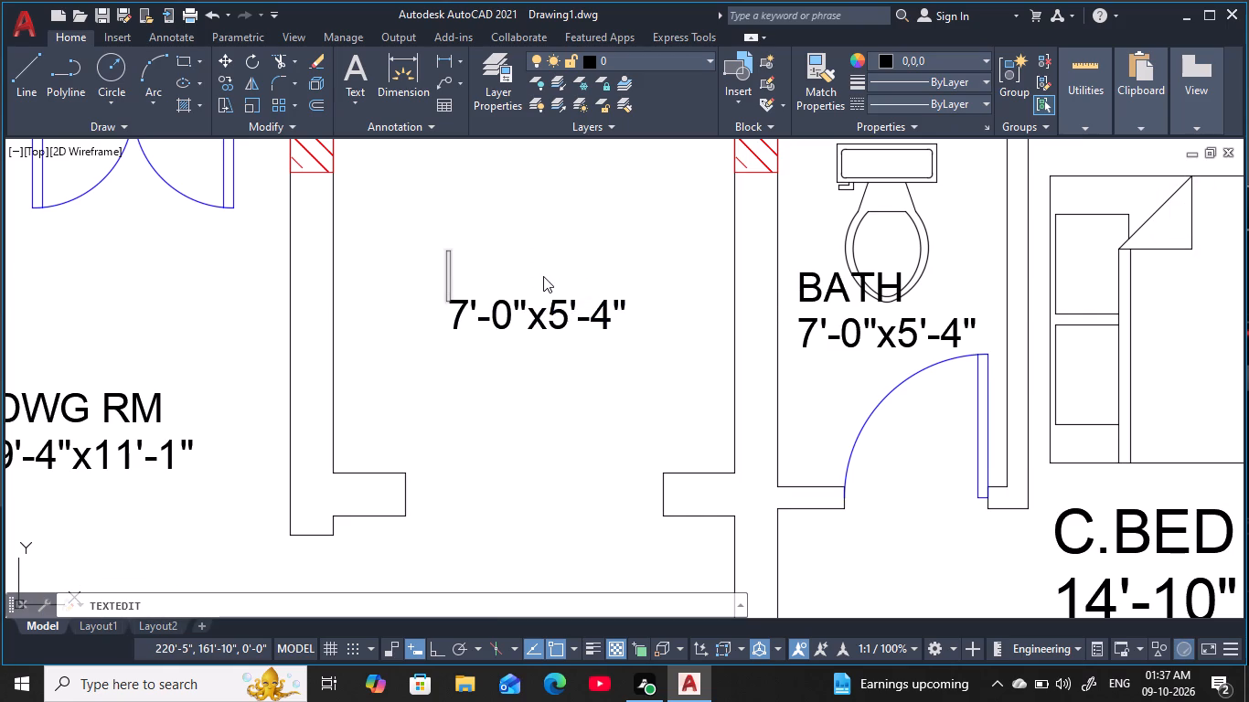
pyautogui.write('LI')
pyautogui.write('FT')
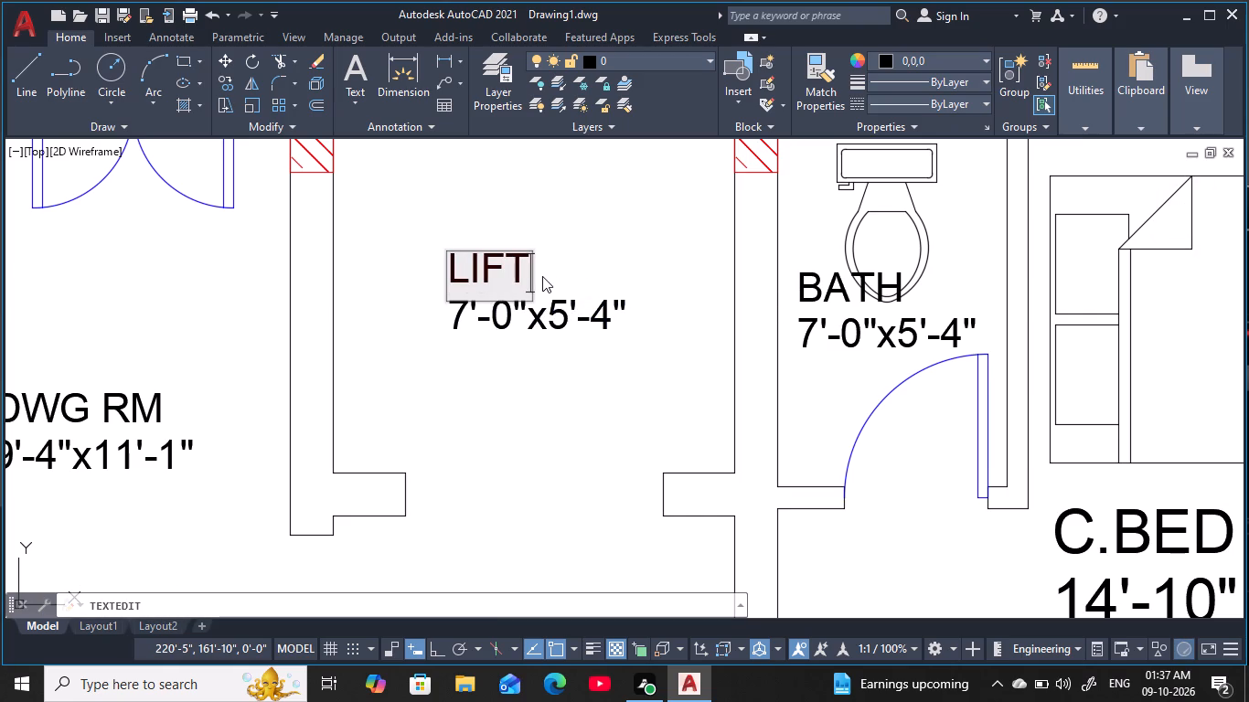
pyautogui.press('Return')
# Change the size line under the LIFT label to 7'-0"x6'-0".
pyautogui.click(578, 340)
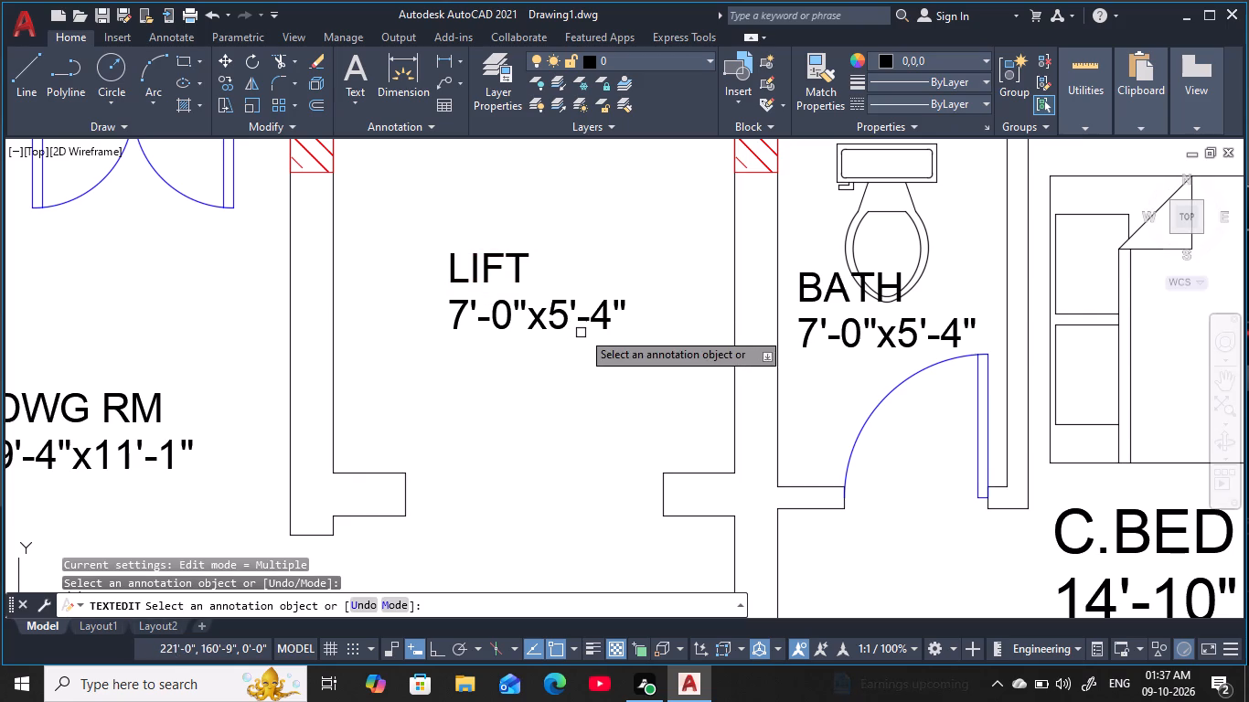
pyautogui.tripleClick(582, 323)
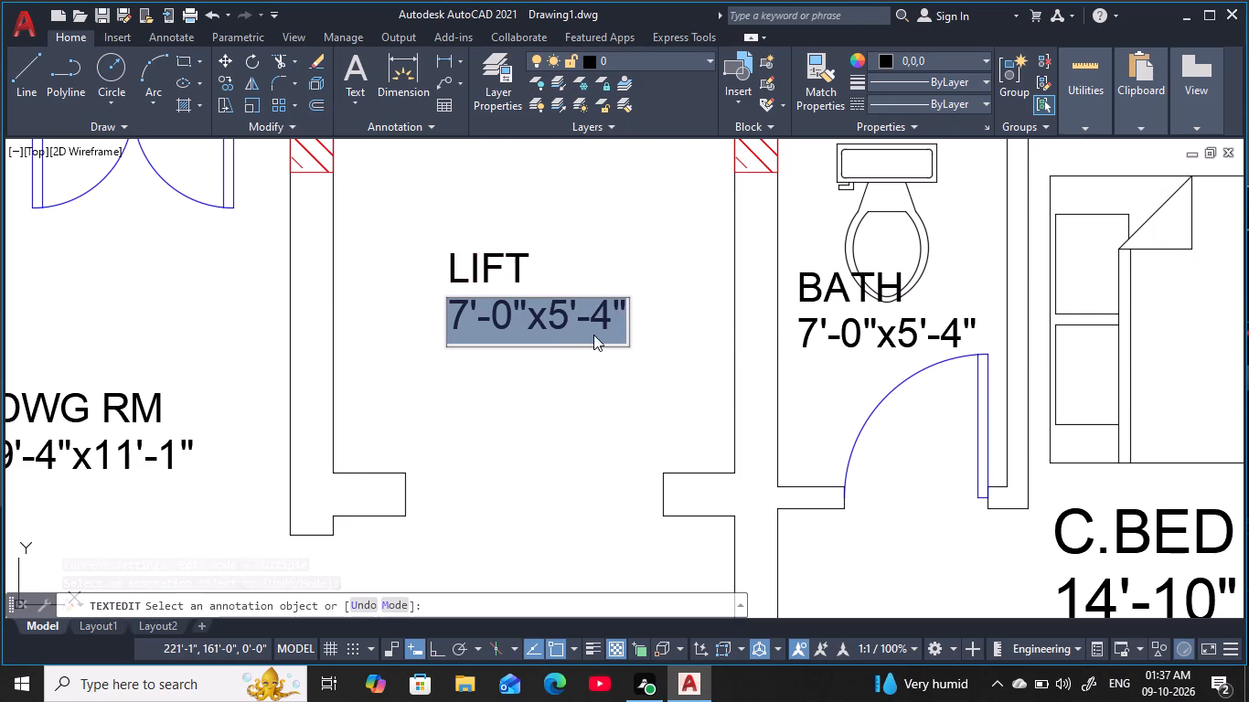
pyautogui.click(605, 316)
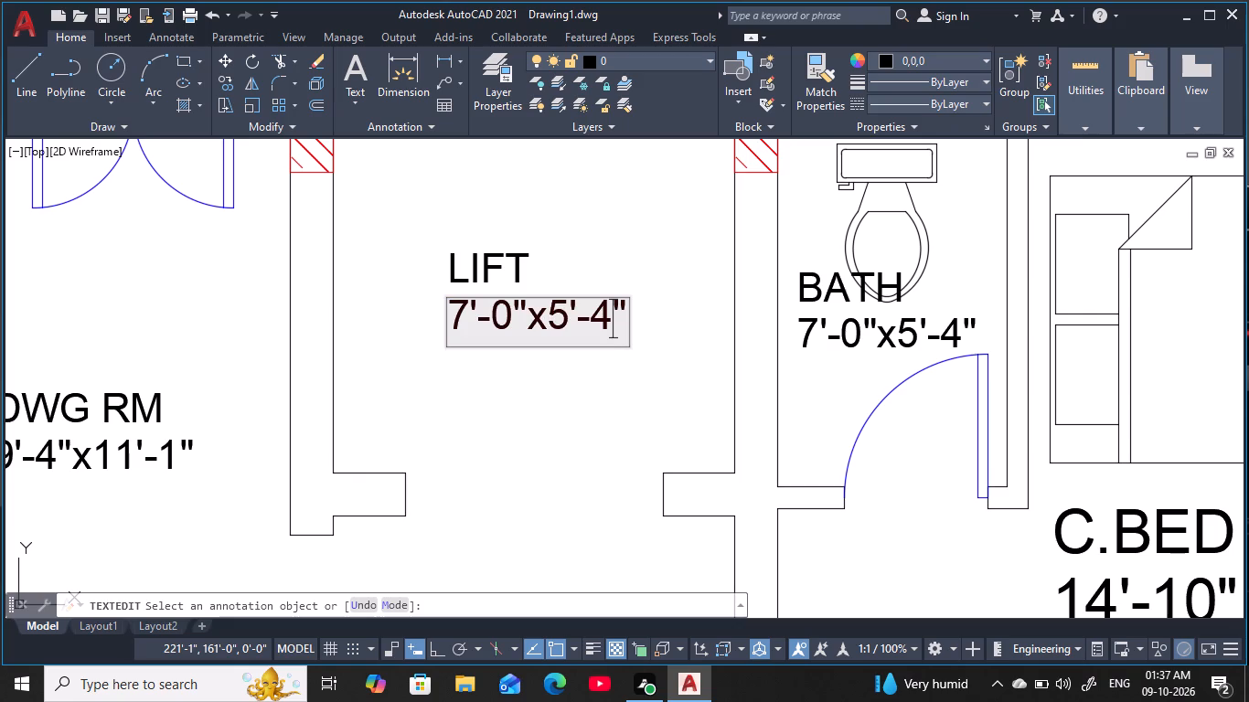
pyautogui.press('BackSpace')
pyautogui.press('0')
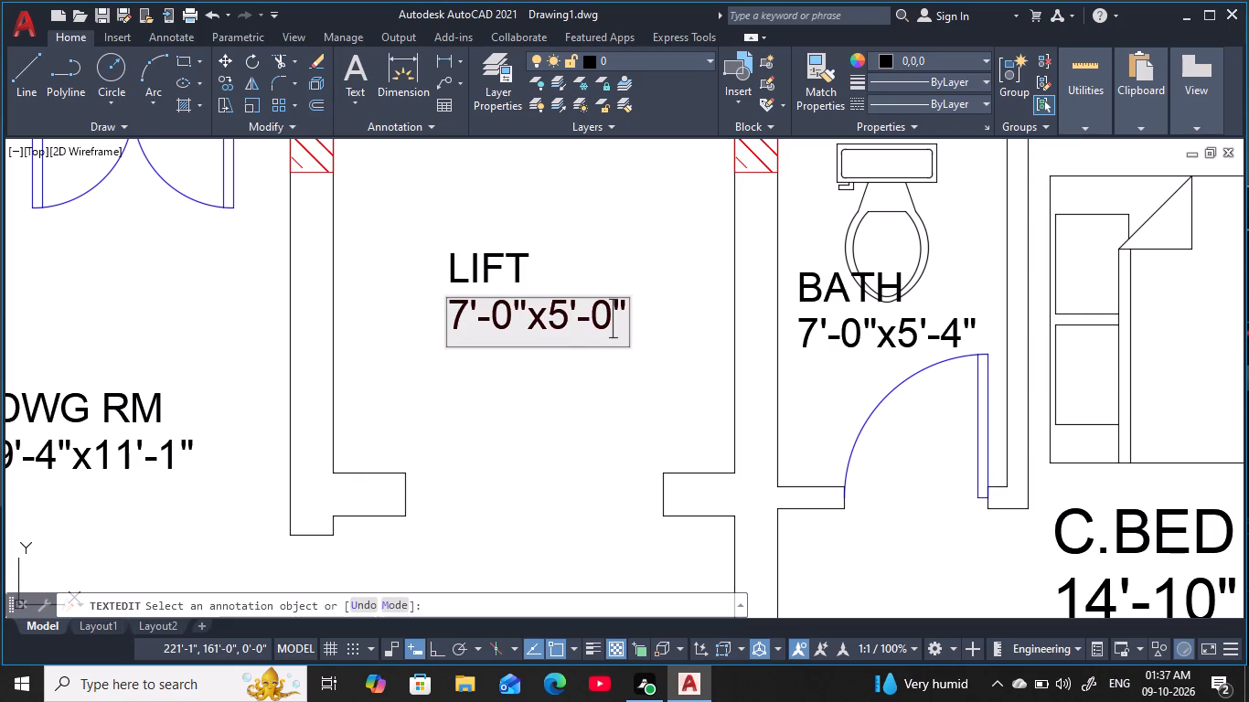
pyautogui.click(567, 317)
pyautogui.press('BackSpace')
pyautogui.press('6')
pyautogui.press('Return')
# Change the BATH label in the kitchen west of the stairs to KITCHEN.
pyautogui.scroll(-2, 539, 372)
pyautogui.moveTo(538, 378); pyautogui.dragTo(590, 287, button='middle')
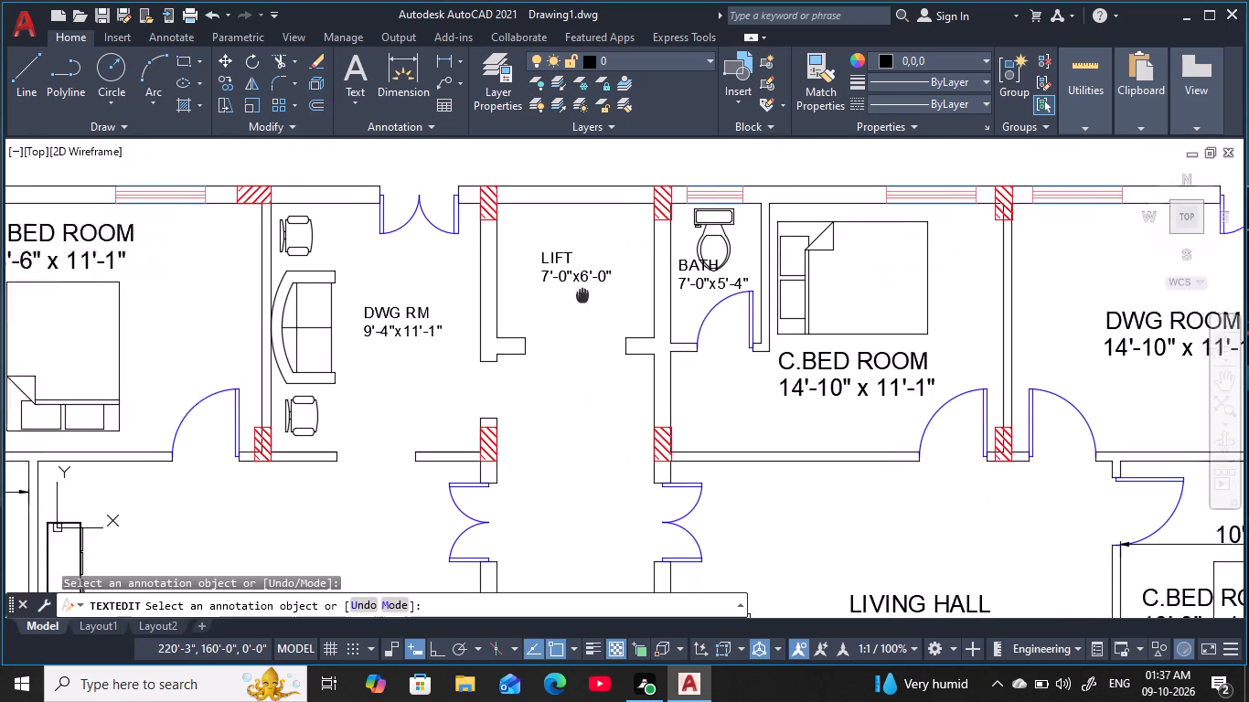
pyautogui.moveTo(590, 287); pyautogui.dragTo(593, 285, button='middle')
pyautogui.moveTo(577, 441); pyautogui.dragTo(659, 328, button='middle')
pyautogui.moveTo(639, 469); pyautogui.dragTo(681, 246, button='middle')
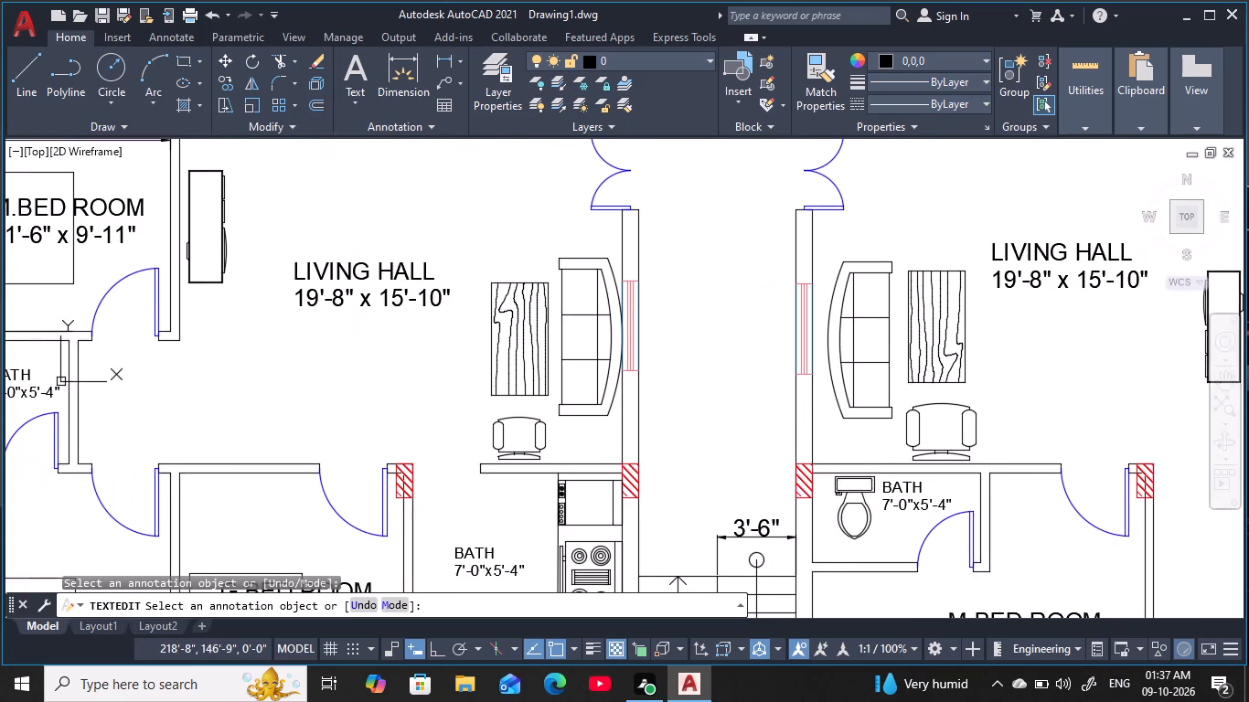
pyautogui.moveTo(670, 463); pyautogui.dragTo(752, 263, button='middle')
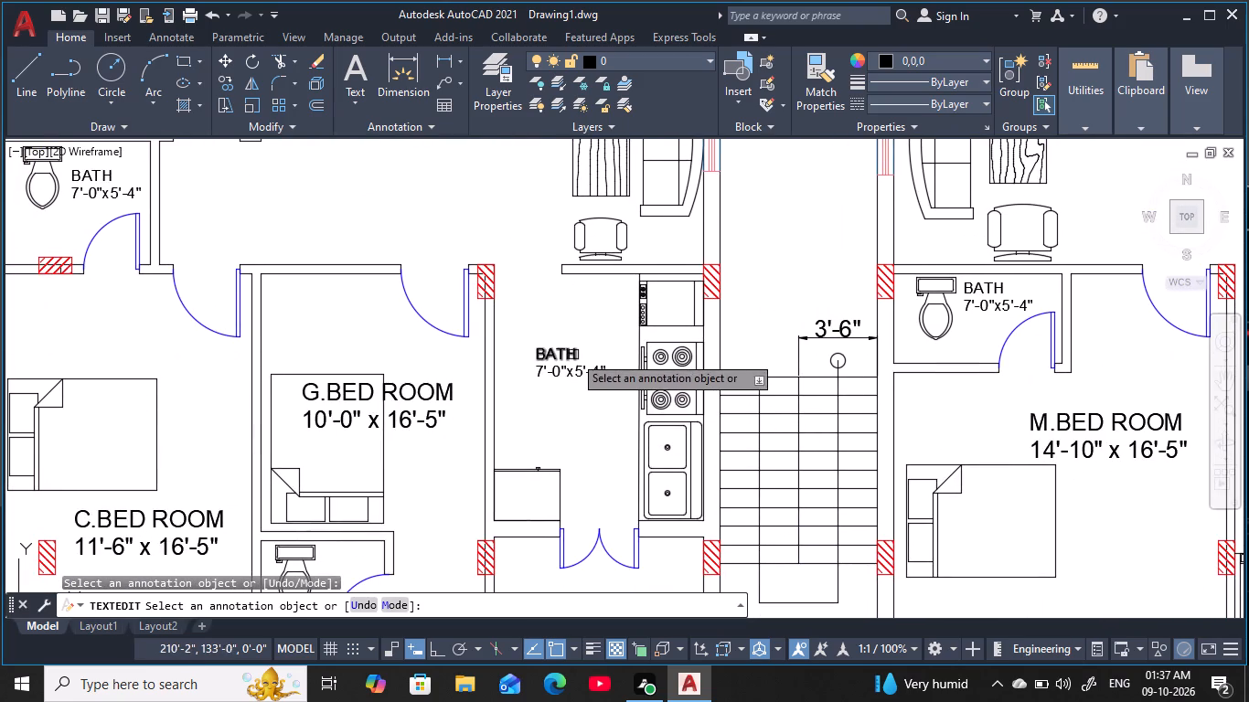
pyautogui.doubleClick(573, 354)
pyautogui.press('BackSpace')
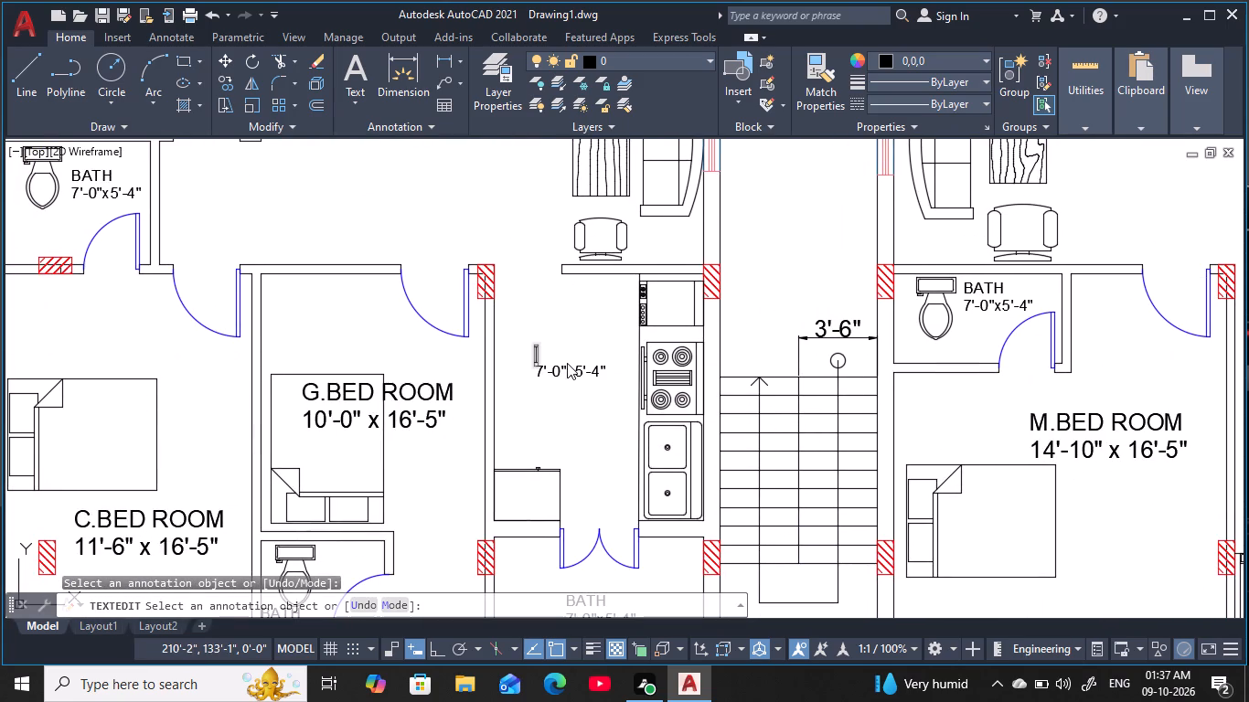
pyautogui.write('KI')
pyautogui.write('TCHEN')
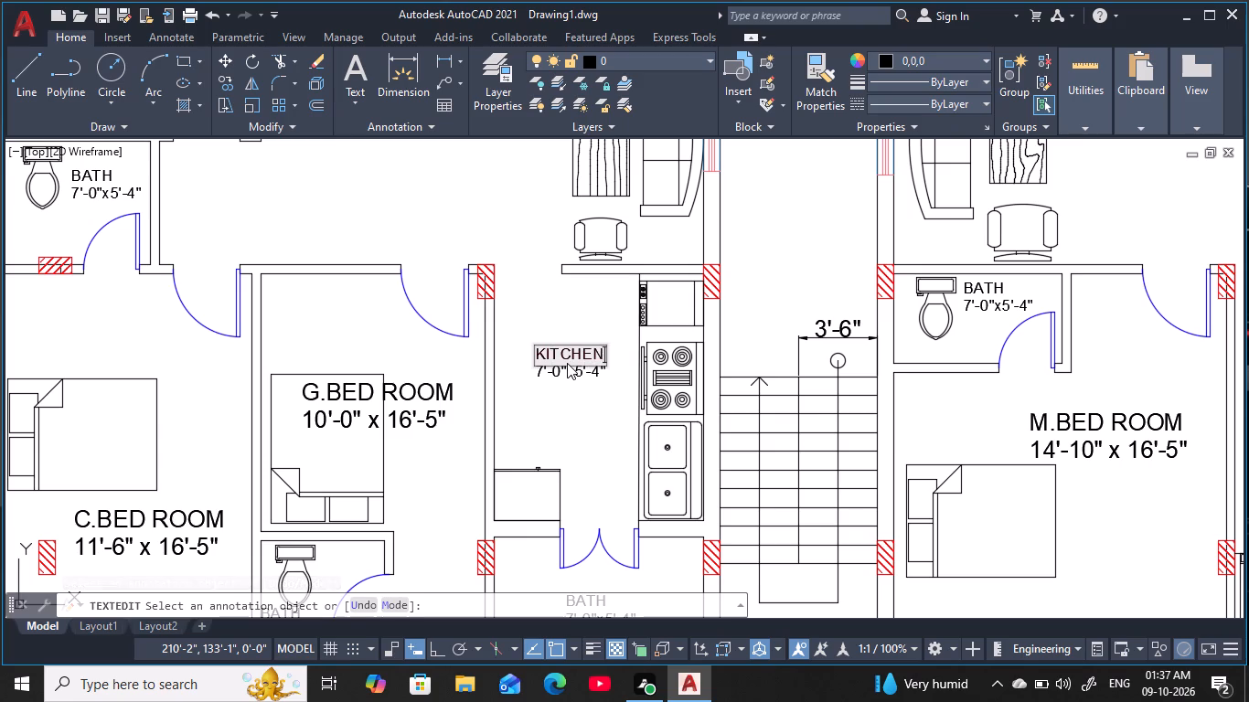
pyautogui.press('Return')
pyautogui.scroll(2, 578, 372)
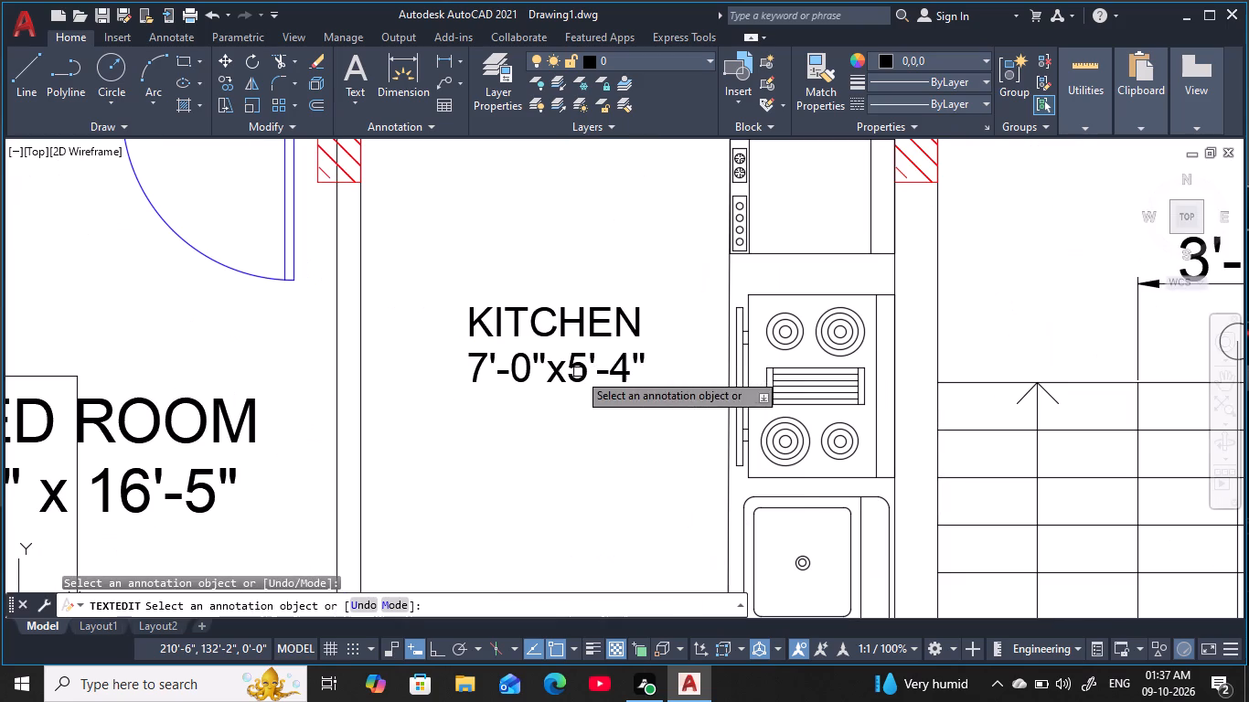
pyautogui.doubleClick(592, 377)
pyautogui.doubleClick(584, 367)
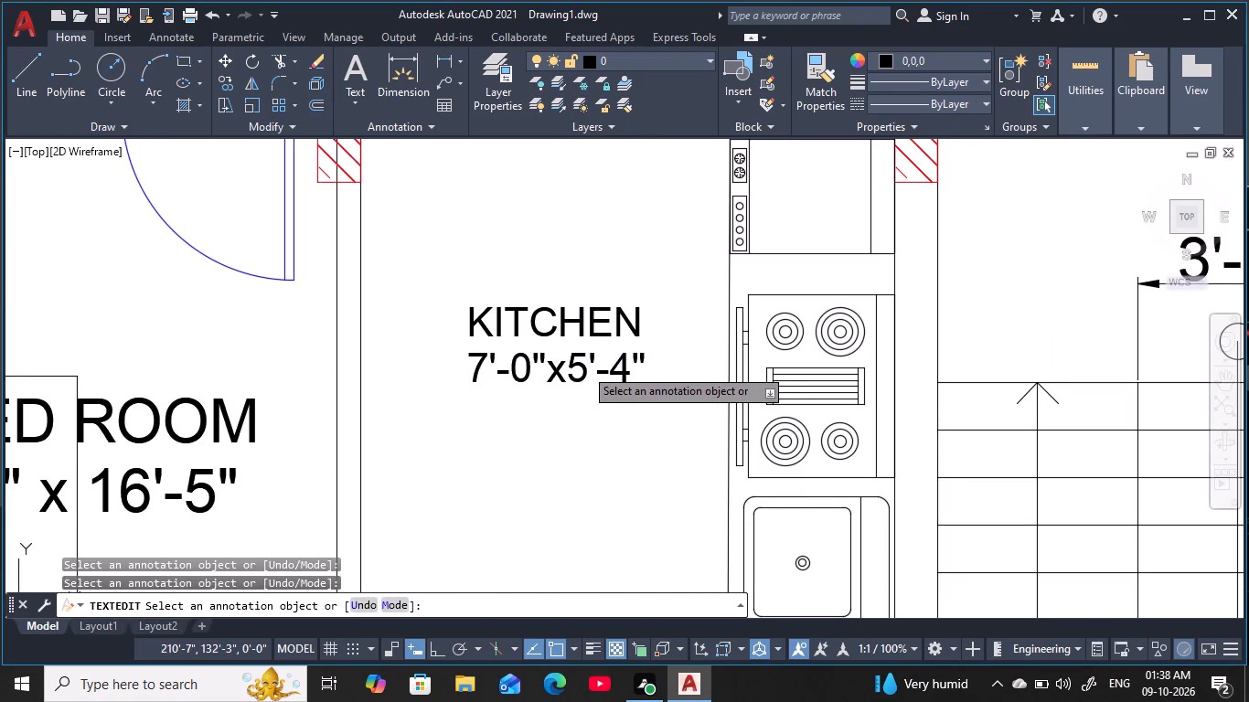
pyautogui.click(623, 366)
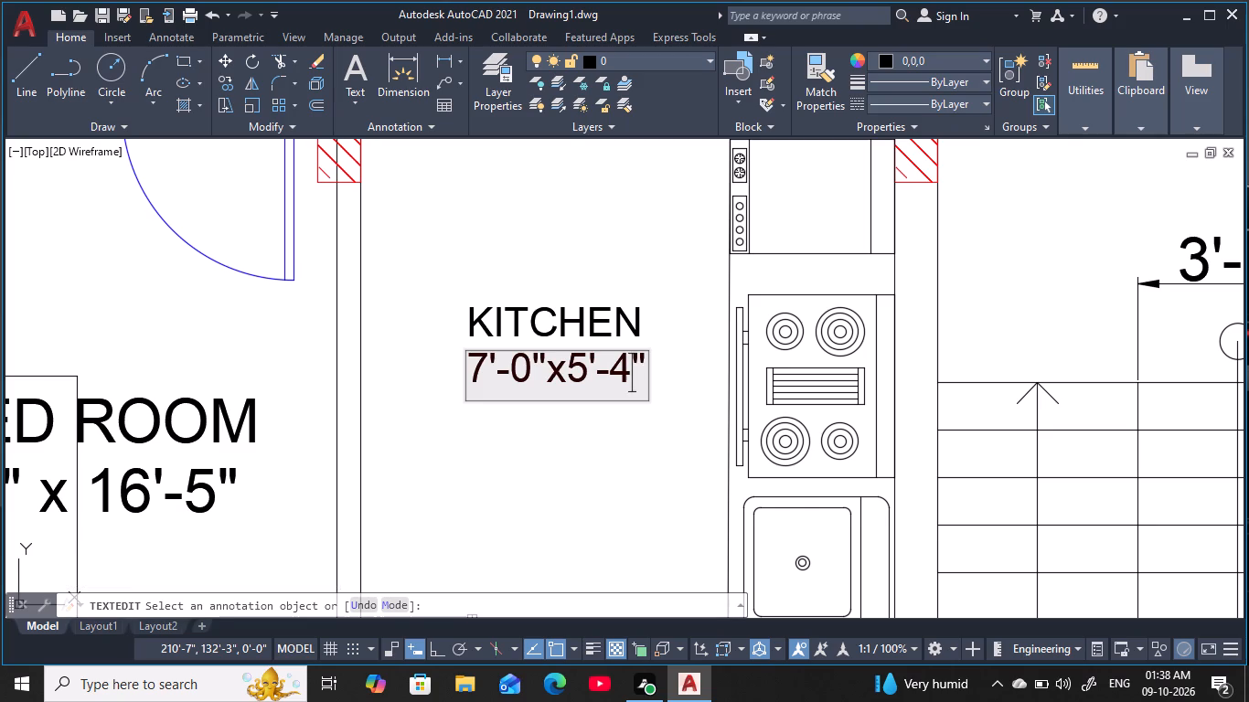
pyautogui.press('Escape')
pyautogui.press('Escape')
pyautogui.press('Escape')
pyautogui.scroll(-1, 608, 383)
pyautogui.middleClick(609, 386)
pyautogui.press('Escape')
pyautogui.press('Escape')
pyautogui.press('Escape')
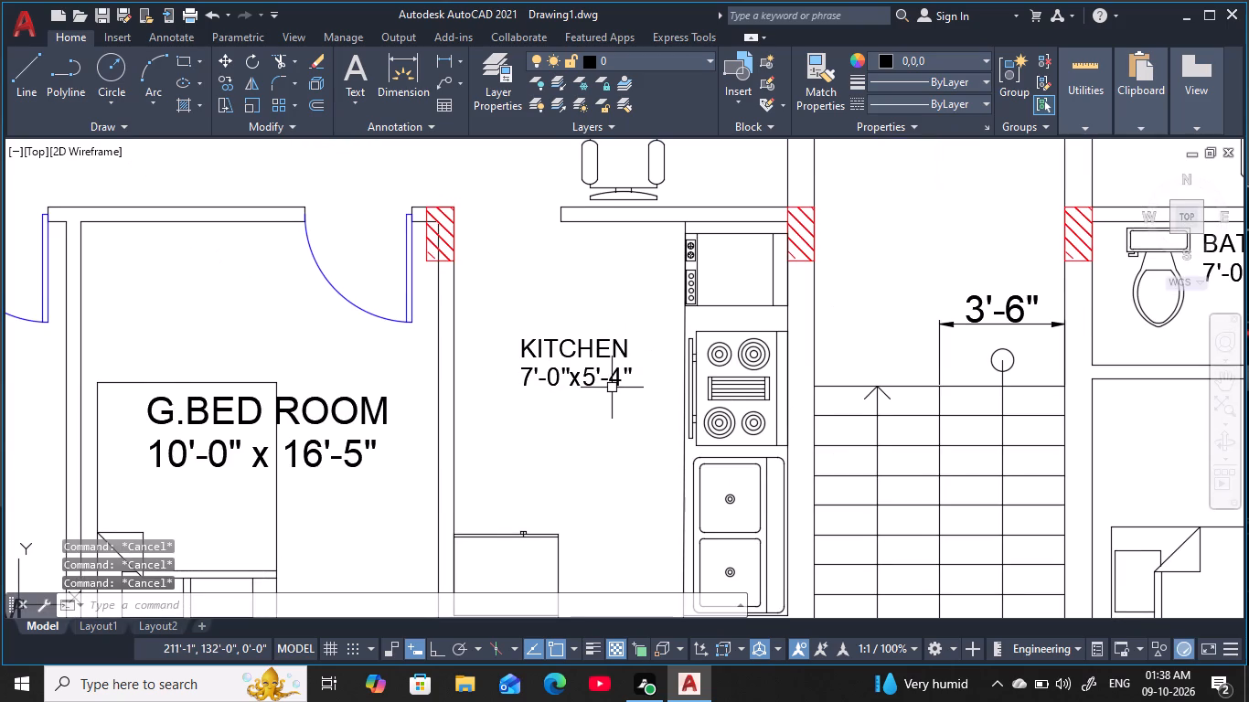
# Add a horizontal linear dimension across the kitchen, from its west wall to the counter edge, above the KITCHEN label.
pyautogui.write('DL')
pyautogui.write('I')
pyautogui.press('space')
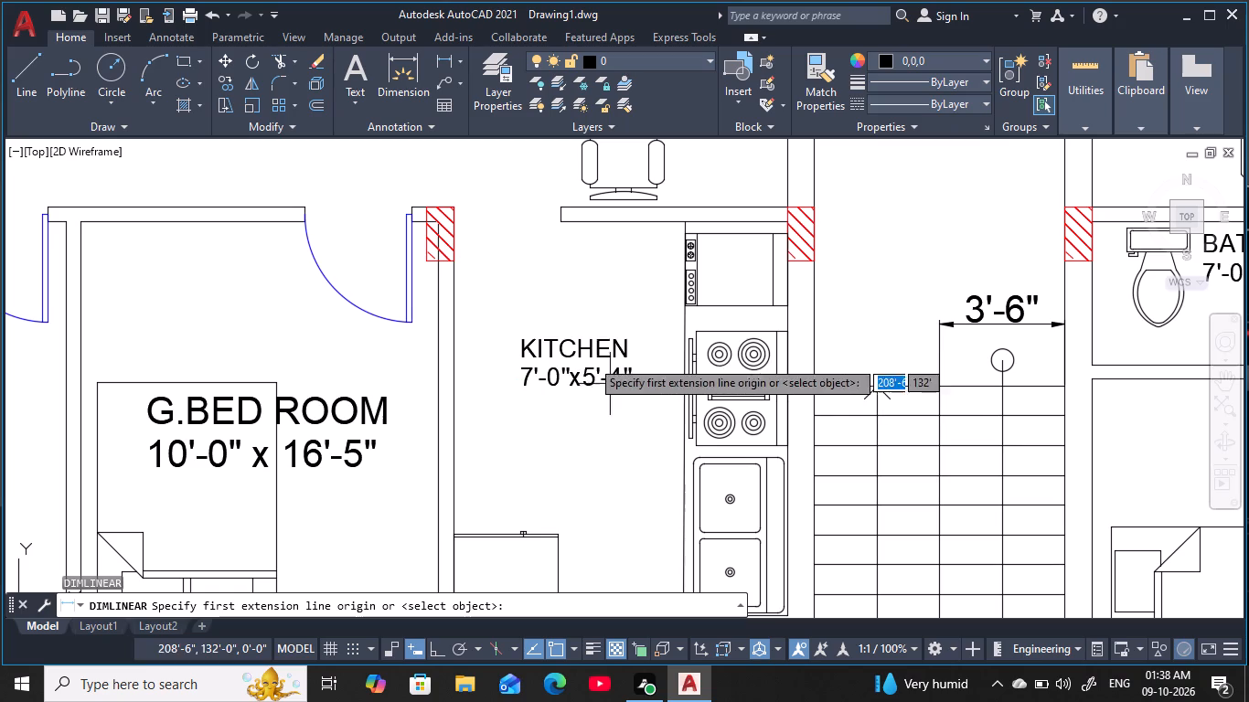
pyautogui.click(455, 303)
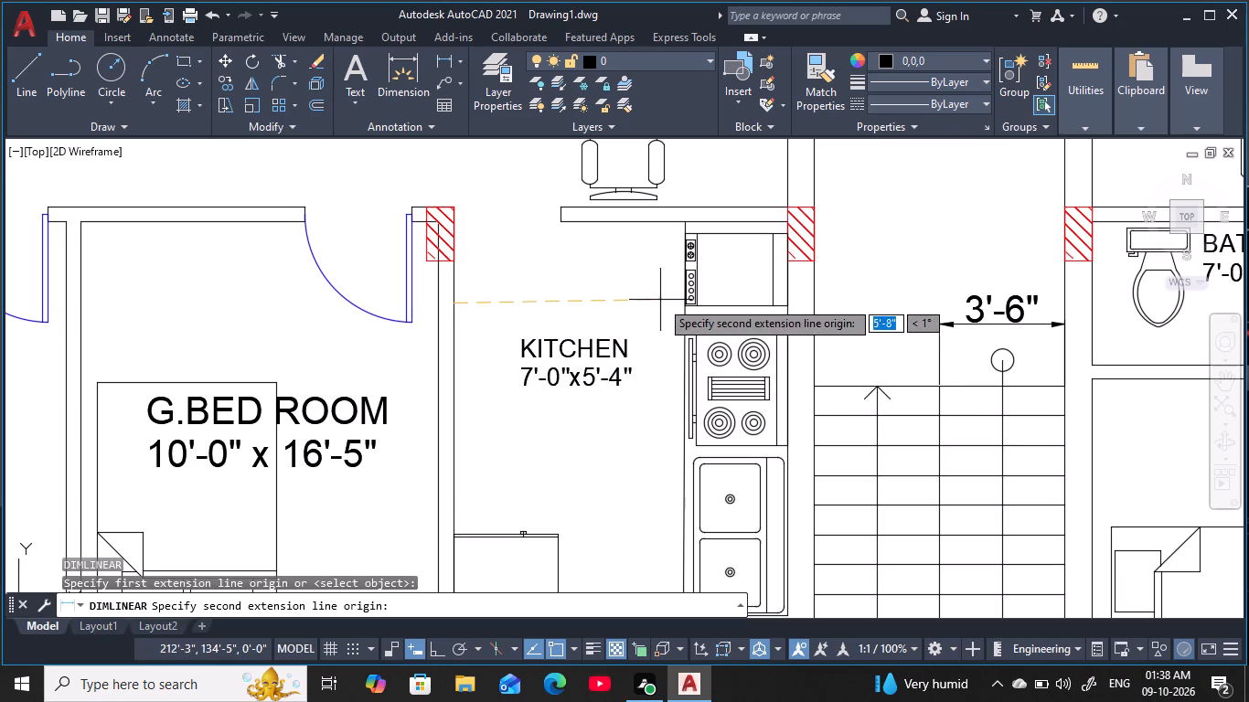
pyautogui.click(687, 302)
pyautogui.click(674, 303)
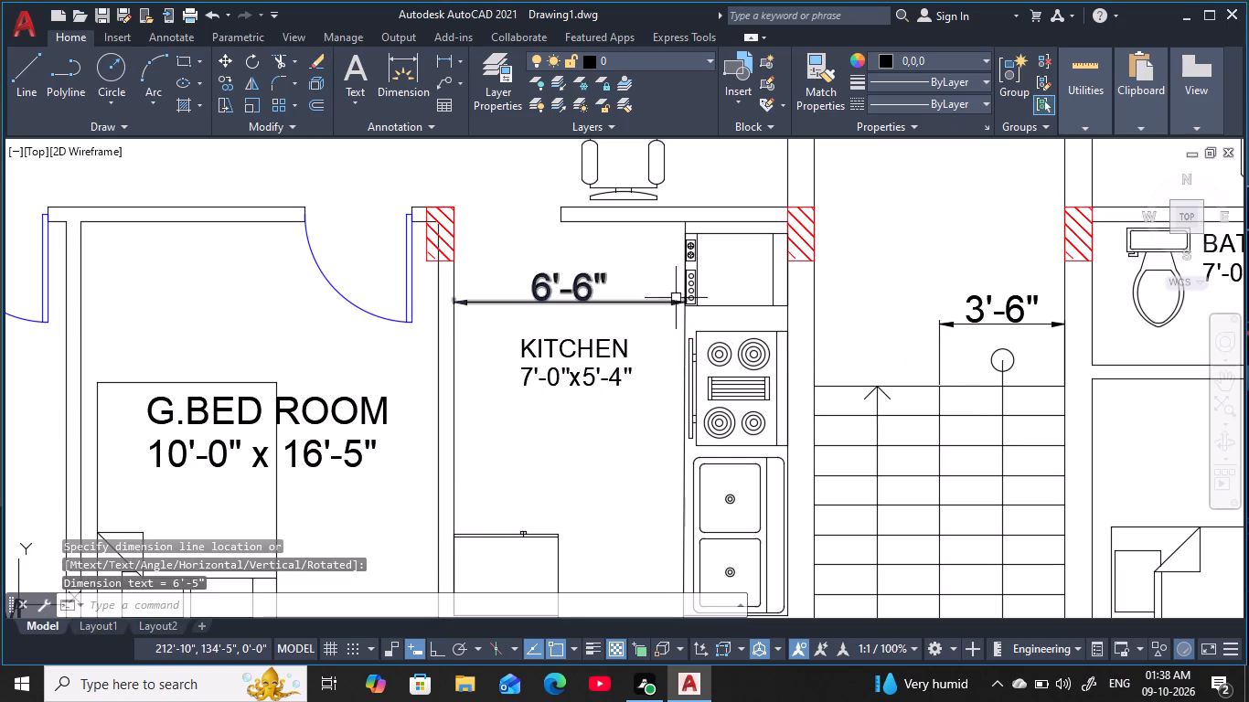
# Add a vertical linear dimension of the kitchen, from its north wall to the south end of the sink counter.
pyautogui.press('space')
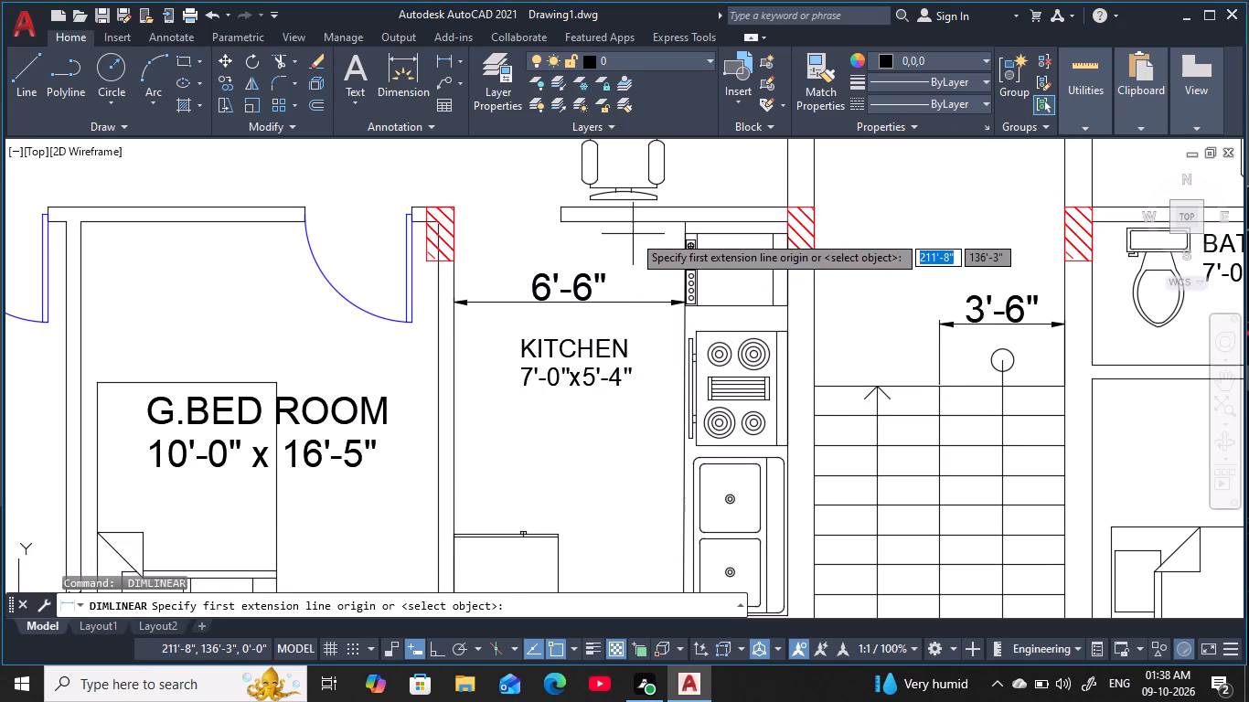
pyautogui.click(637, 229)
pyautogui.moveTo(640, 533); pyautogui.dragTo(662, 400, button='middle')
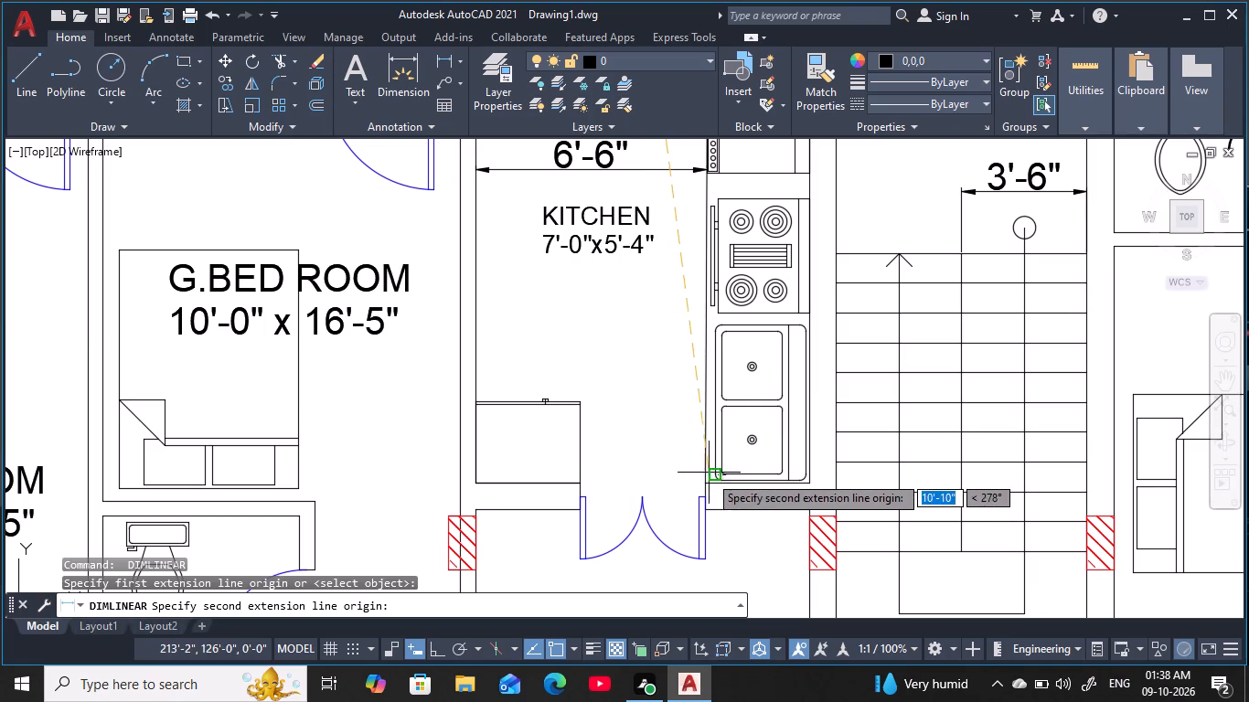
pyautogui.click(705, 483)
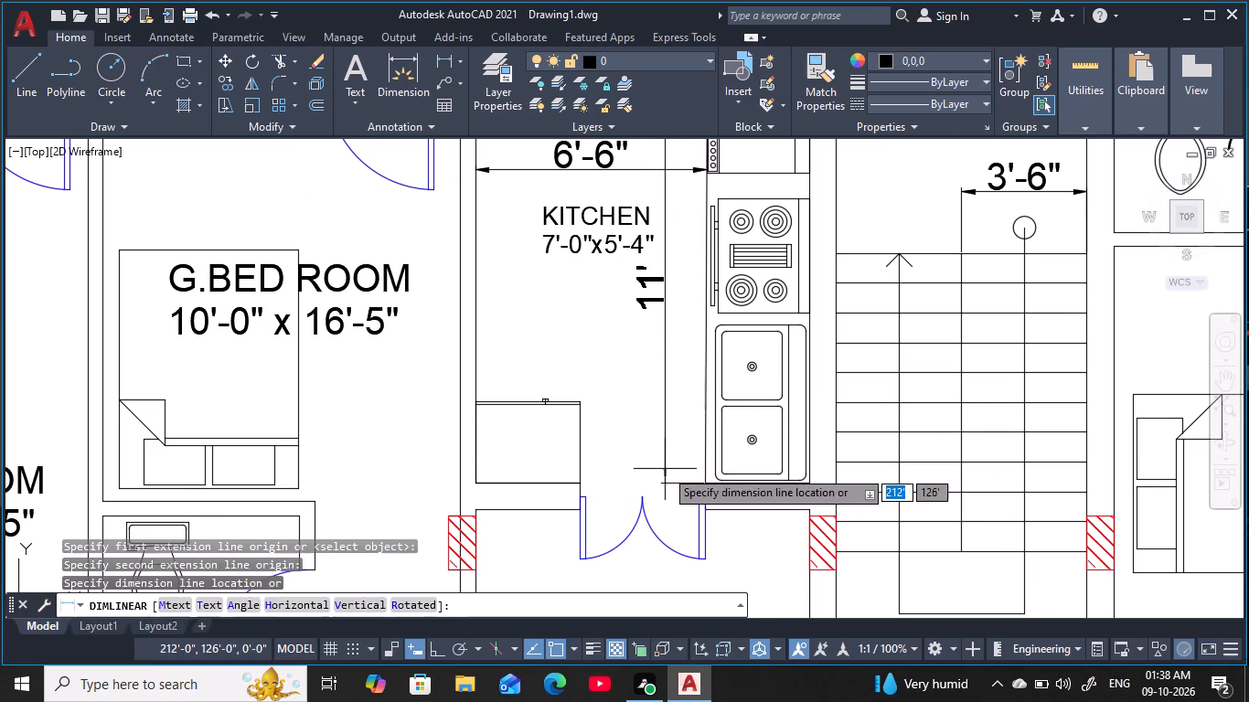
pyautogui.click(665, 468)
pyautogui.press('Escape')
pyautogui.press('Escape')
pyautogui.press('Escape')
pyautogui.moveTo(670, 430); pyautogui.dragTo(676, 520, button='middle')
pyautogui.press('Escape')
pyautogui.scroll(-1, 673, 511)
pyautogui.press('Escape')
pyautogui.press('Escape')
pyautogui.press('Escape')
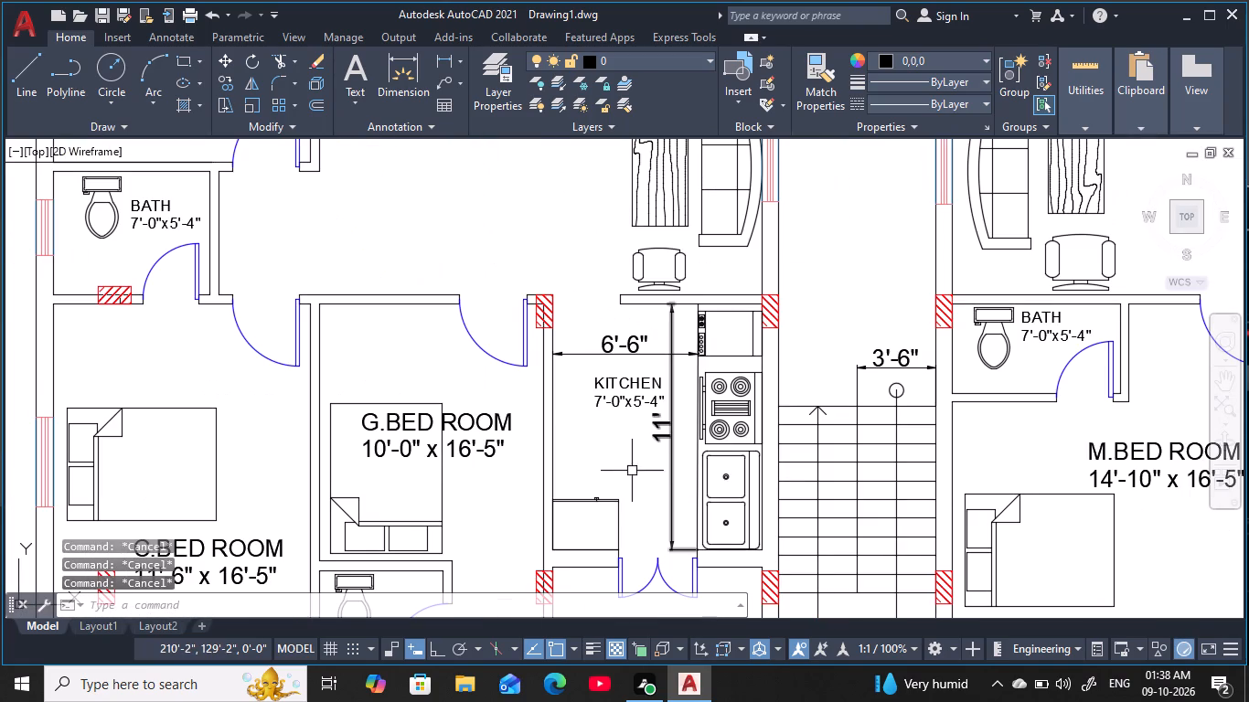
pyautogui.press('Escape')
pyautogui.press('Escape')
# Change the size line under the KITCHEN label to 6'-6"x11'-0".
pyautogui.moveTo(625, 473); pyautogui.dragTo(625, 456, button='middle')
pyautogui.scroll(2, 625, 452)
pyautogui.moveTo(625, 452); pyautogui.dragTo(616, 474, button='middle')
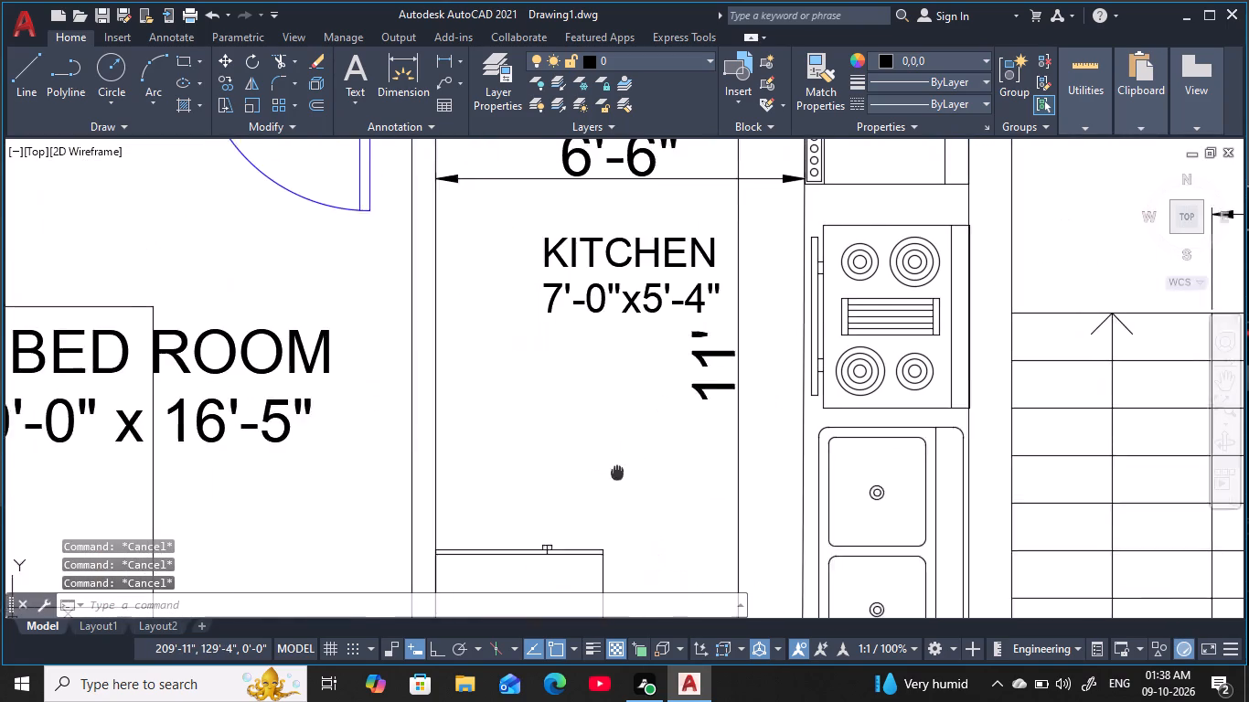
pyautogui.moveTo(616, 474); pyautogui.dragTo(592, 504, button='middle')
pyautogui.press('Escape')
pyautogui.moveTo(606, 450); pyautogui.dragTo(605, 534, button='middle')
pyautogui.press('Escape')
pyautogui.press('Escape')
pyautogui.press('Escape')
pyautogui.press('Escape')
pyautogui.press('Escape')
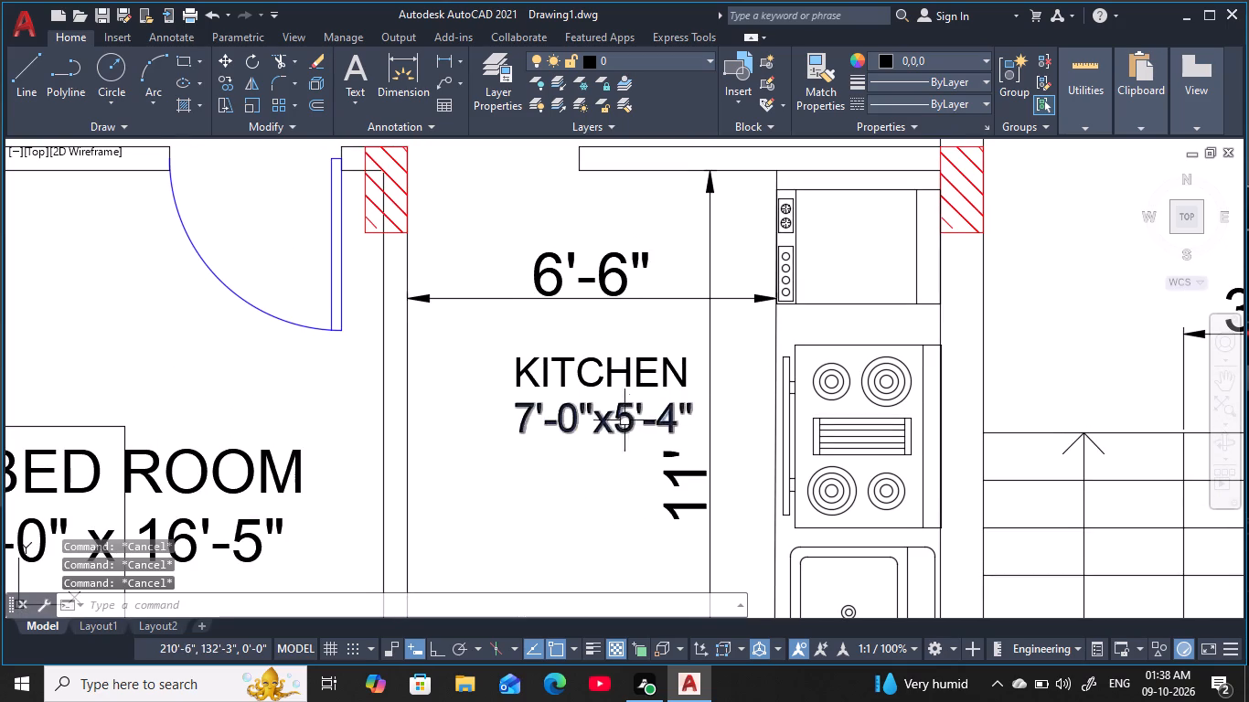
pyautogui.press('Escape')
pyautogui.doubleClick(667, 421)
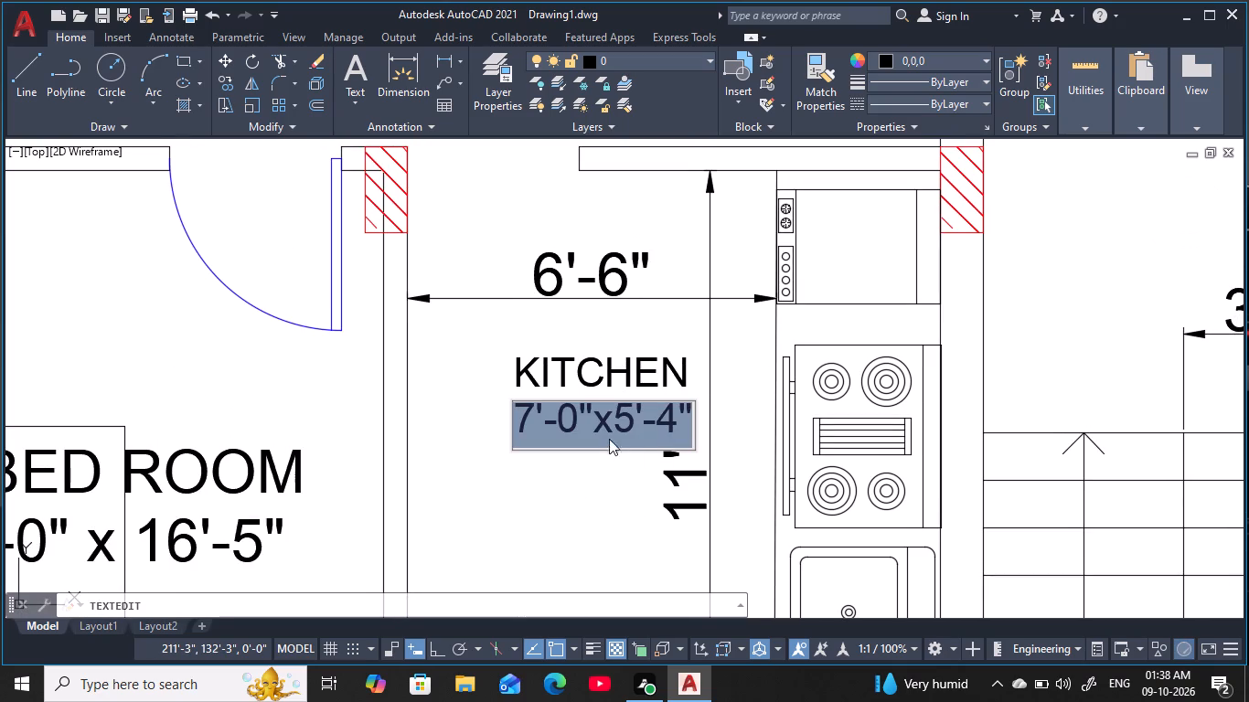
pyautogui.click(583, 418)
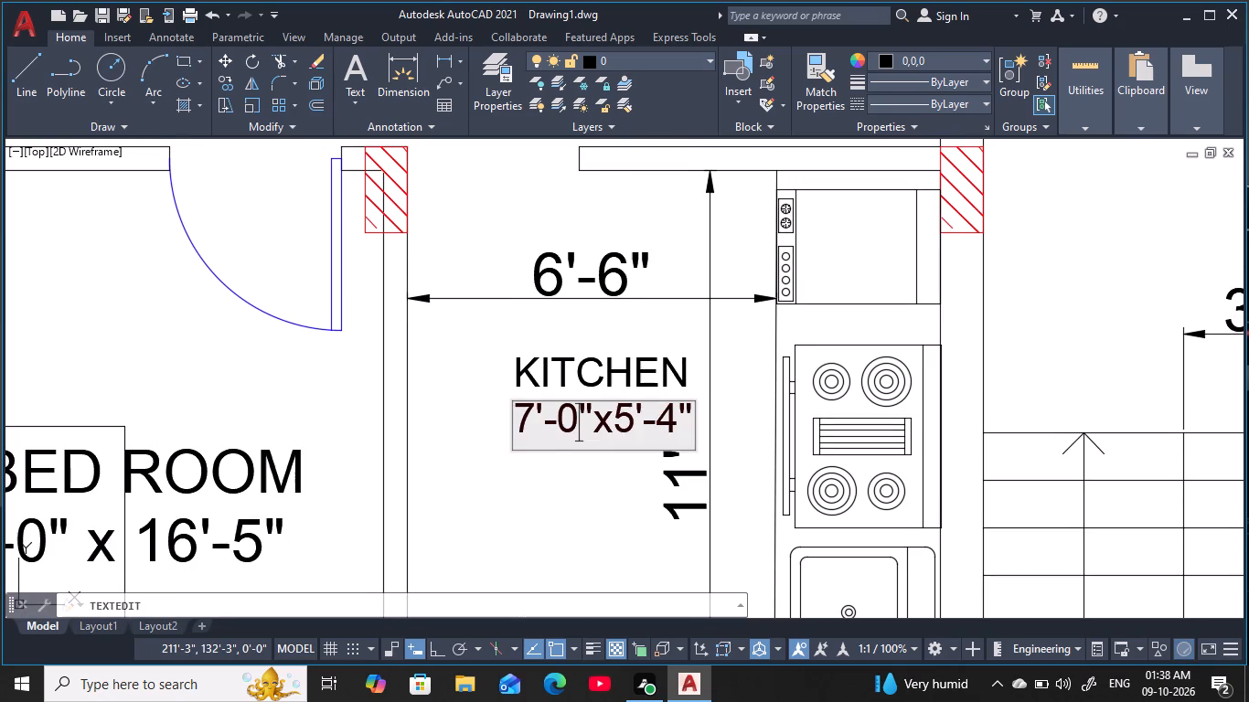
pyautogui.press('BackSpace')
pyautogui.press('6')
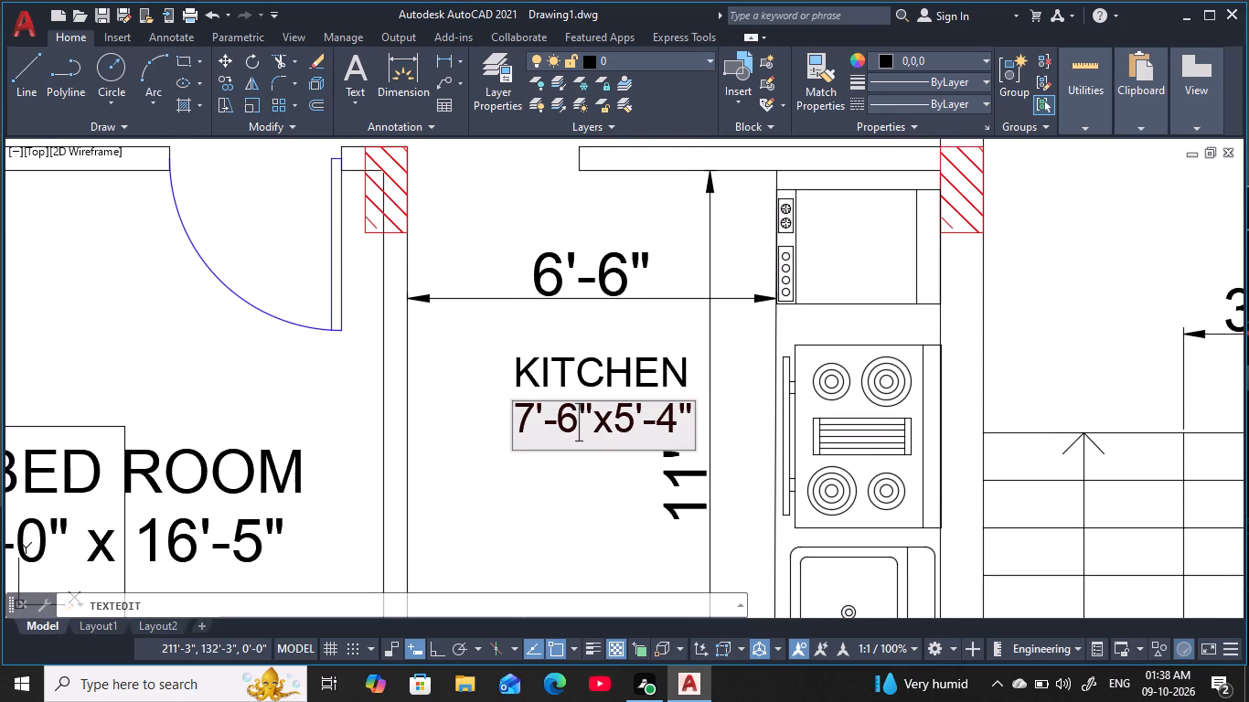
pyautogui.click(539, 422)
pyautogui.press('BackSpace')
pyautogui.press('6')
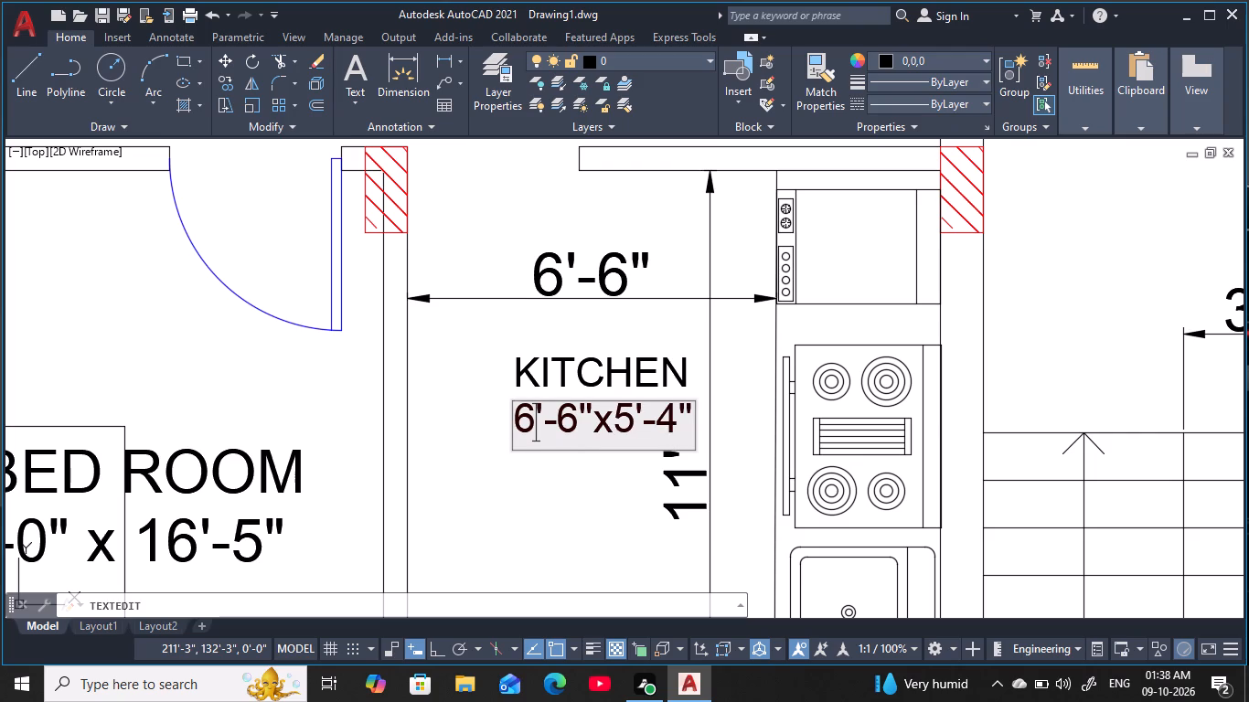
pyautogui.click(675, 412)
pyautogui.press('BackSpace')
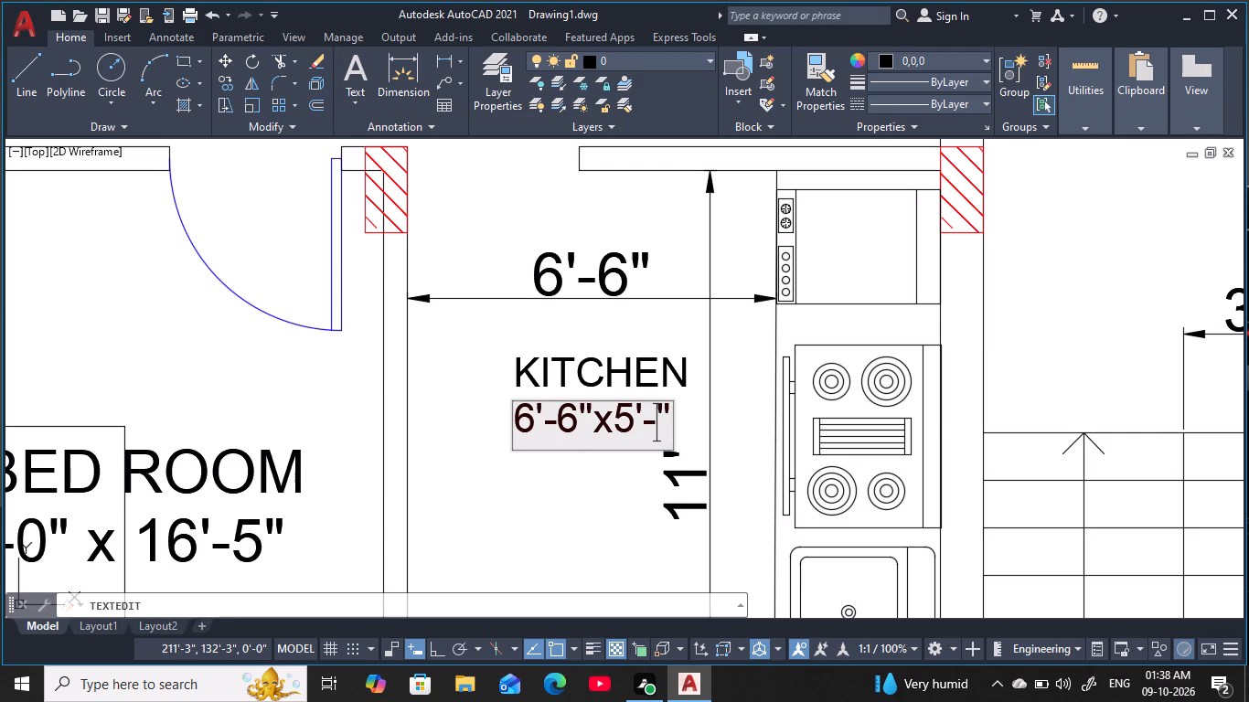
pyautogui.press('0')
pyautogui.click(632, 419)
pyautogui.press('BackSpace')
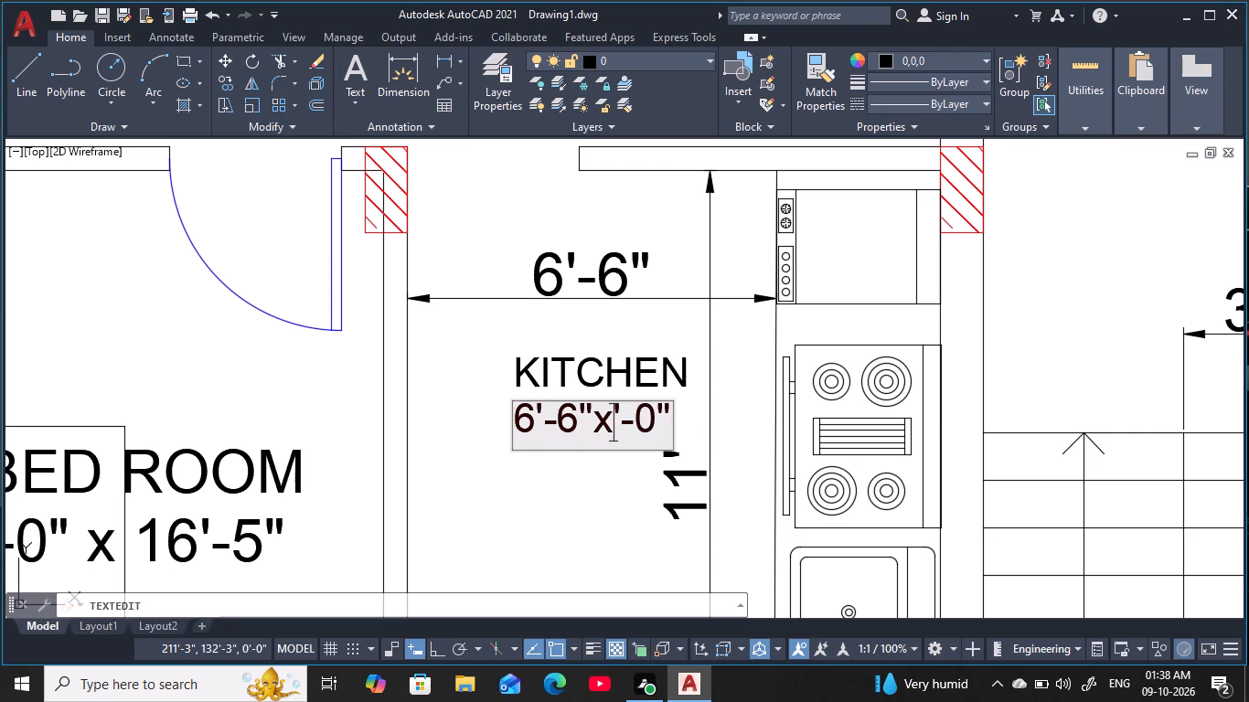
pyautogui.write('11')
pyautogui.press('Return')
# Erase the vertical and horizontal temporary dimensions in the kitchen.
pyautogui.scroll(-1, 635, 424)
pyautogui.moveTo(641, 433); pyautogui.dragTo(623, 404, button='middle')
pyautogui.press('Escape')
pyautogui.press('Escape')
pyautogui.press('Escape')
pyautogui.click(677, 463)
pyautogui.click(641, 453)
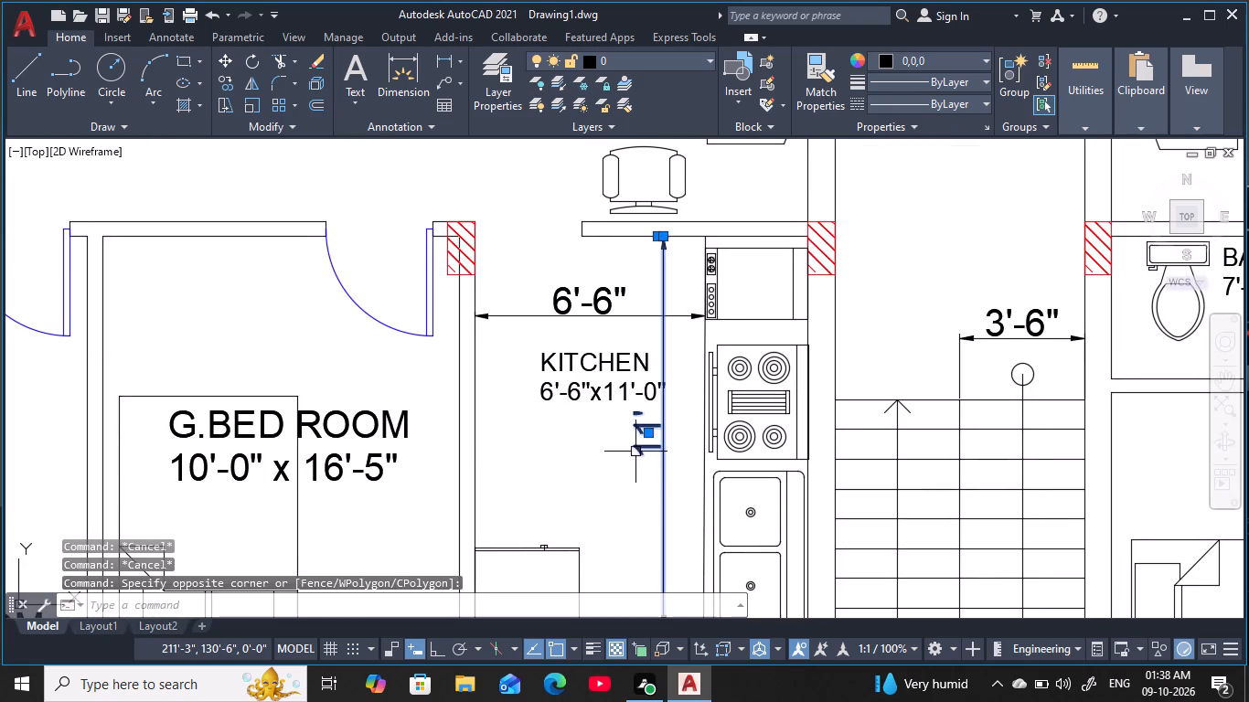
pyautogui.press('e')
pyautogui.press('space')
pyautogui.click(619, 325)
pyautogui.click(585, 282)
pyautogui.press('space')
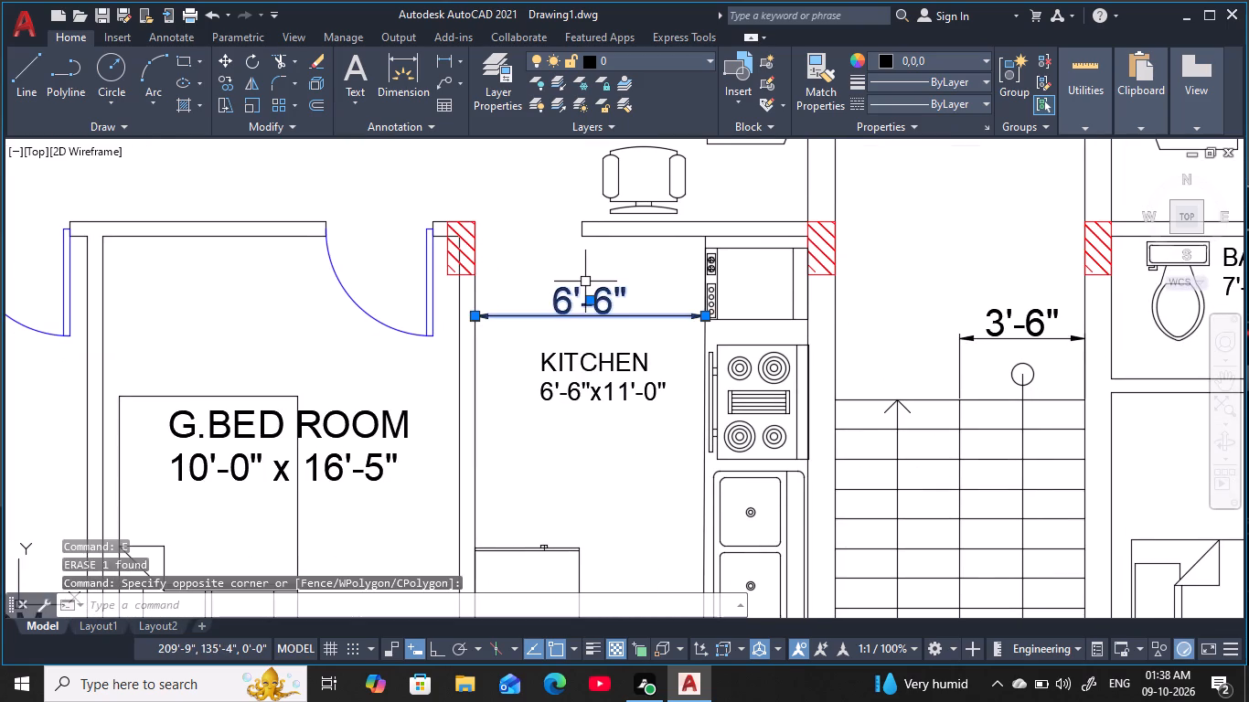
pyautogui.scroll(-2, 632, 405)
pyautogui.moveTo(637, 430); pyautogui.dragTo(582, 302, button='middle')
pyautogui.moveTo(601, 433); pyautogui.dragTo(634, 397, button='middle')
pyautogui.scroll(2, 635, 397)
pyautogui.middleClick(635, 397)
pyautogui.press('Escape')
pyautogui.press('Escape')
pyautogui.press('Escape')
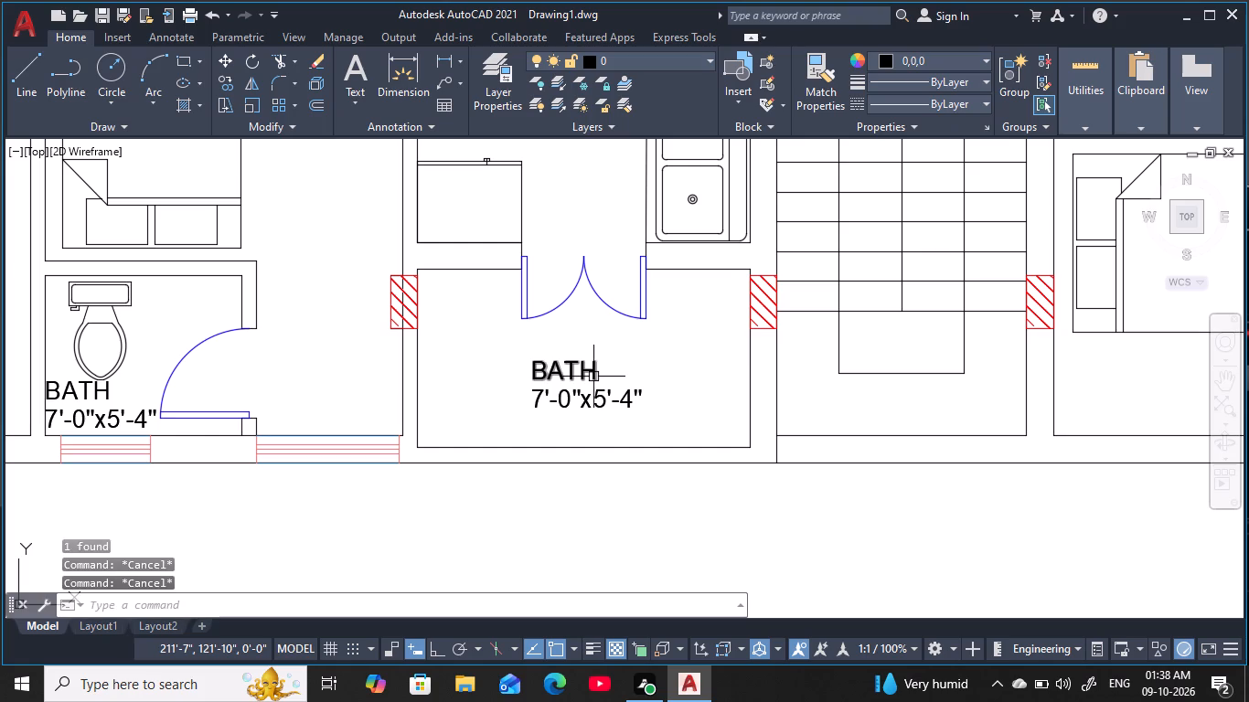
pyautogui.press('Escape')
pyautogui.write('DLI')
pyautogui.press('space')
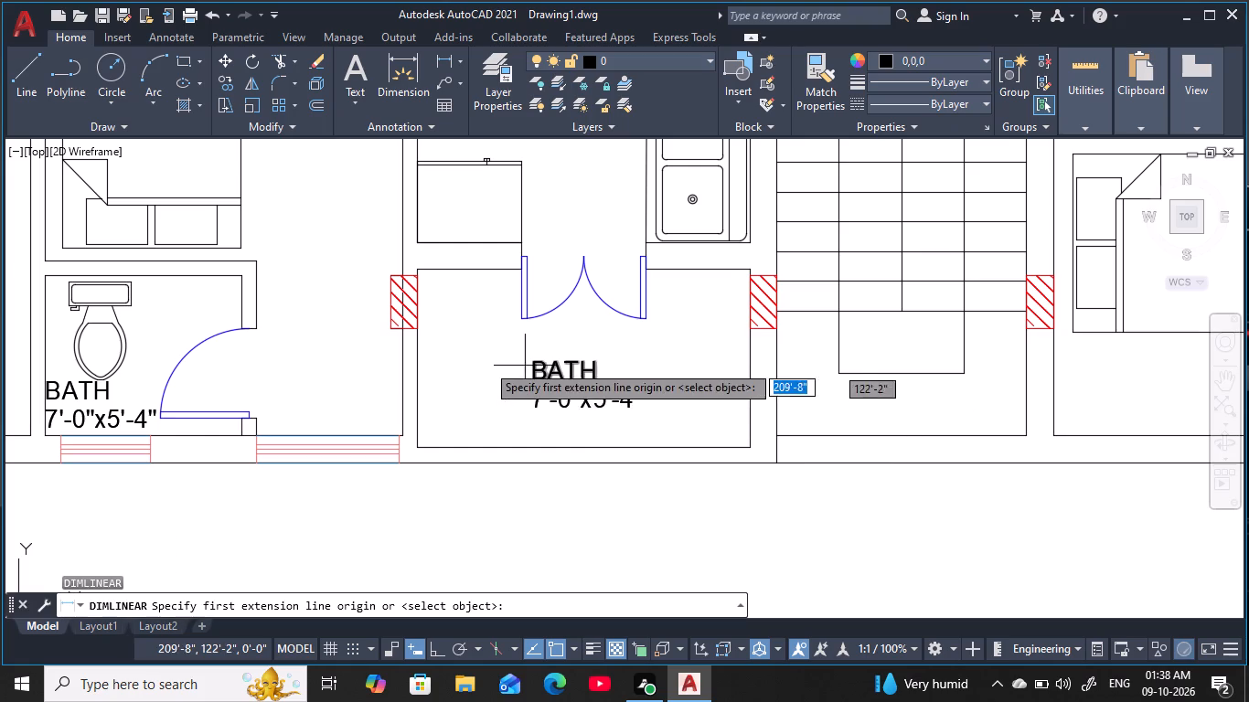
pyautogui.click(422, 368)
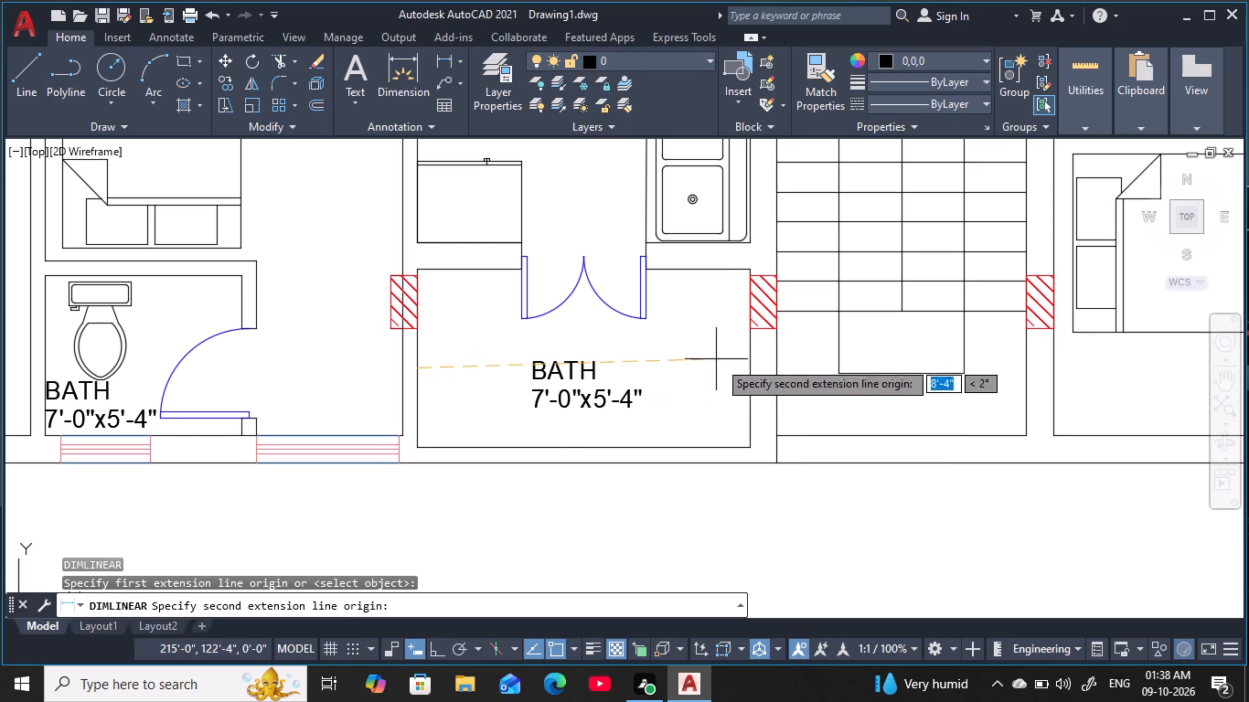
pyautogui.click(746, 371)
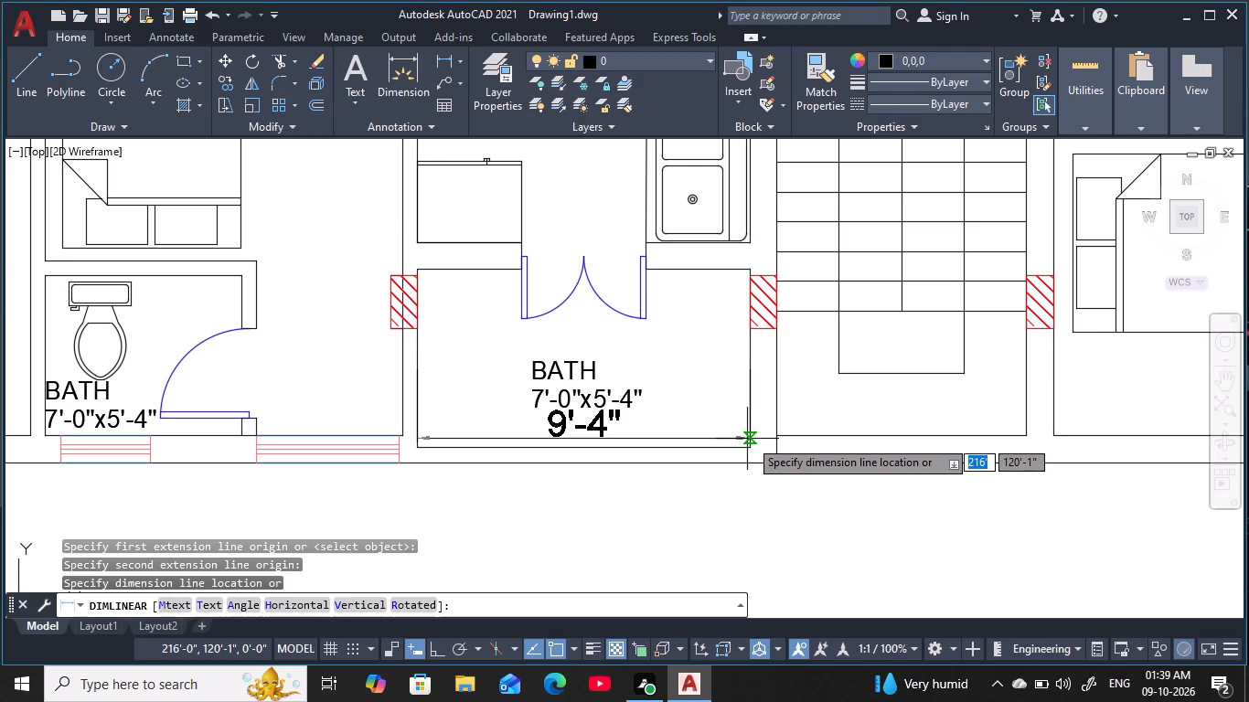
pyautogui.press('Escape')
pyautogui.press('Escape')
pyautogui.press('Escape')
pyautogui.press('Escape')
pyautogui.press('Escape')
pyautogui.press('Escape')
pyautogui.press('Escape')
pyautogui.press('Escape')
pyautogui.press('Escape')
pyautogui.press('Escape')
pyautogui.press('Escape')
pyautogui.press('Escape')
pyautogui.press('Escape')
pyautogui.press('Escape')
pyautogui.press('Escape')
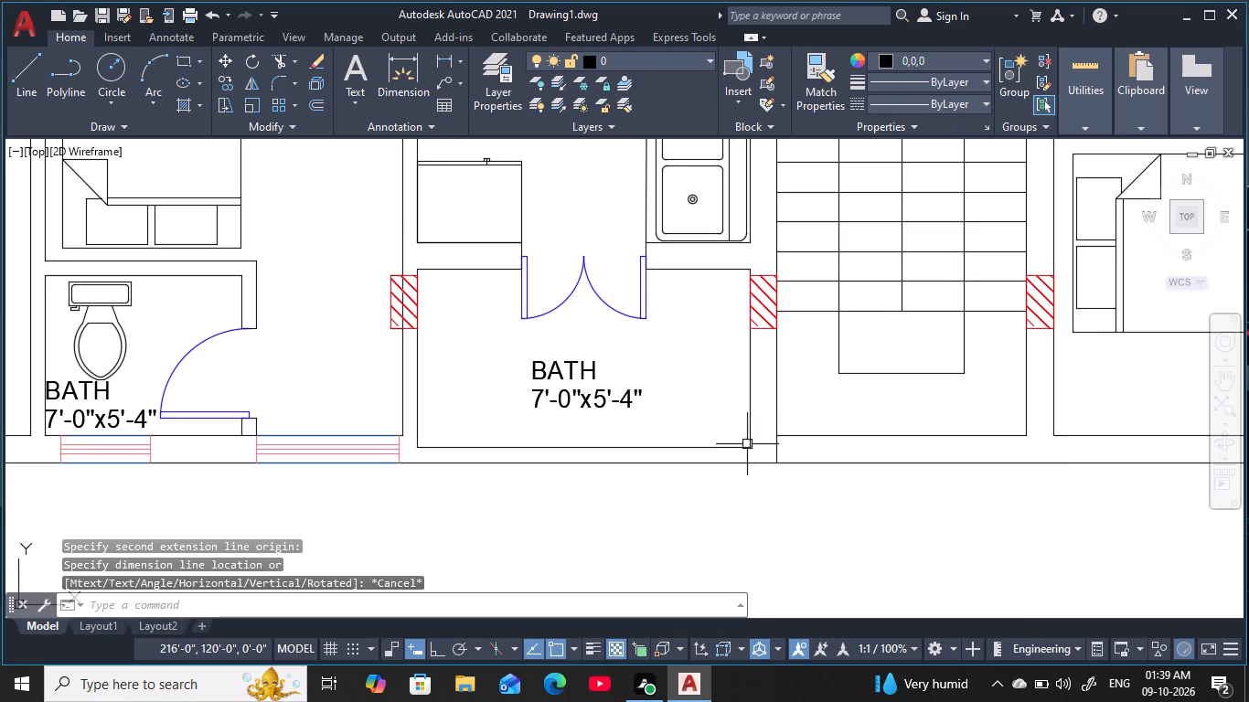
# Add a horizontal linear dimension across the room south of the kitchen, from its west wall to its east wall, along the south wall.
pyautogui.press('d')
pyautogui.press('l')
pyautogui.write('I')
pyautogui.press('space')
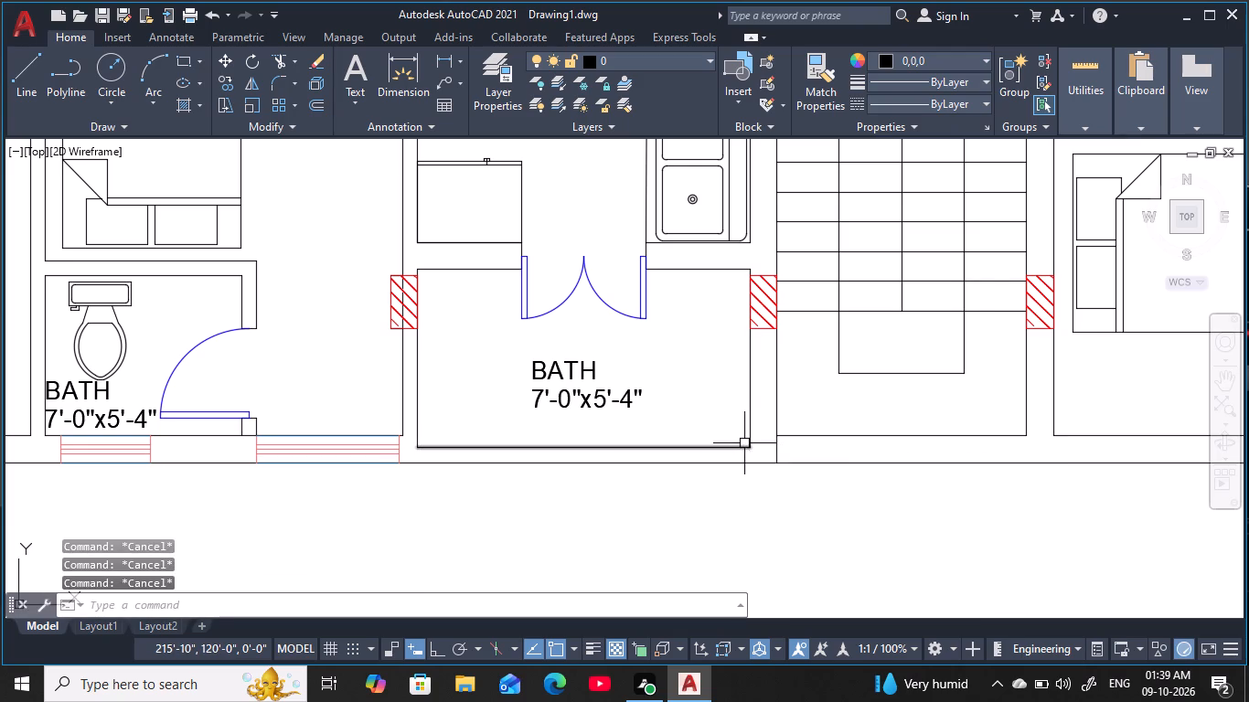
pyautogui.click(415, 430)
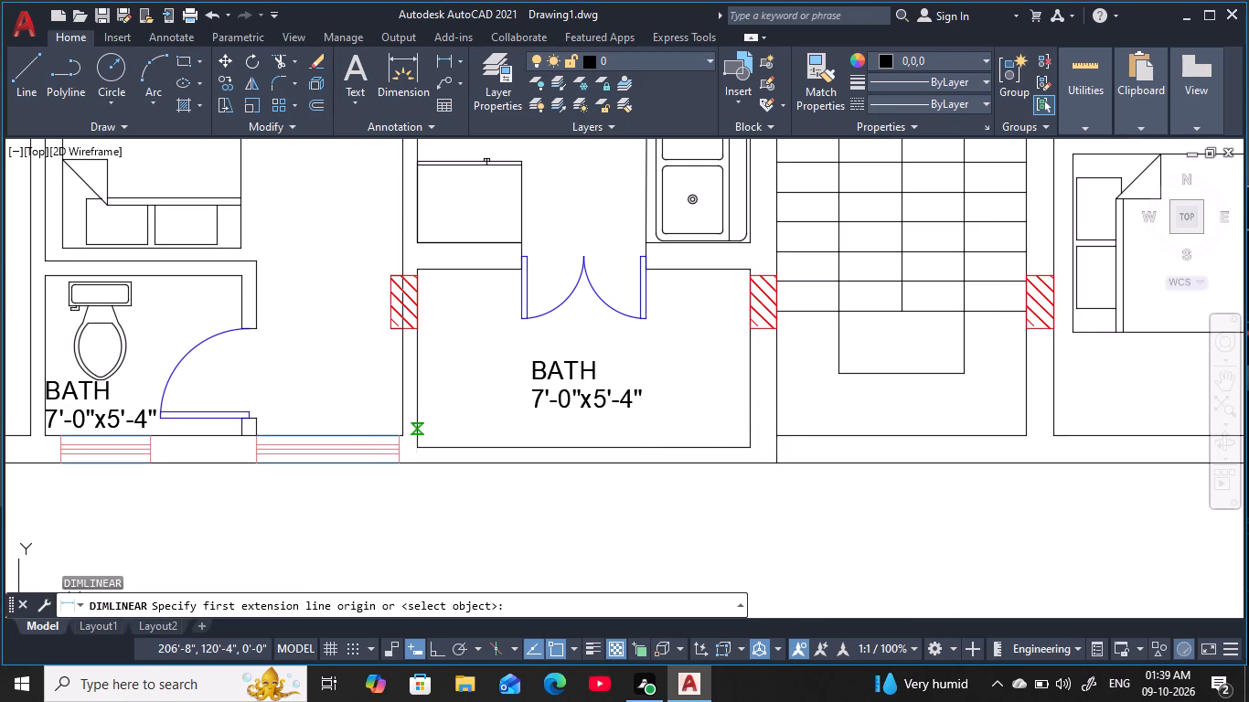
pyautogui.click(753, 427)
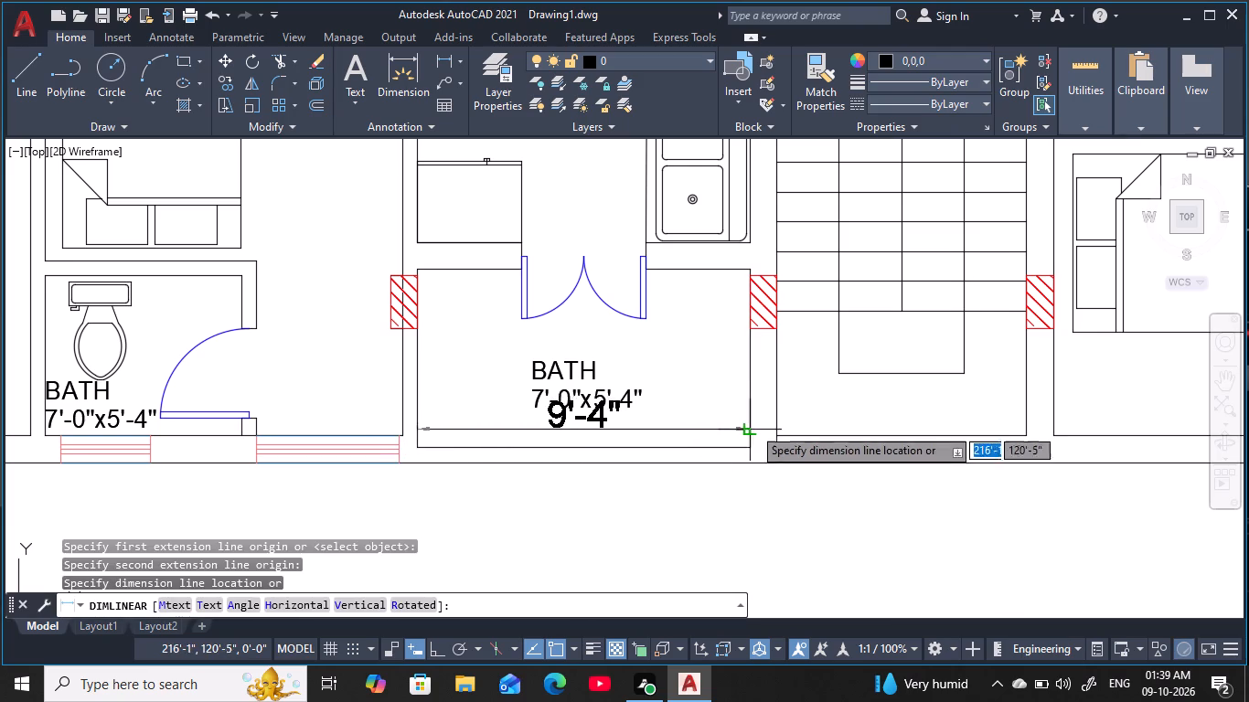
pyautogui.click(746, 441)
pyautogui.press('Escape')
pyautogui.press('Escape')
pyautogui.press('Escape')
pyautogui.press('Escape')
pyautogui.press('Escape')
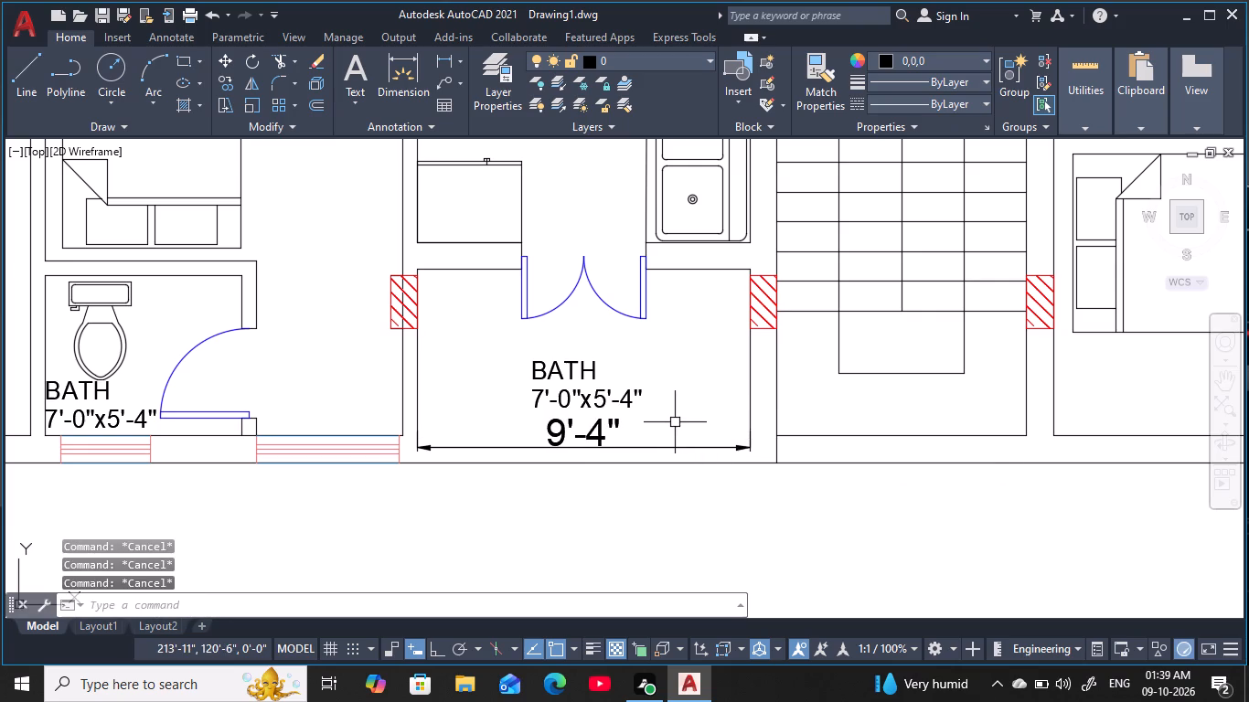
# Add a vertical linear dimension from the north wall to the south wall of the room south of the kitchen, west of its label.
pyautogui.press('d')
pyautogui.press('l')
pyautogui.press('i')
pyautogui.press('space')
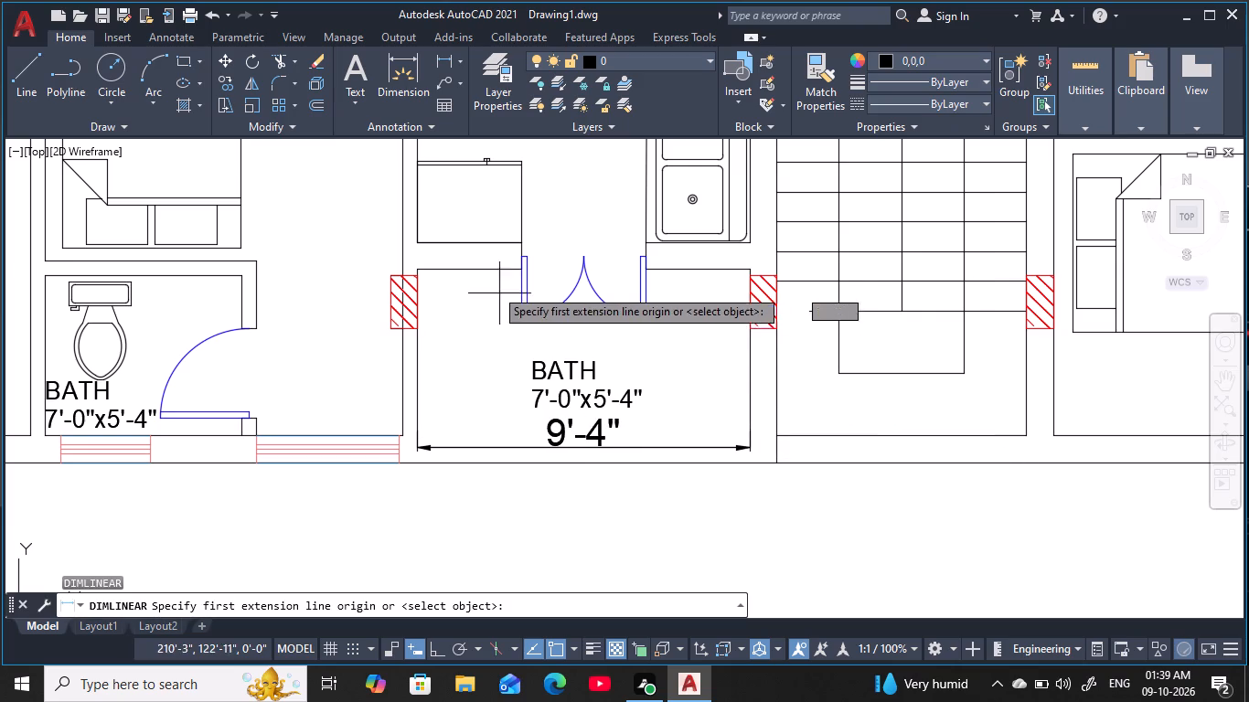
pyautogui.click(471, 271)
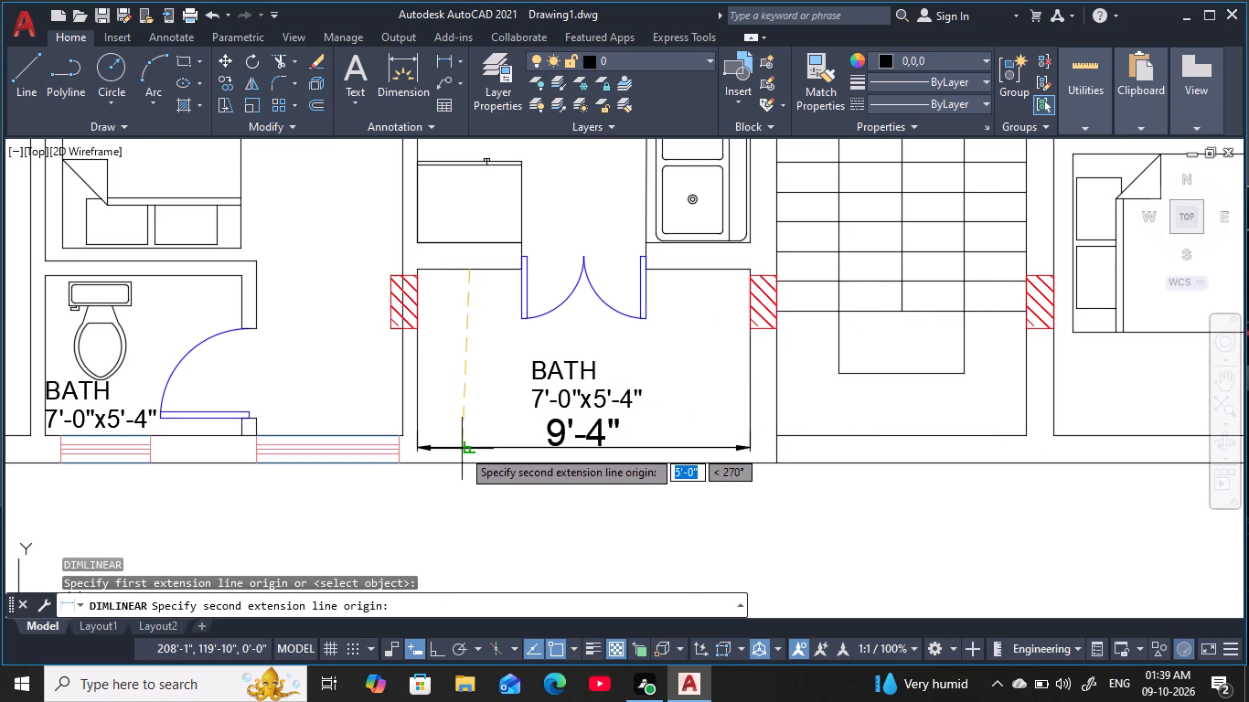
pyautogui.scroll(4, 477, 449)
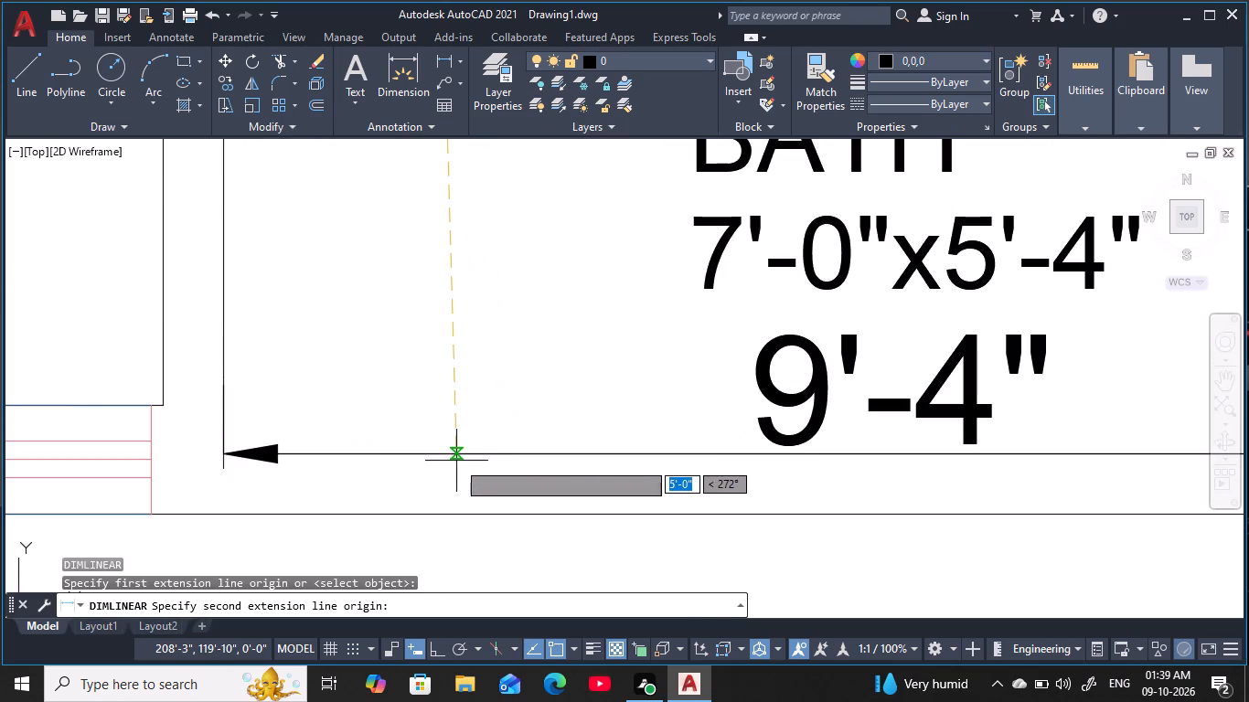
pyautogui.click(455, 456)
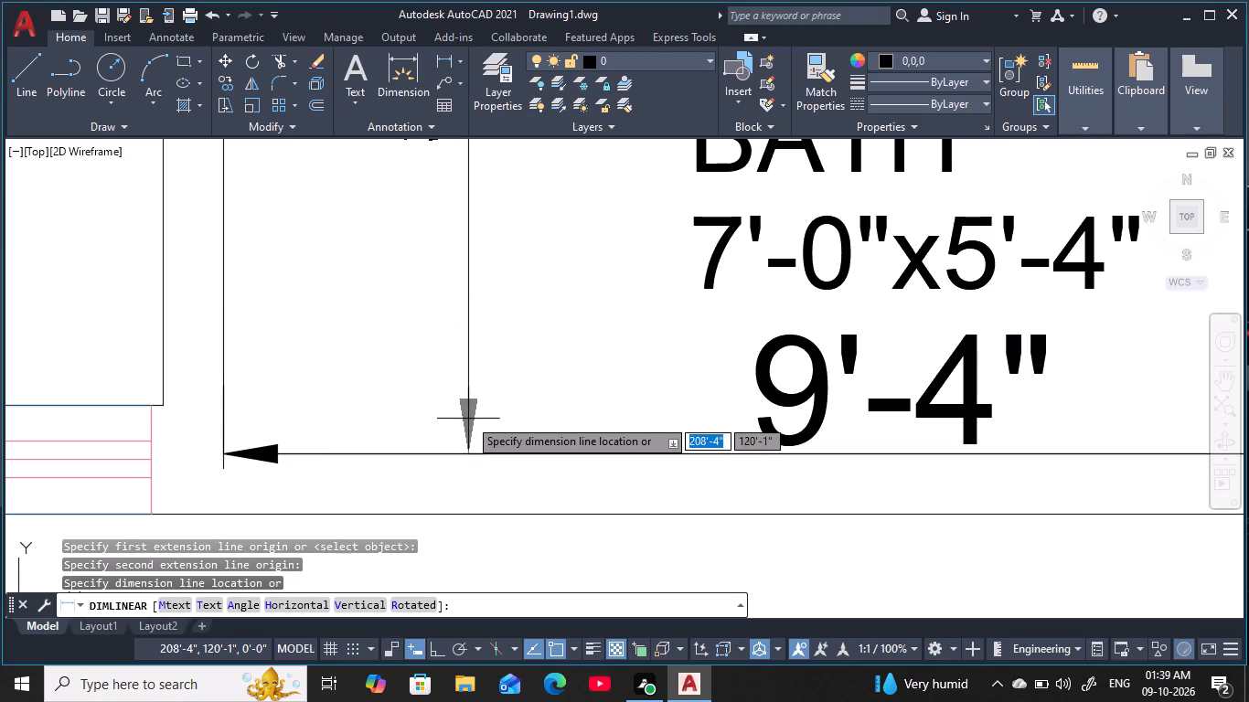
pyautogui.scroll(-2, 418, 387)
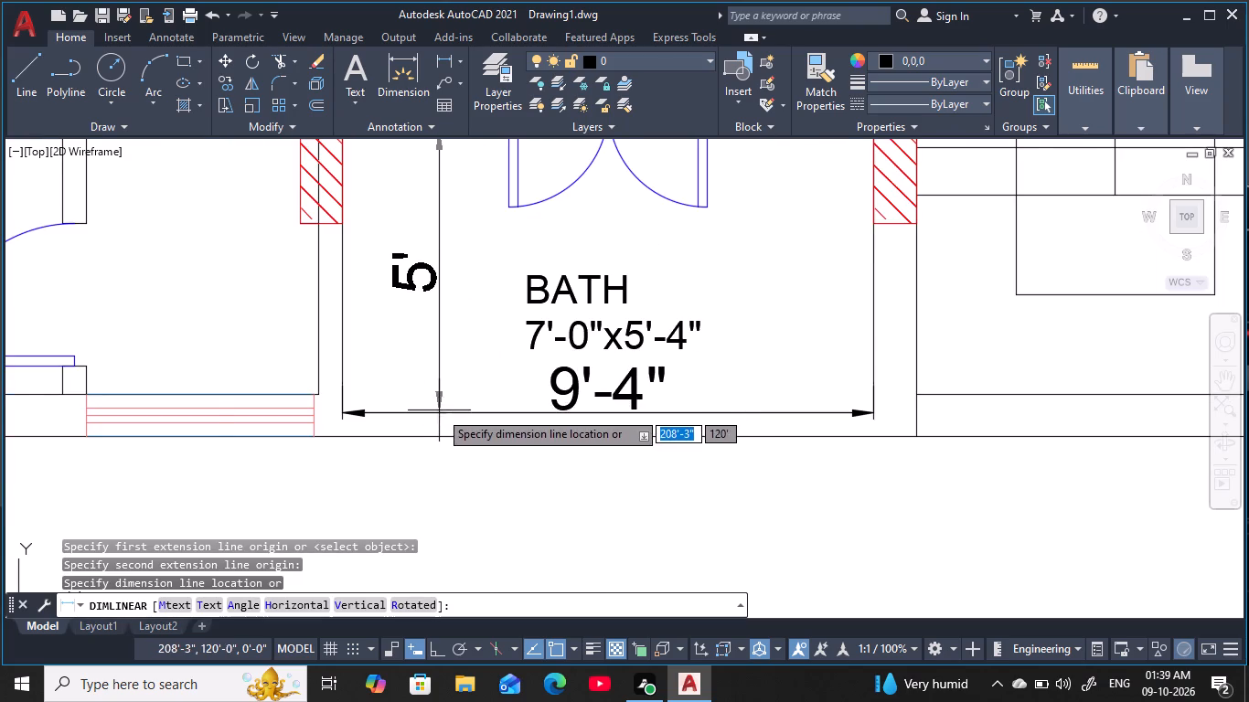
pyautogui.scroll(-1, 441, 413)
pyautogui.click(426, 379)
pyautogui.press('Escape')
pyautogui.press('Escape')
pyautogui.press('Escape')
pyautogui.press('Escape')
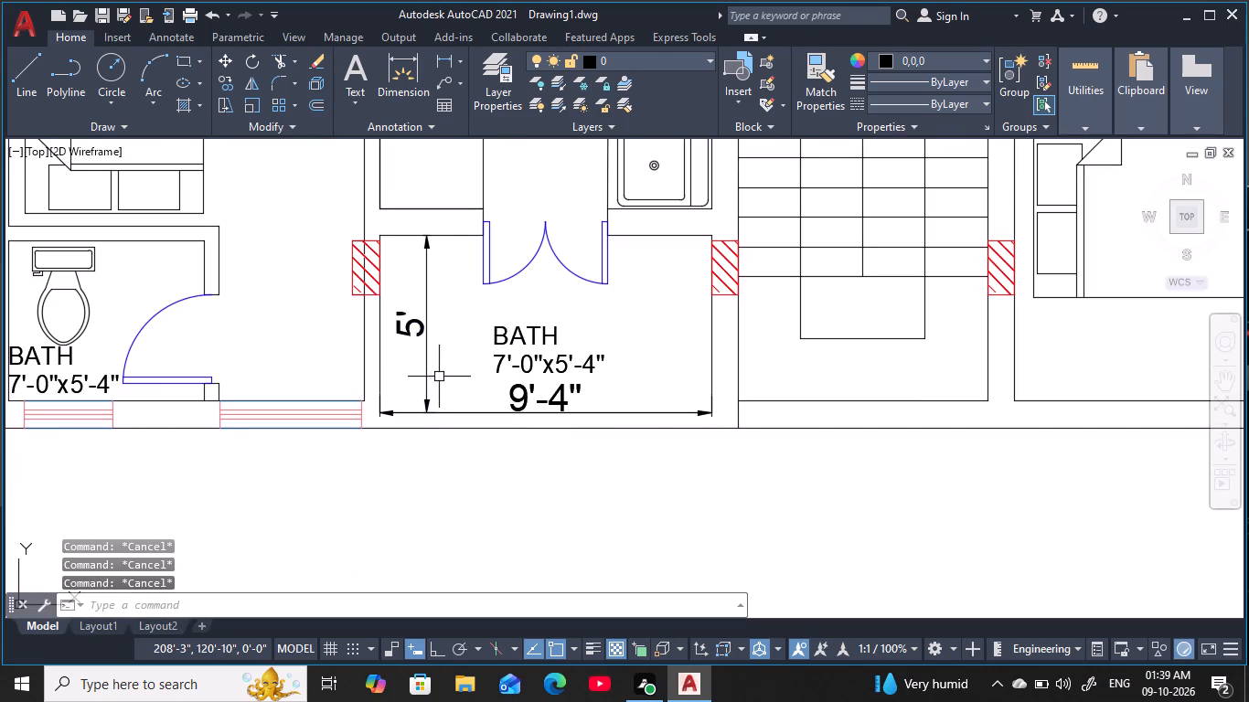
pyautogui.press('Escape')
pyautogui.press('Escape')
pyautogui.press('Escape')
# Change the copied BATH label in the room south of the kitchen to WASHING.
pyautogui.doubleClick(530, 346)
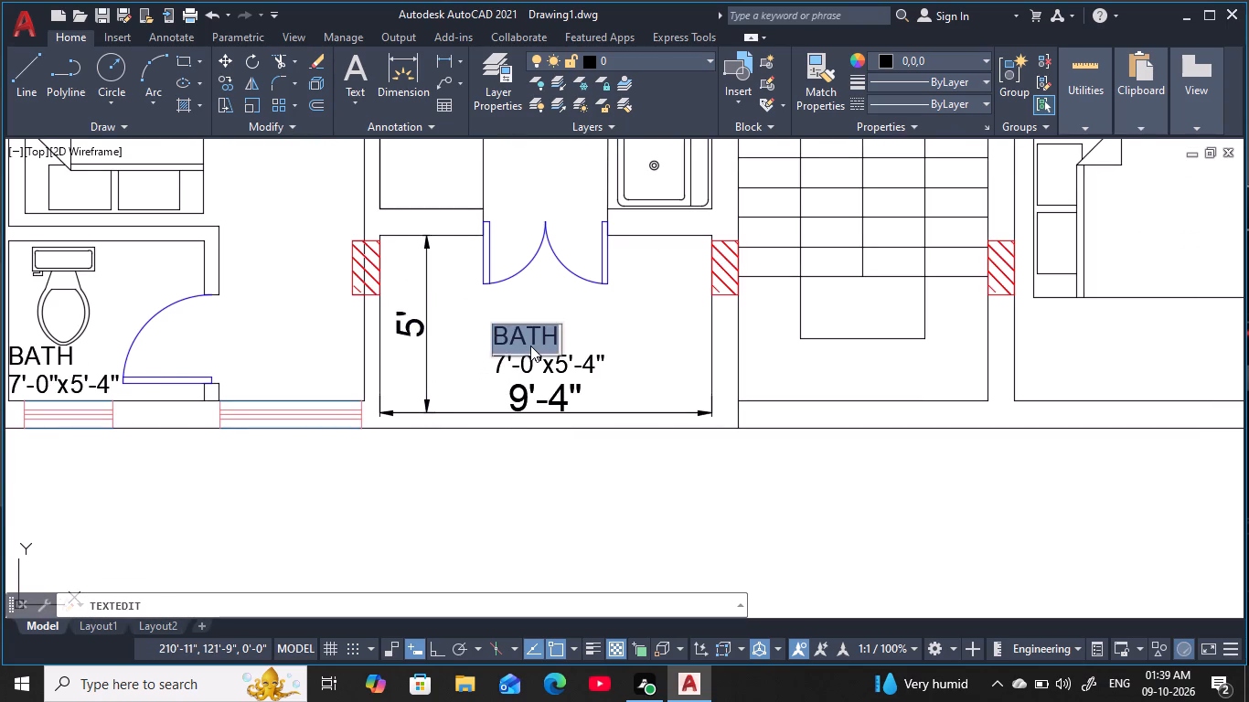
pyautogui.press('BackSpace')
pyautogui.write('WAAS')
pyautogui.write('HING')
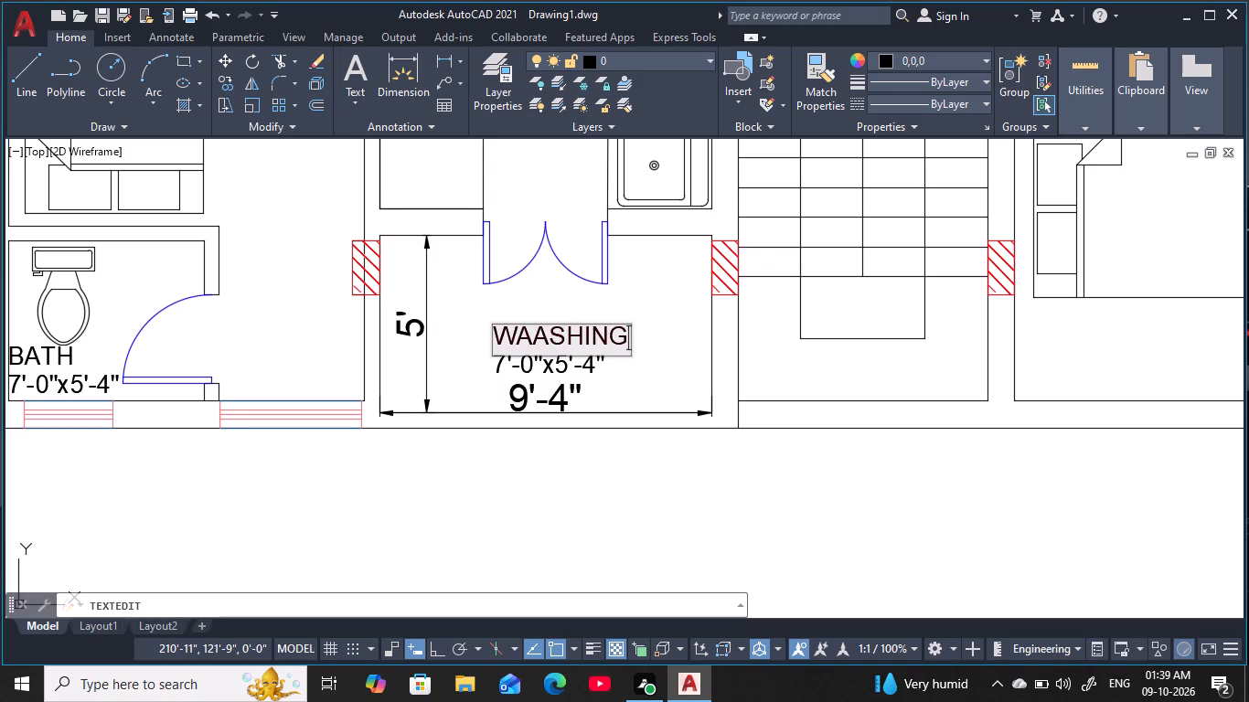
pyautogui.click(544, 339)
pyautogui.press('BackSpace')
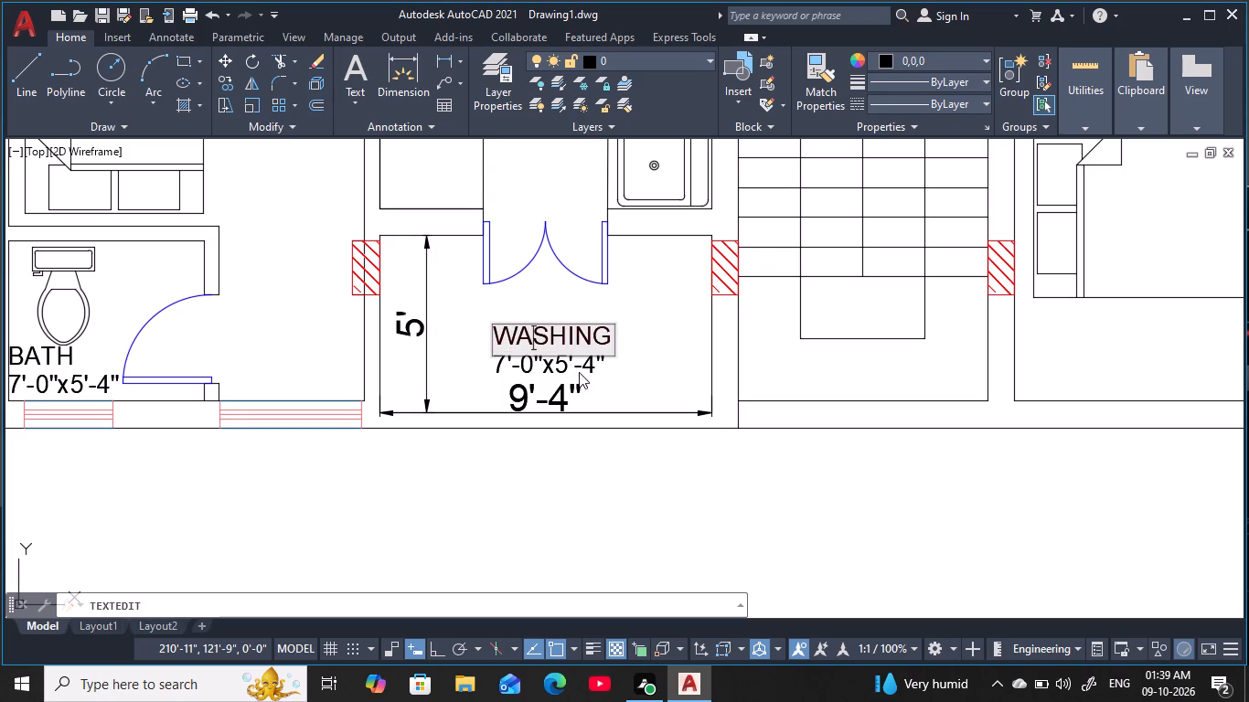
# Change the size line under the WASHING label to 9'-4"x5'-0".
pyautogui.doubleClick(582, 370)
pyautogui.doubleClick(582, 367)
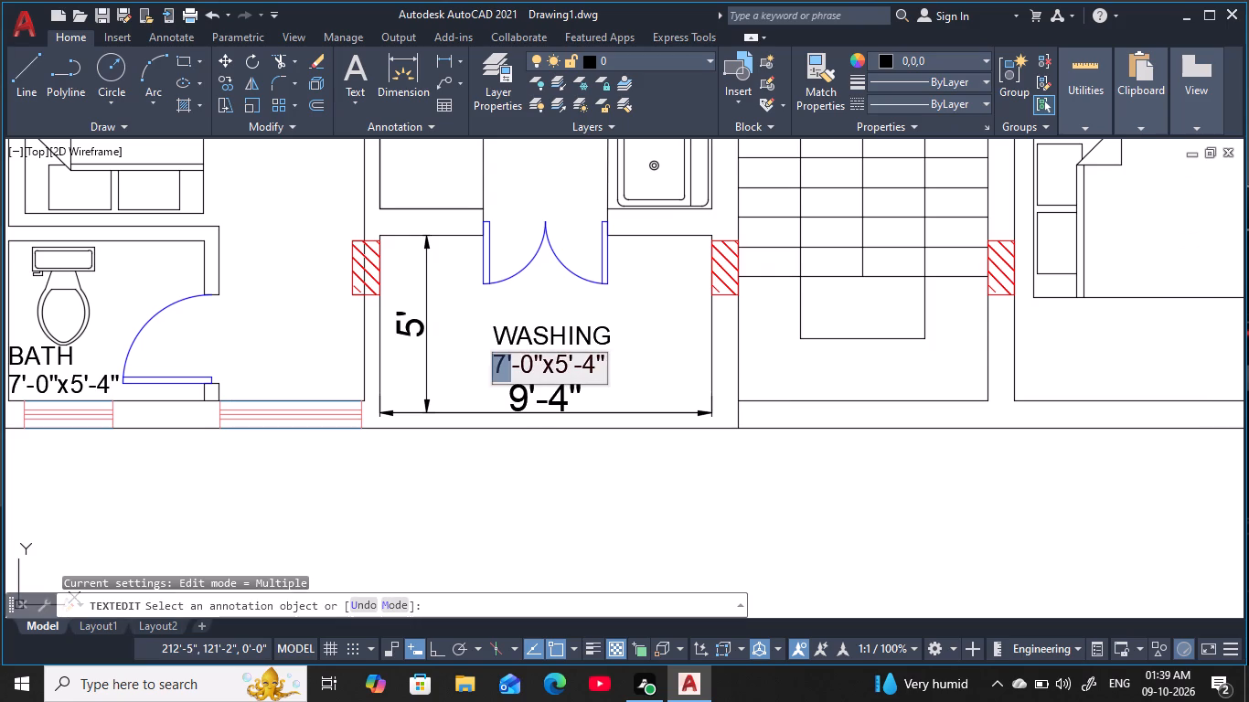
pyautogui.click(582, 368)
pyautogui.click(593, 369)
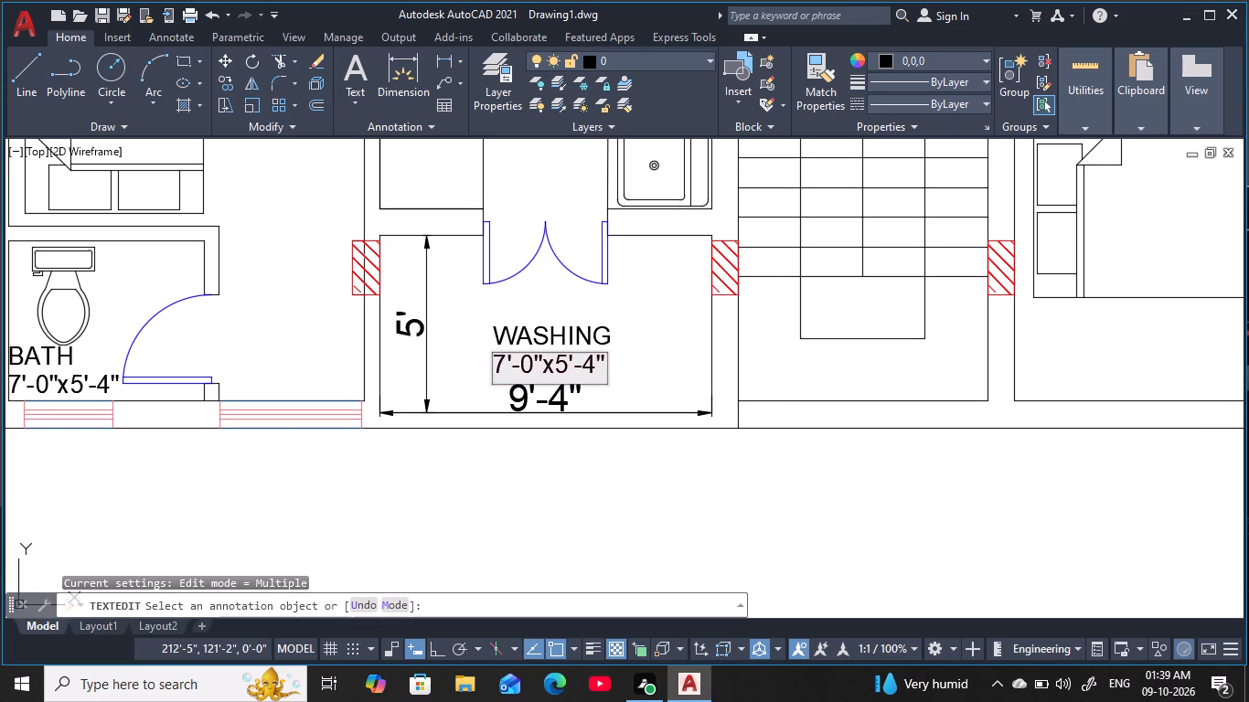
pyautogui.press('BackSpace')
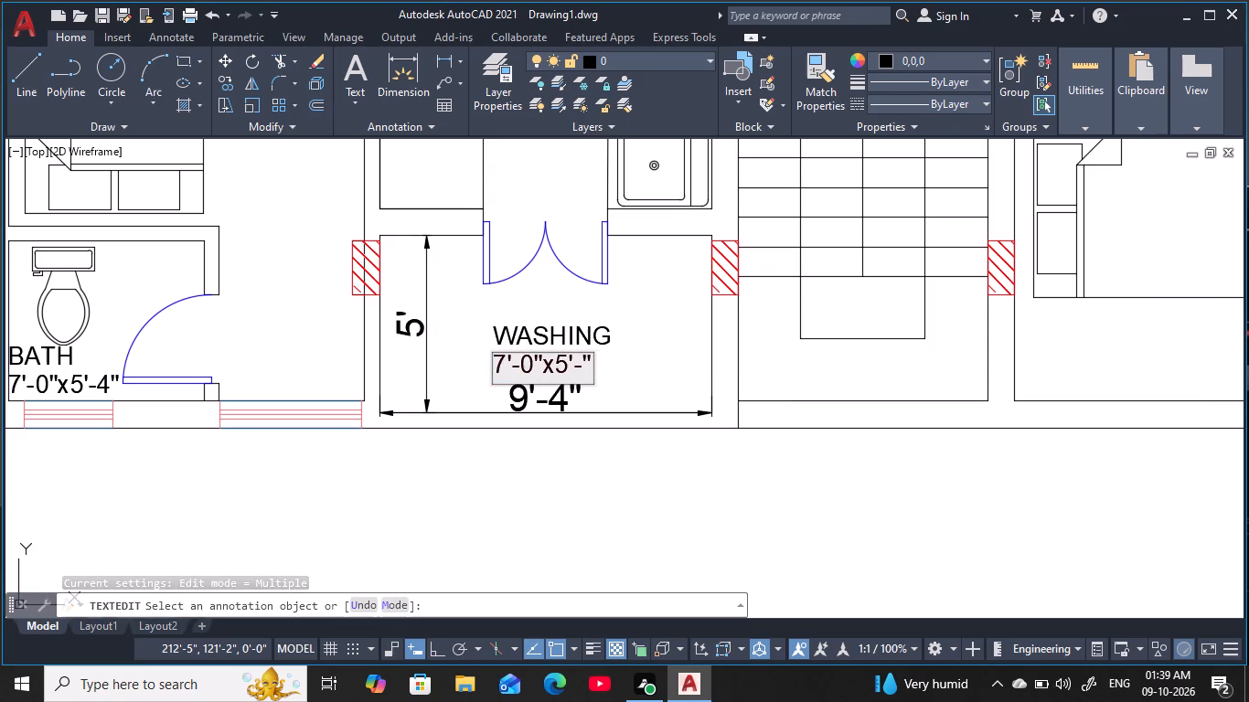
pyautogui.press('0')
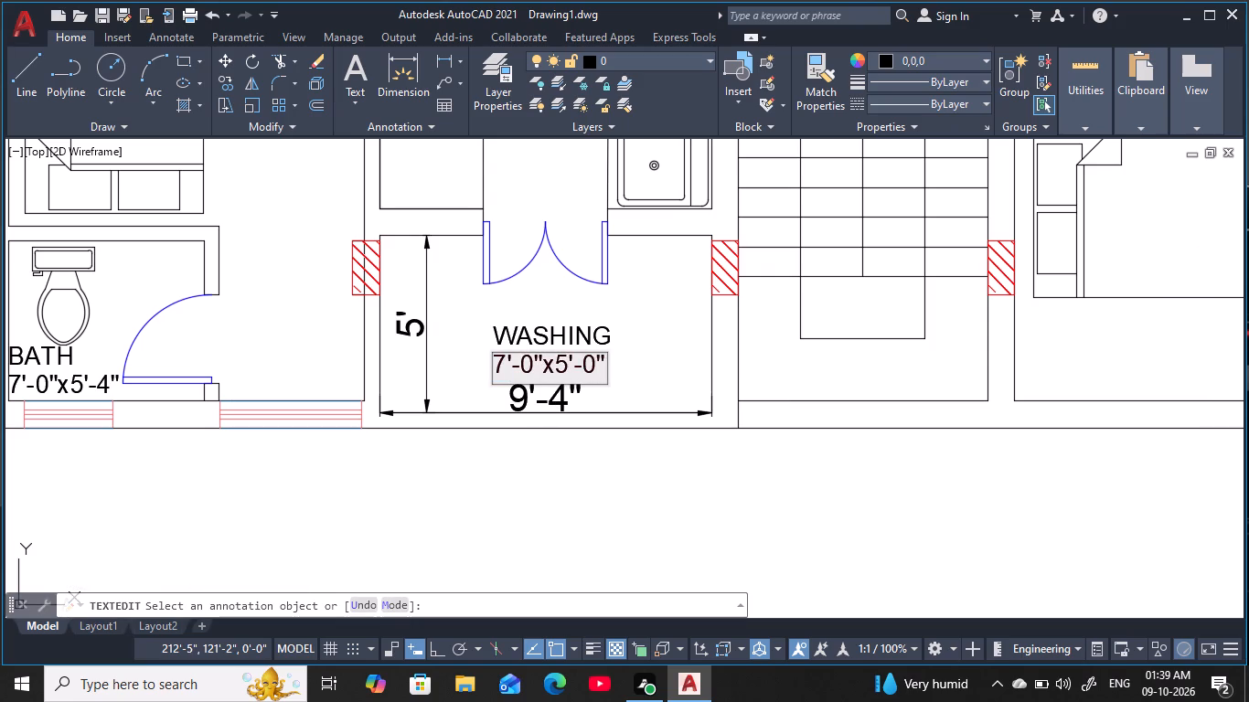
pyautogui.click(535, 363)
pyautogui.press('BackSpace')
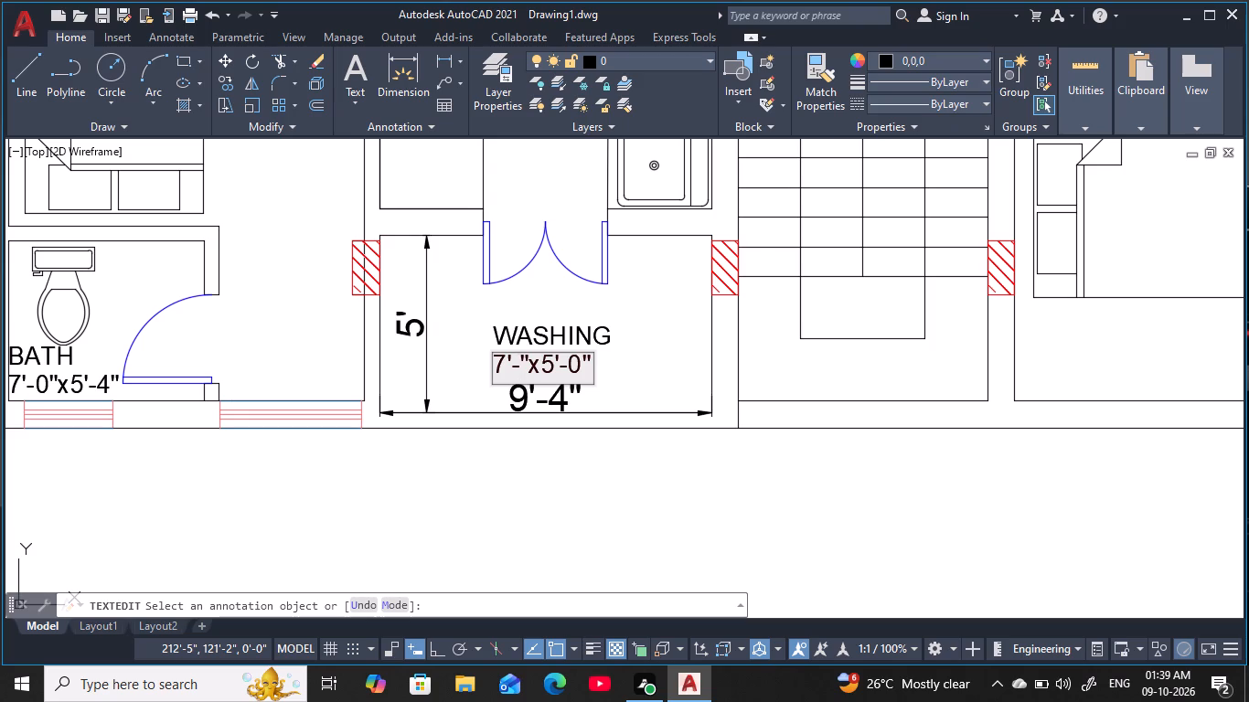
pyautogui.press('4')
pyautogui.click(505, 361)
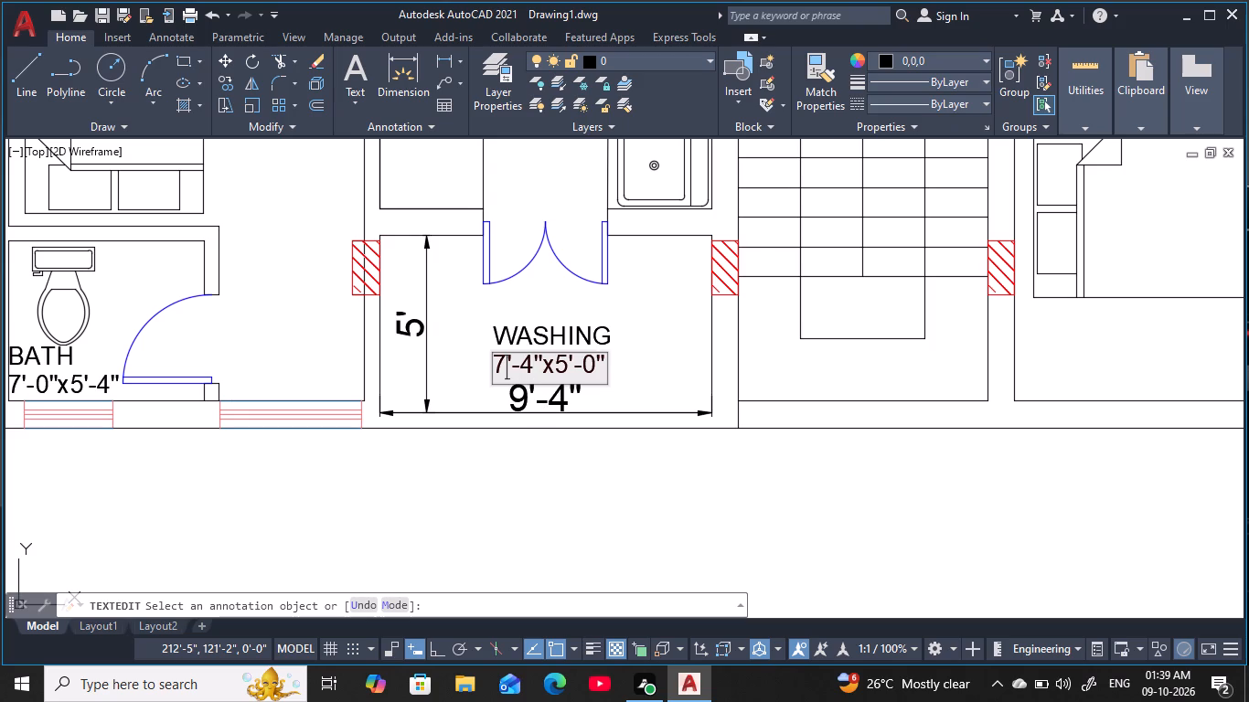
pyautogui.press('BackSpace')
pyautogui.press('9')
pyautogui.press('Return')
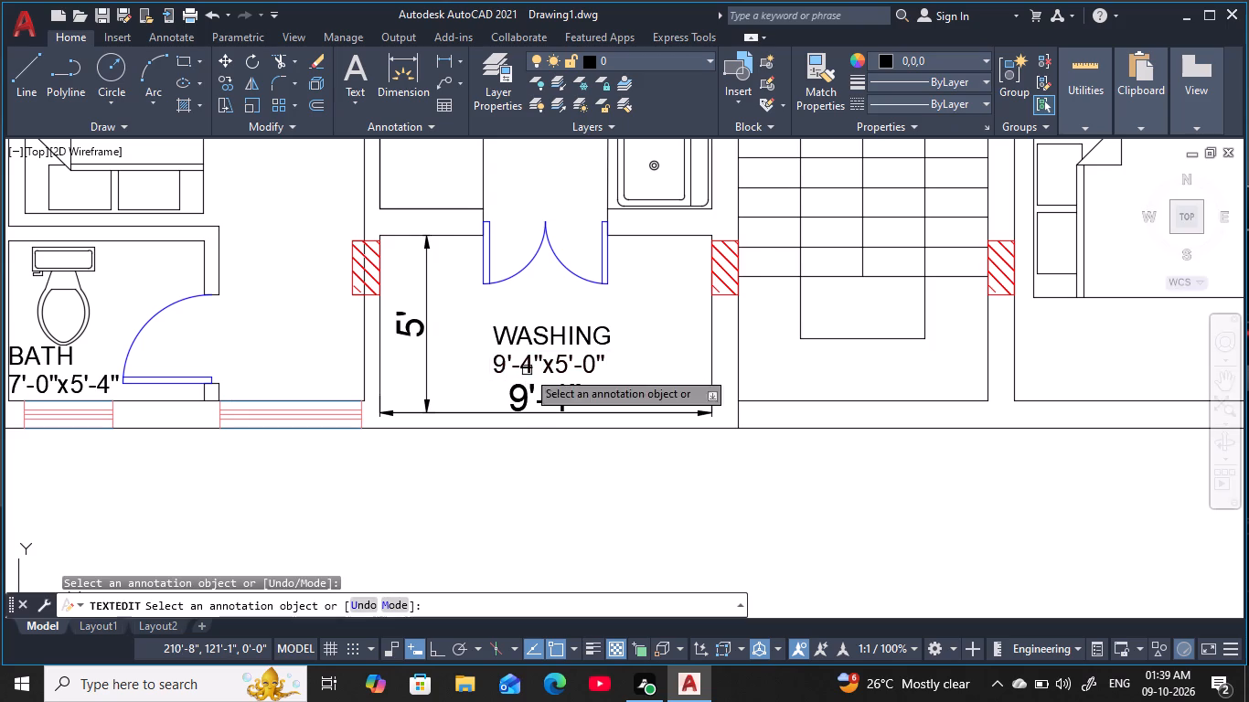
# Erase the horizontal and vertical temporary dimensions in the washing room.
pyautogui.scroll(-1, 548, 371)
pyautogui.click(560, 391)
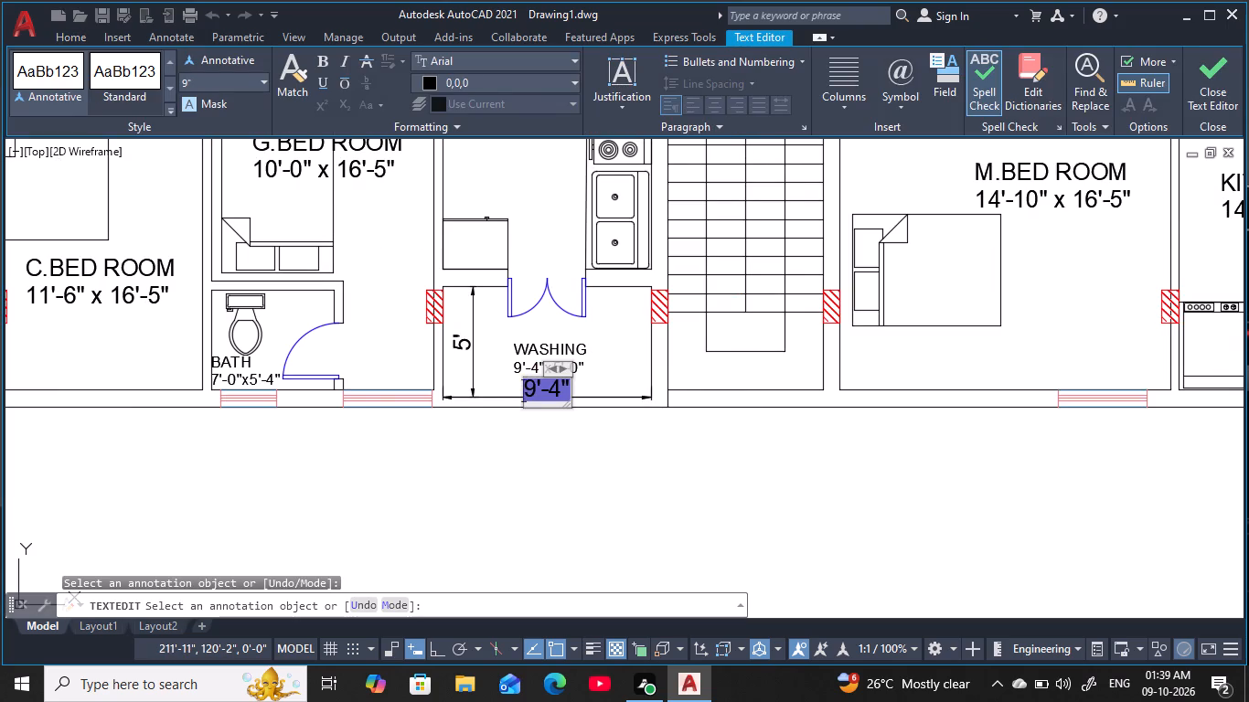
pyautogui.press('Escape')
pyautogui.press('Escape')
pyautogui.press('Escape')
pyautogui.press('Escape')
pyautogui.click(548, 381)
pyautogui.press('Escape')
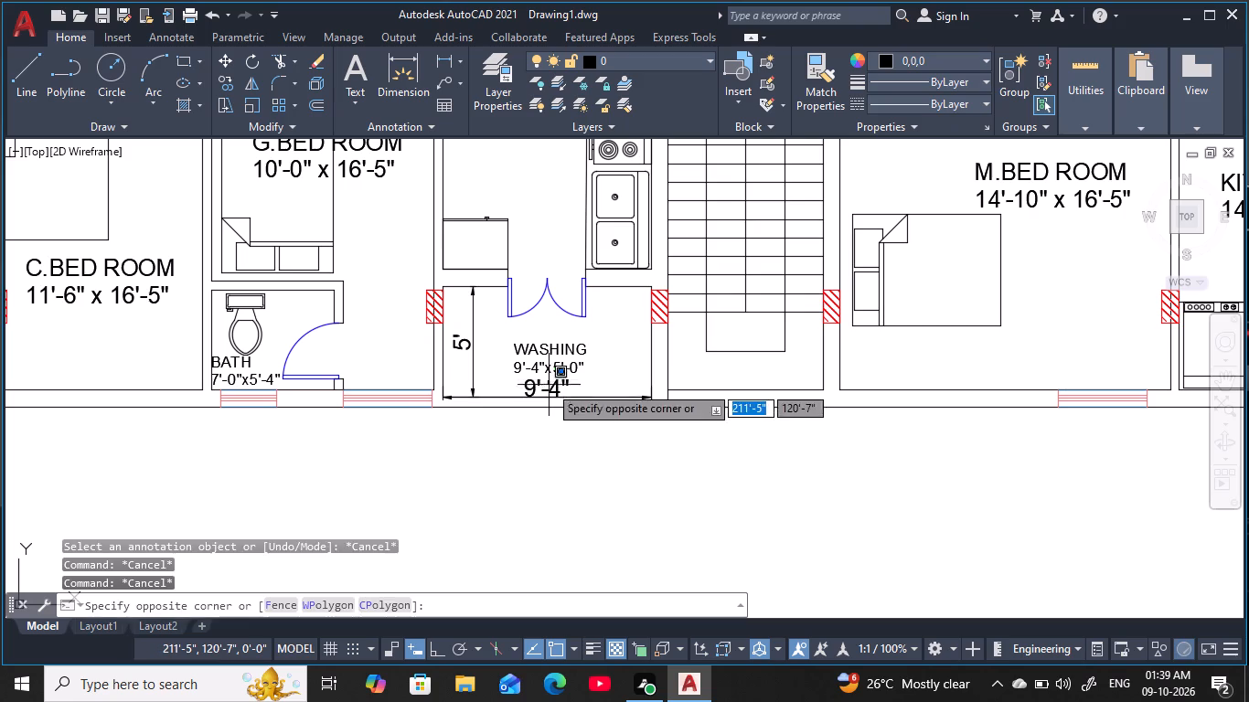
pyautogui.press('Escape')
pyautogui.click(551, 388)
pyautogui.write('E')
pyautogui.press('space')
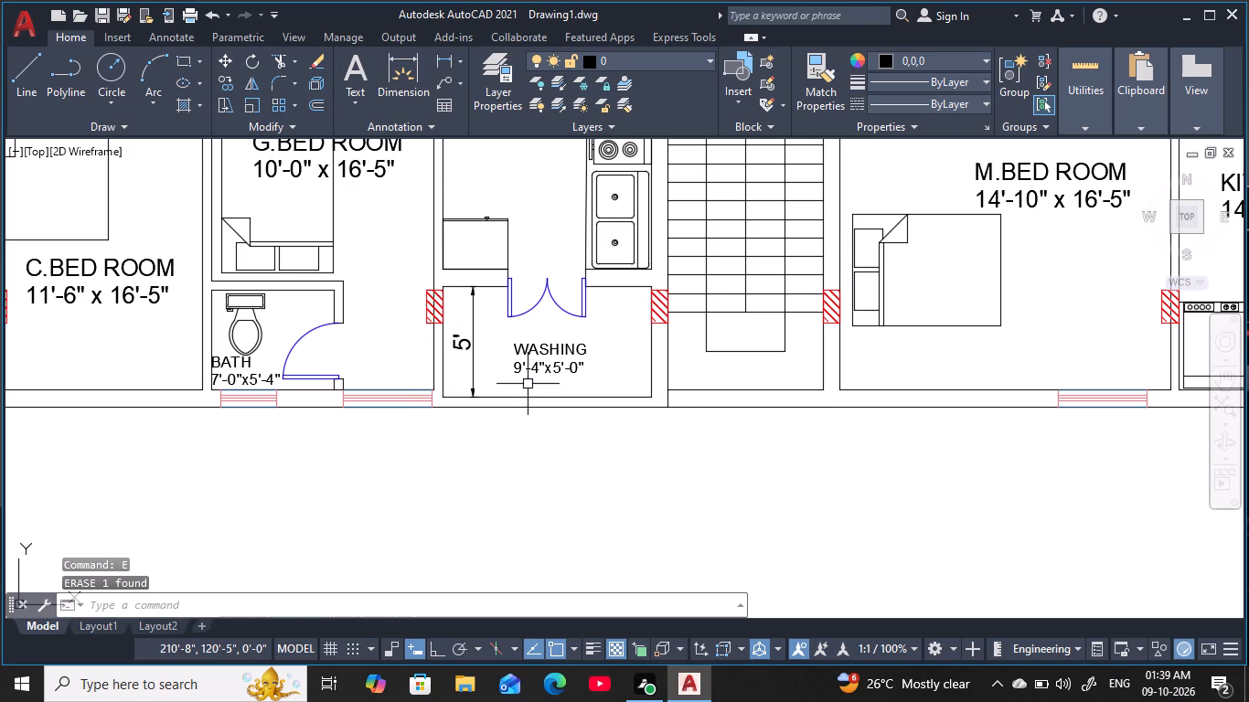
pyautogui.click(466, 339)
pyautogui.press('space')
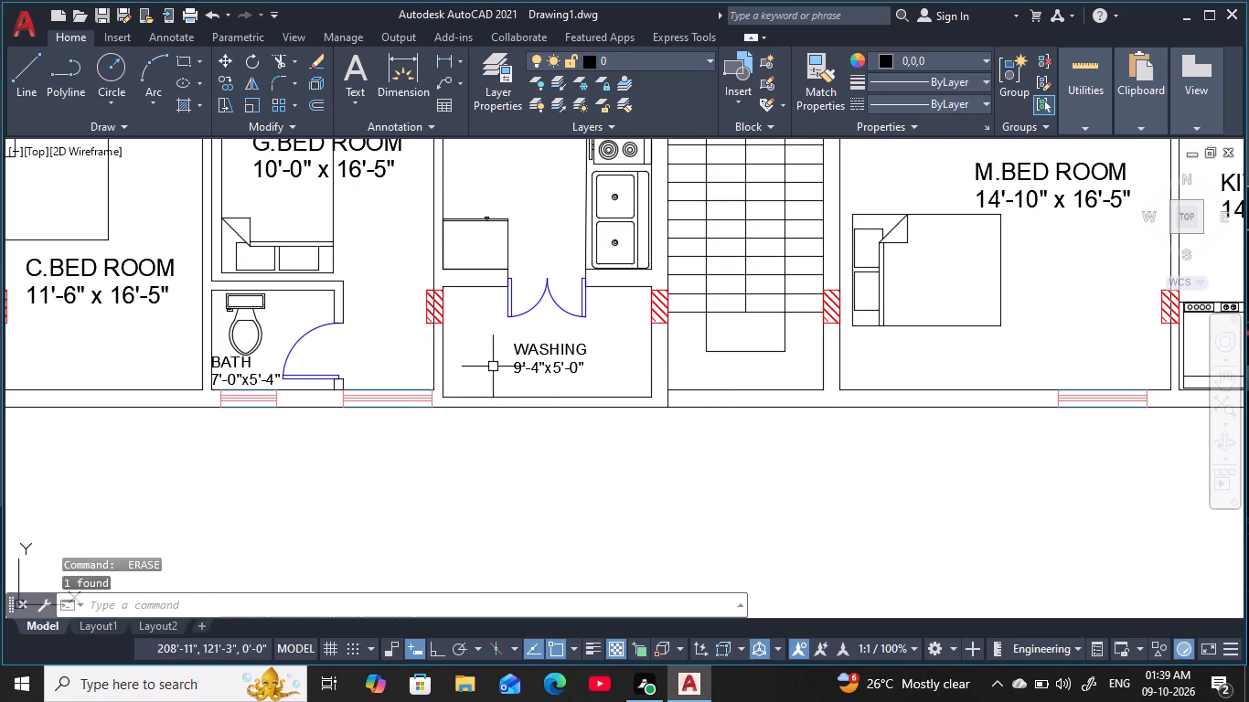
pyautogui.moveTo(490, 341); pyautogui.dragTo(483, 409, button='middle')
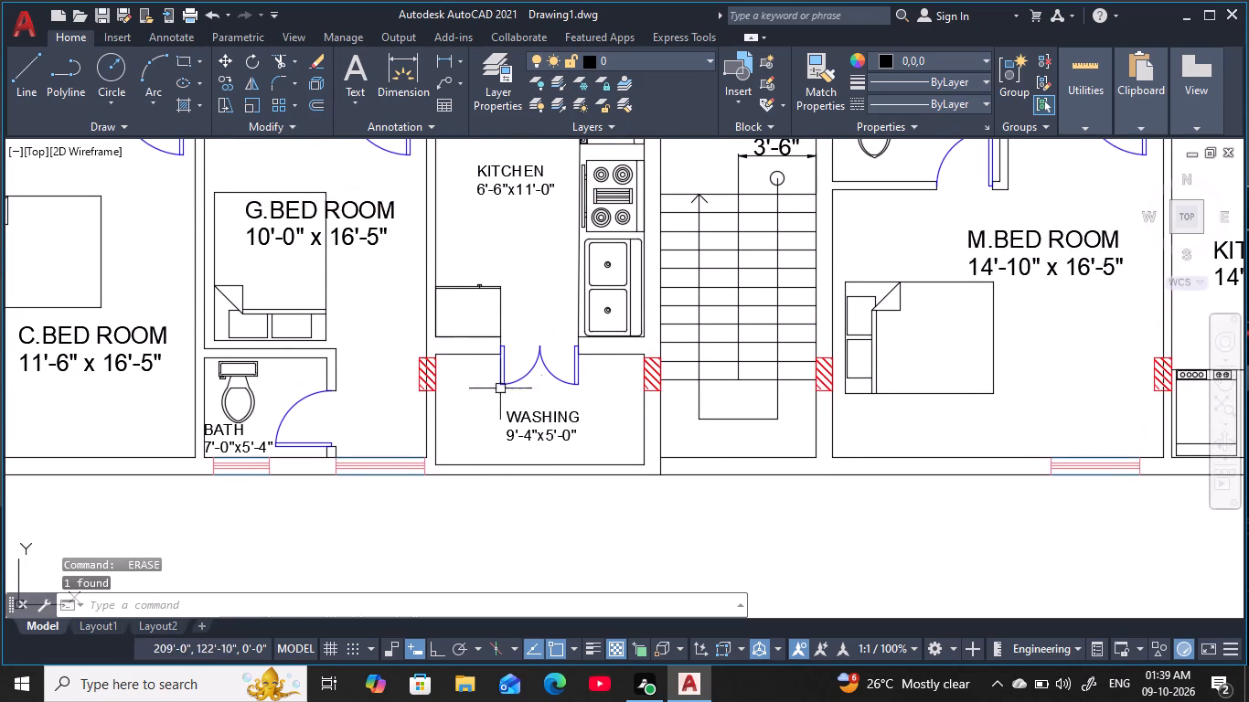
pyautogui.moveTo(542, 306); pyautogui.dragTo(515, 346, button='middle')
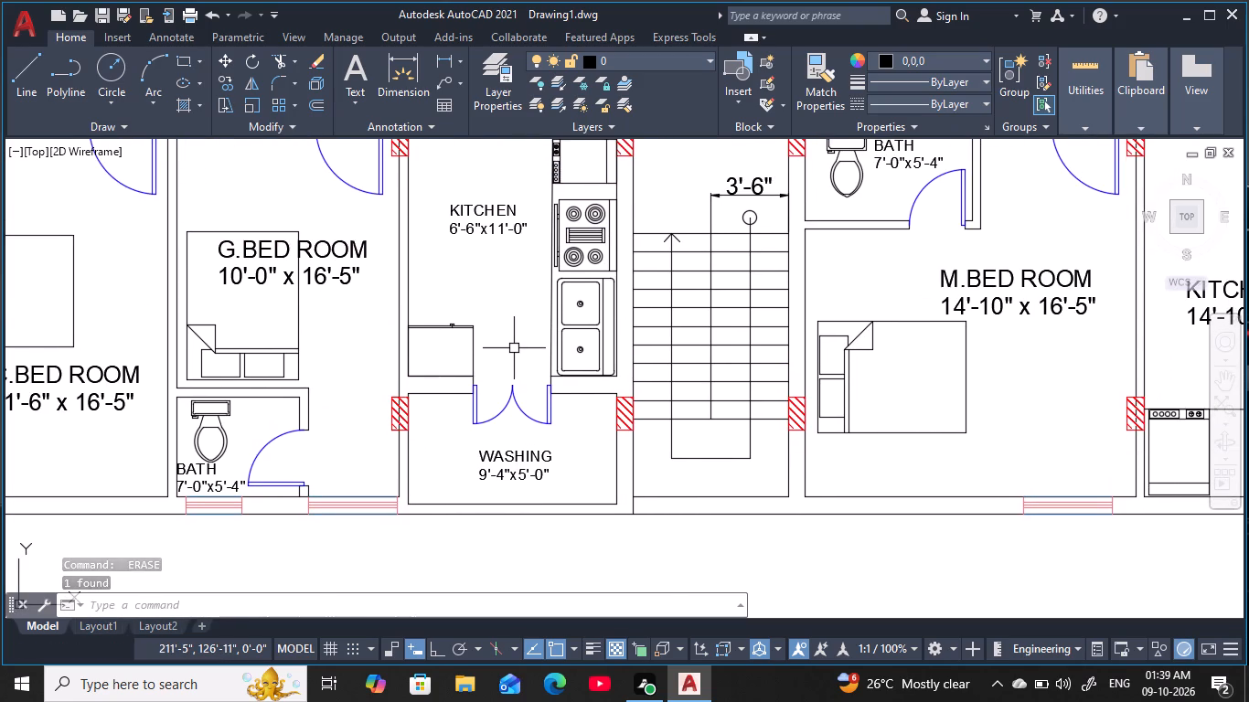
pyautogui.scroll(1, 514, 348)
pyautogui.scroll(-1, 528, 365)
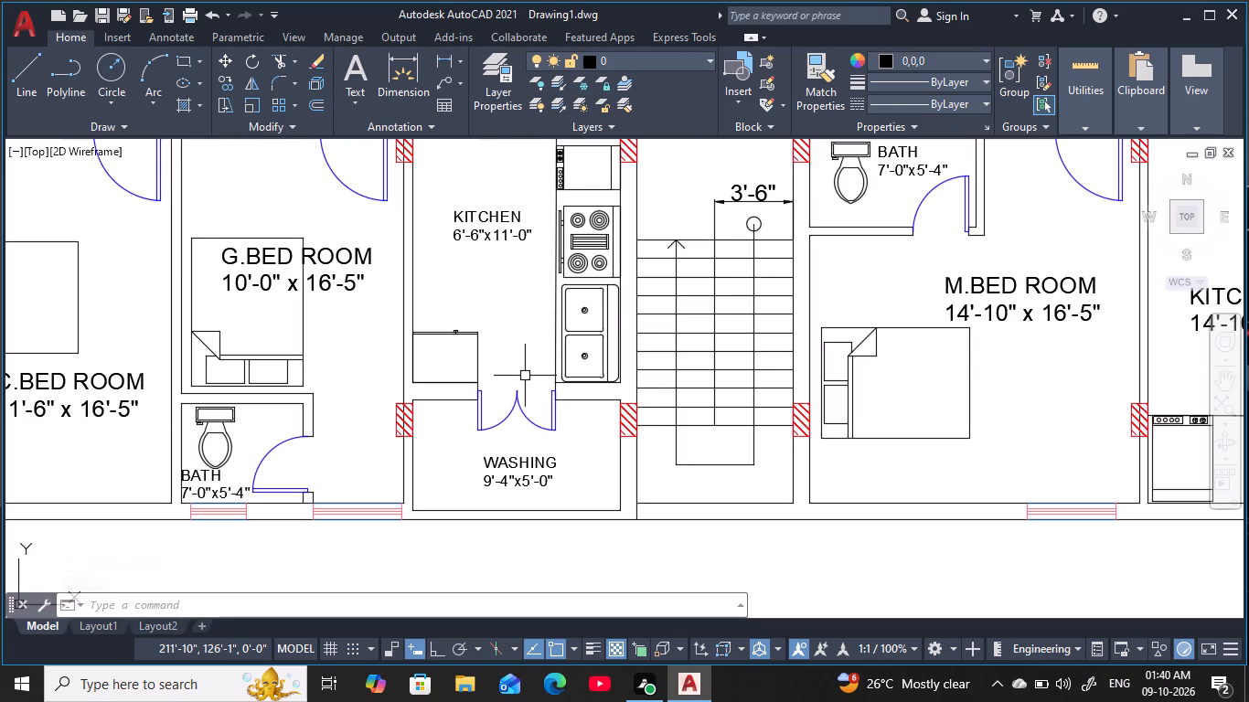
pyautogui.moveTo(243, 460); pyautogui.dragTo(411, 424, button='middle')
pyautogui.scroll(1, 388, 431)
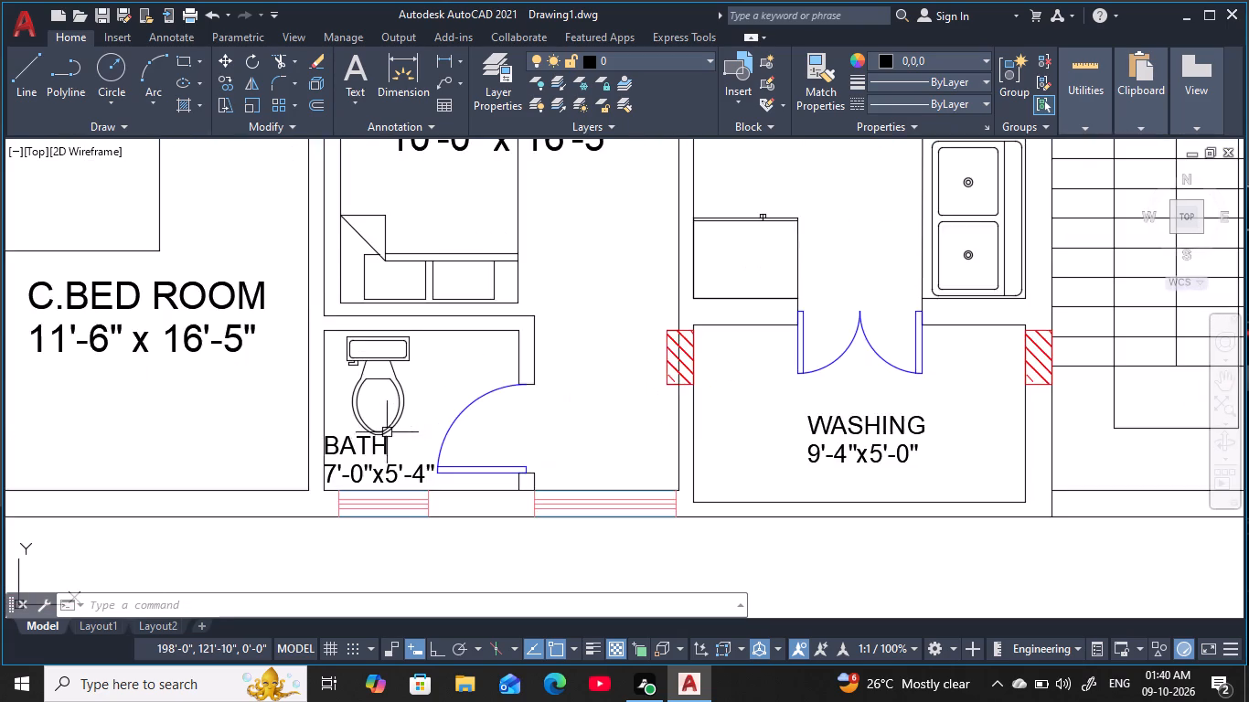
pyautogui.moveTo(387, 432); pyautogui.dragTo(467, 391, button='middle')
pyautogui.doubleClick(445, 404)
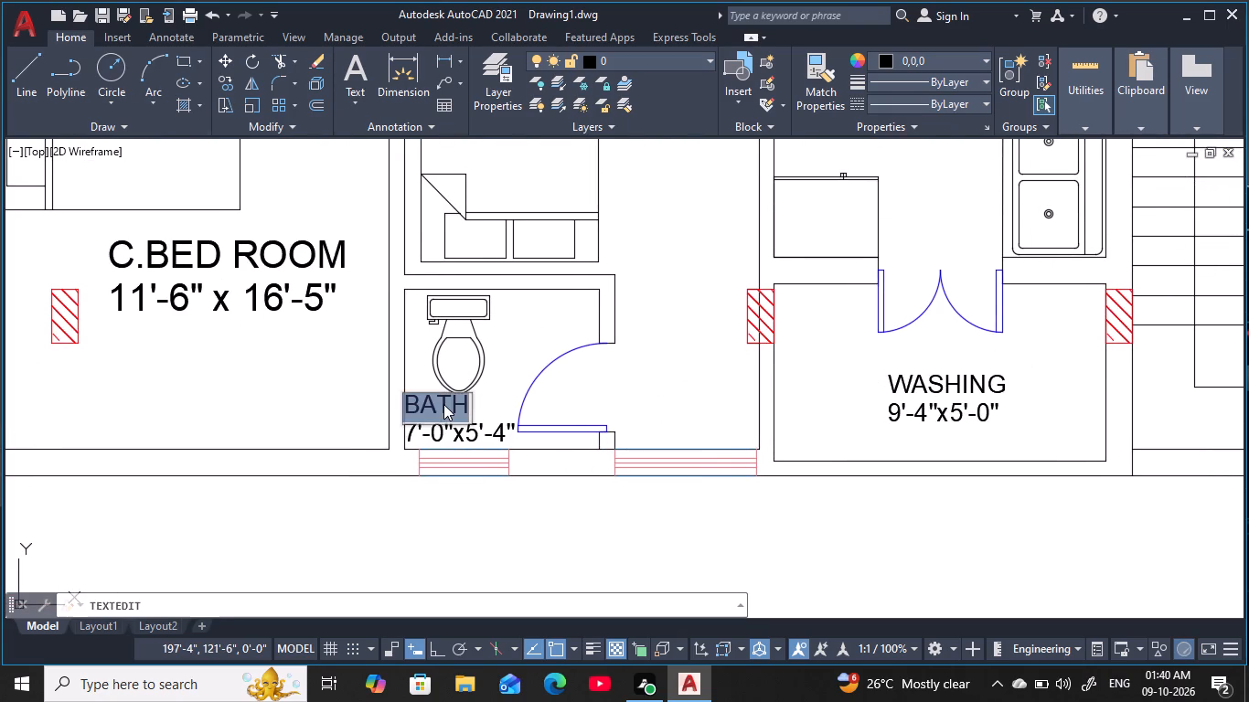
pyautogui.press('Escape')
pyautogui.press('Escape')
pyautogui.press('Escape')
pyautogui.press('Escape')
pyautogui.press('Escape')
# Add a vertical linear dimension between the south and north walls of the bath south of G.BED ROOM, placed east of its door.
pyautogui.write('DL')
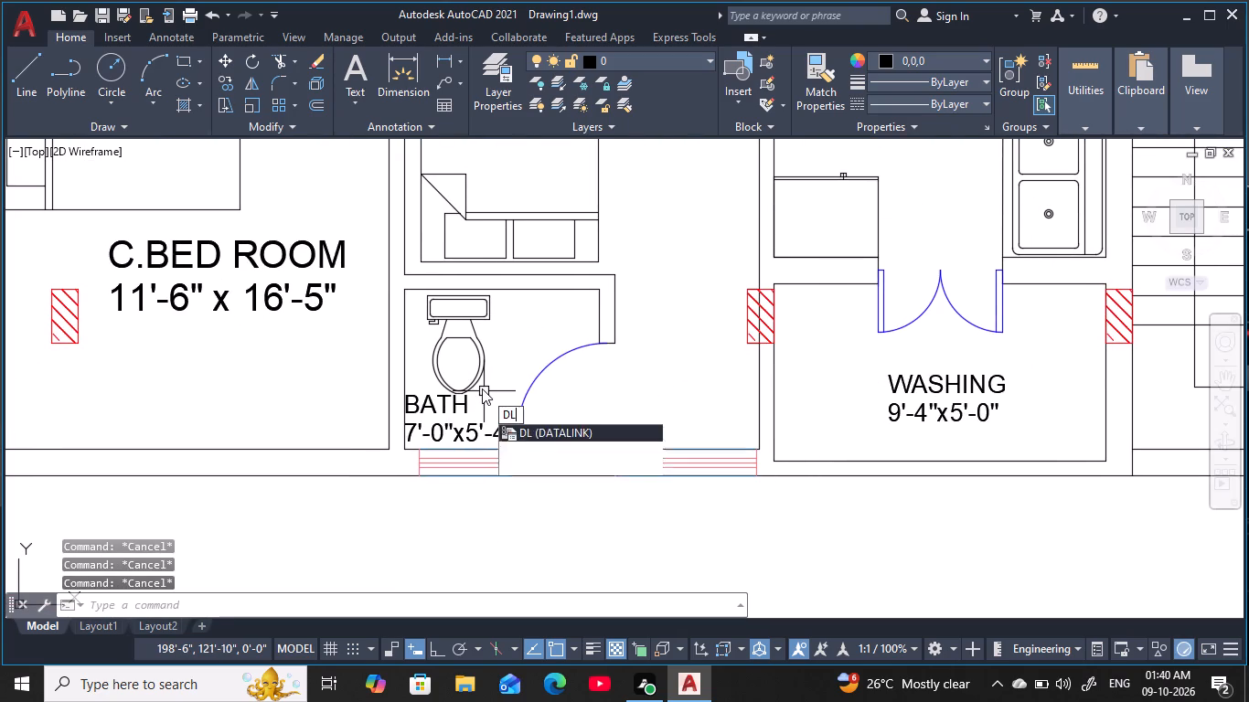
pyautogui.press('i')
pyautogui.press('space')
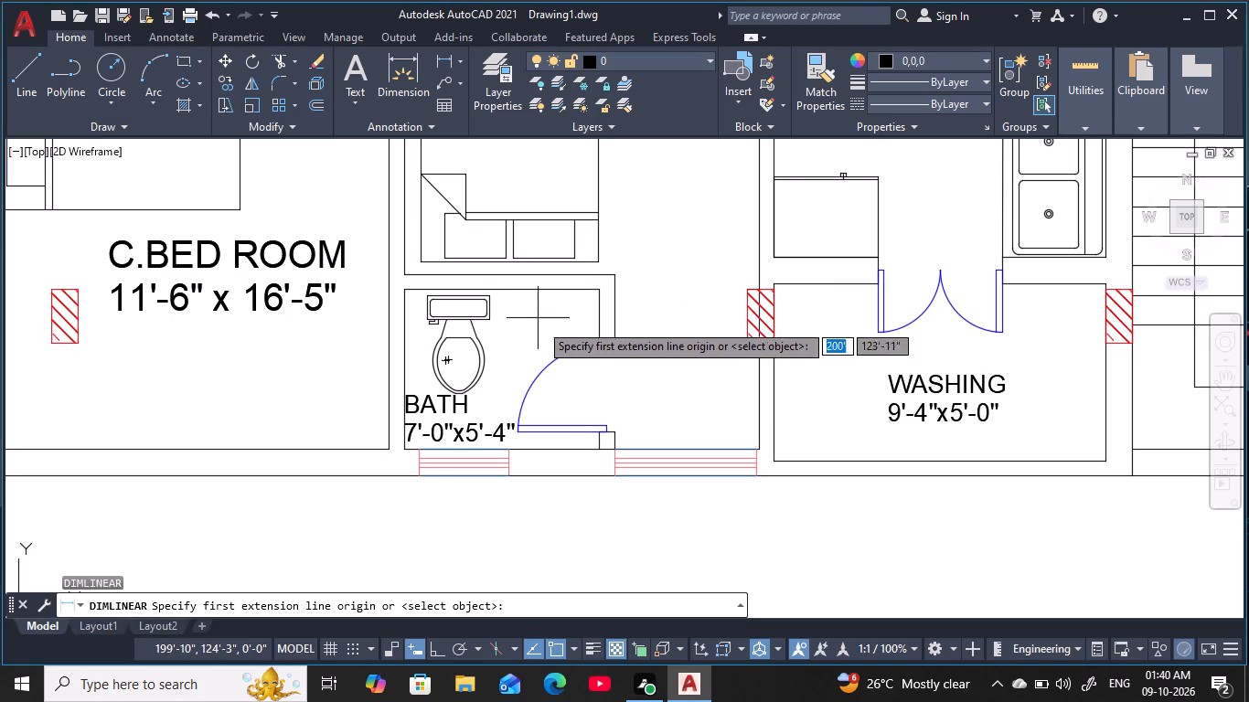
pyautogui.scroll(2, 550, 393)
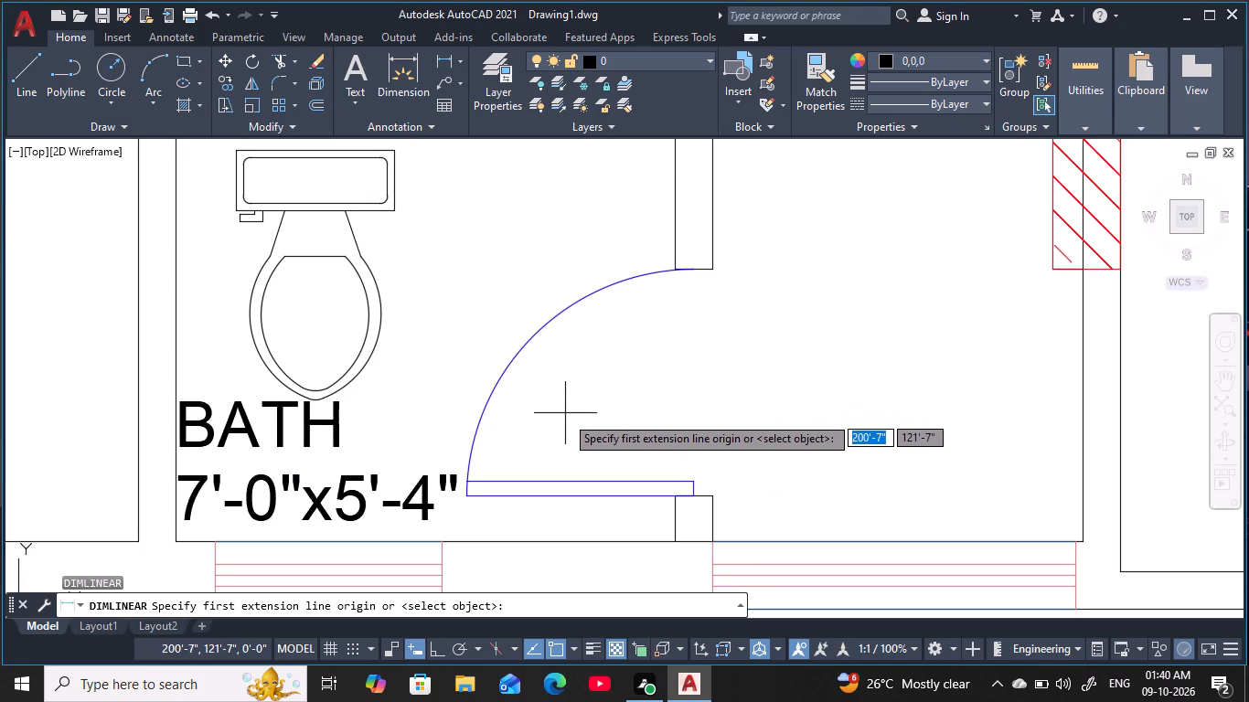
pyautogui.click(506, 540)
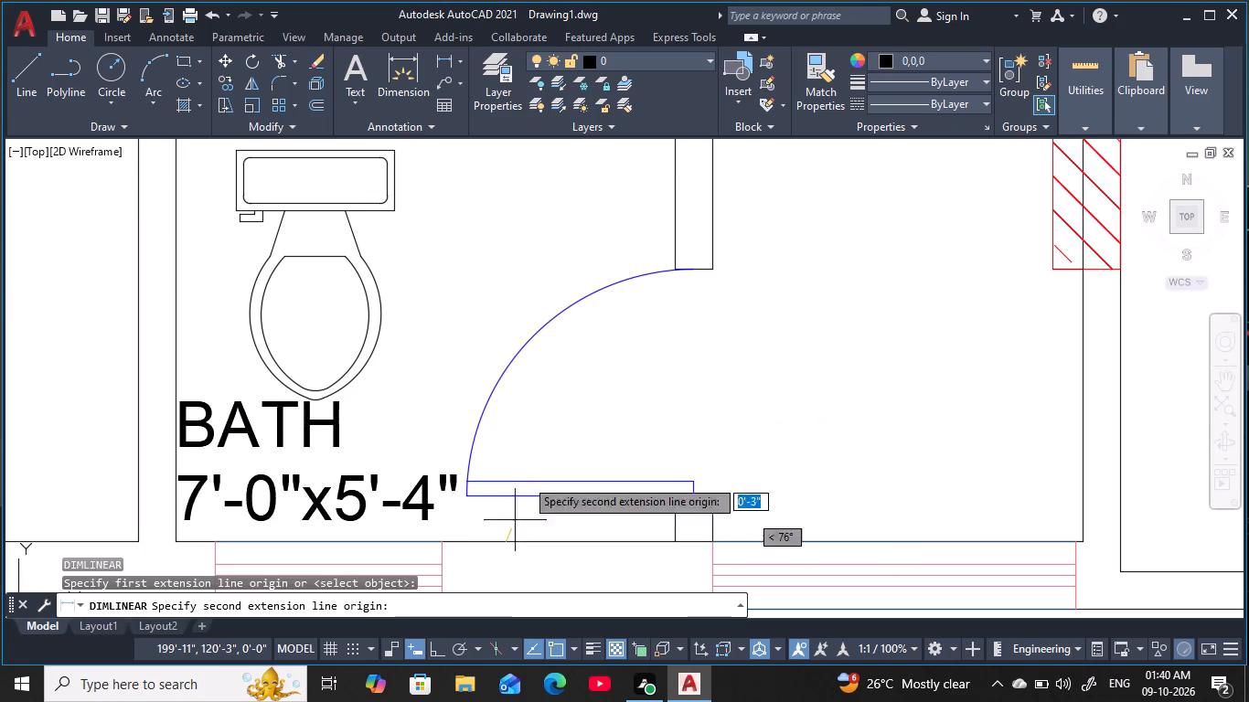
pyautogui.moveTo(538, 228); pyautogui.dragTo(546, 354, button='middle')
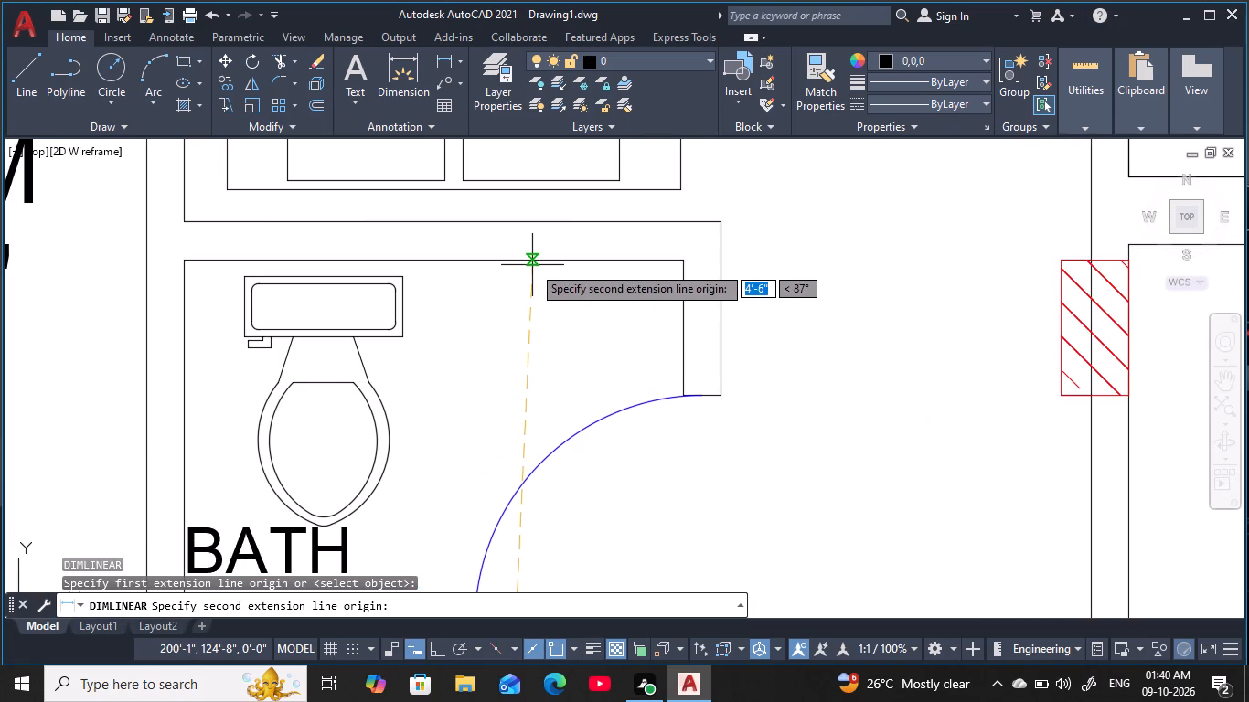
pyautogui.click(532, 265)
pyautogui.click(834, 362)
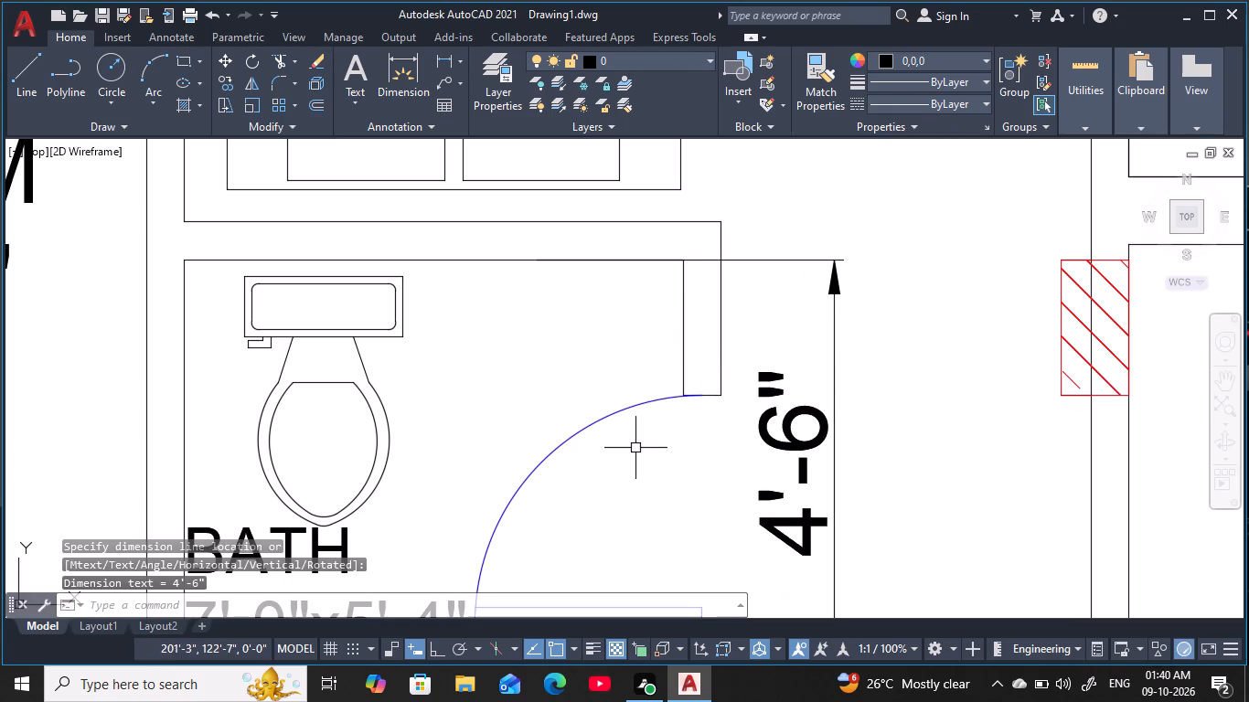
# Add a horizontal linear dimension between the west and east walls of the bath south of G.BED ROOM, across the toilet.
pyautogui.press('space')
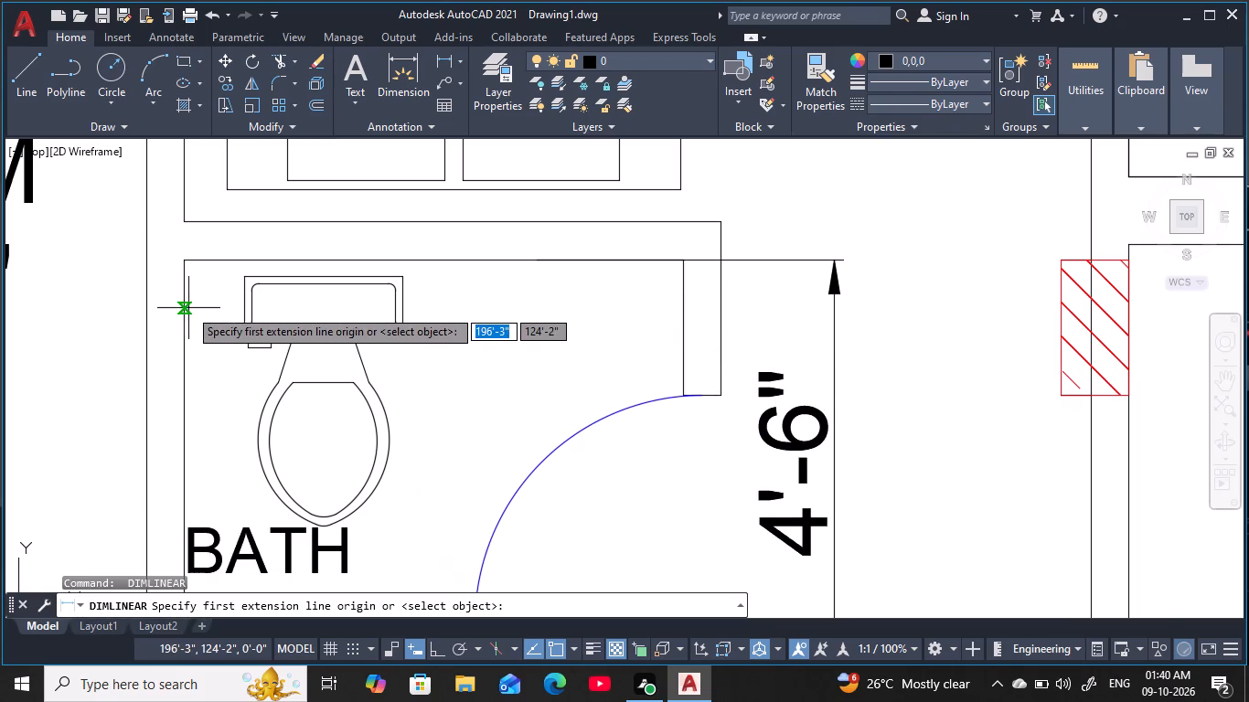
pyautogui.click(183, 308)
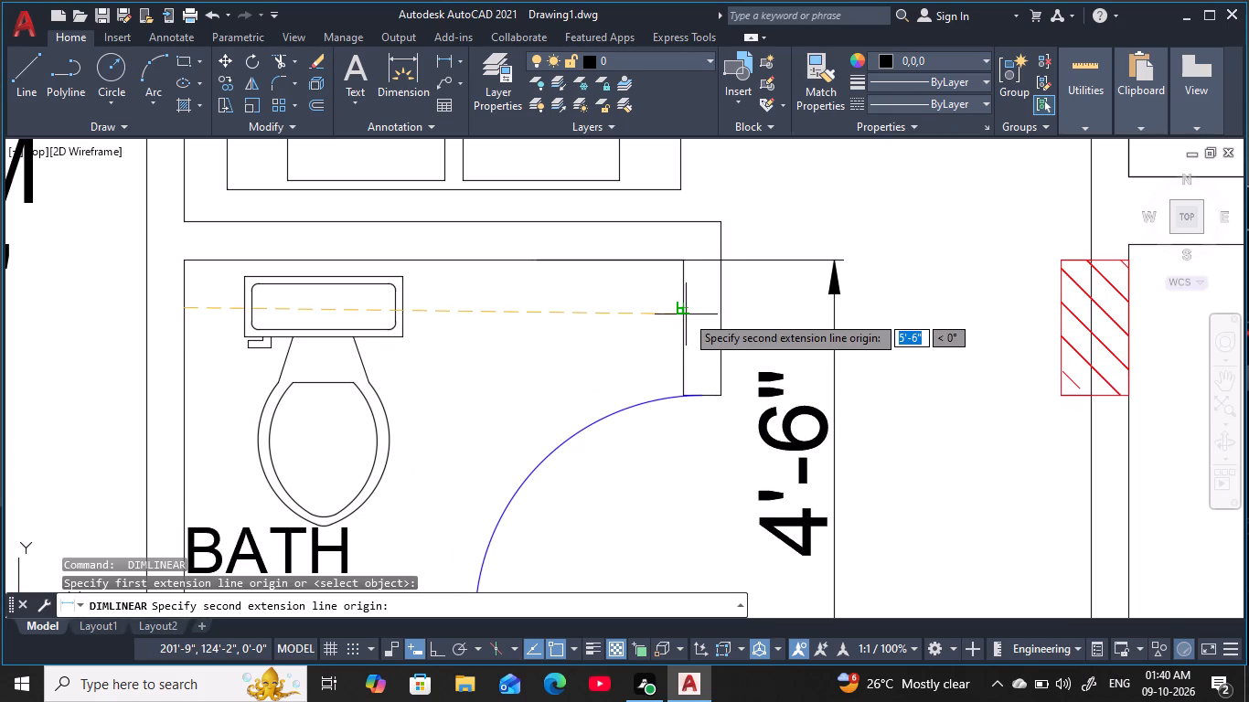
pyautogui.click(687, 314)
pyautogui.click(661, 361)
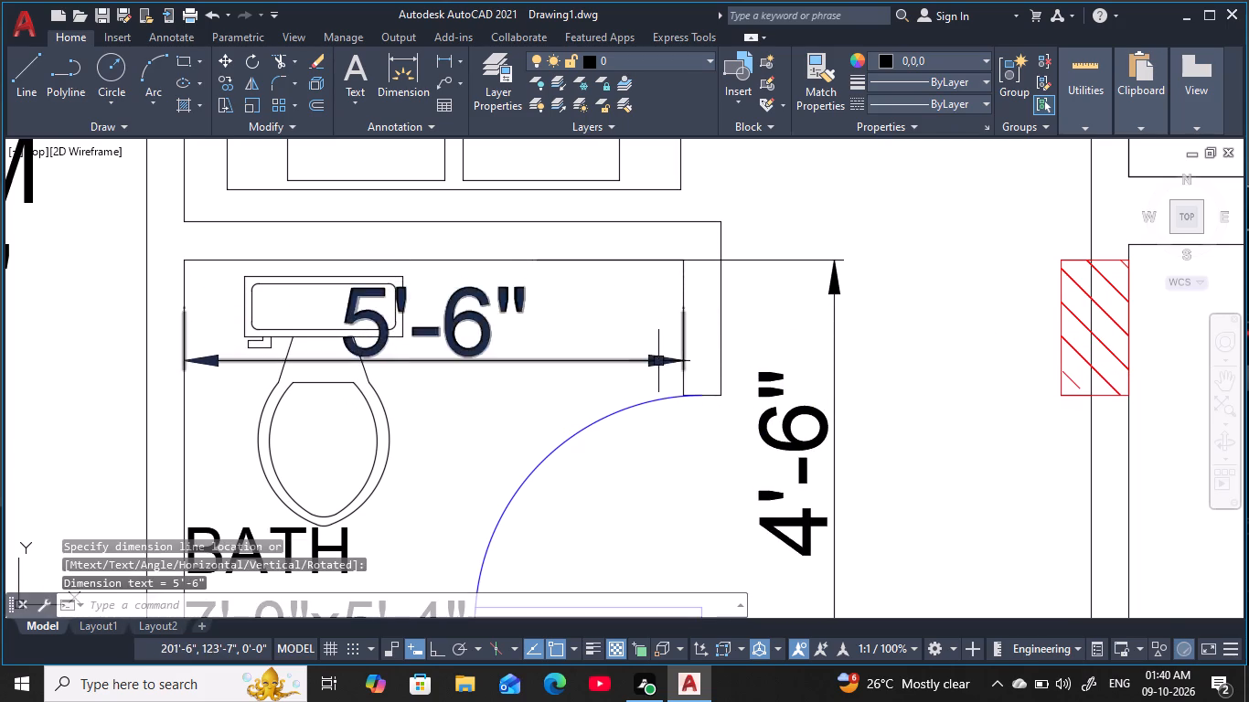
pyautogui.moveTo(657, 361); pyautogui.dragTo(786, 310, button='middle')
pyautogui.scroll(-2, 788, 310)
pyautogui.press('Escape')
pyautogui.press('Escape')
pyautogui.press('Escape')
pyautogui.moveTo(701, 365); pyautogui.dragTo(718, 336, button='middle')
pyautogui.press('Escape')
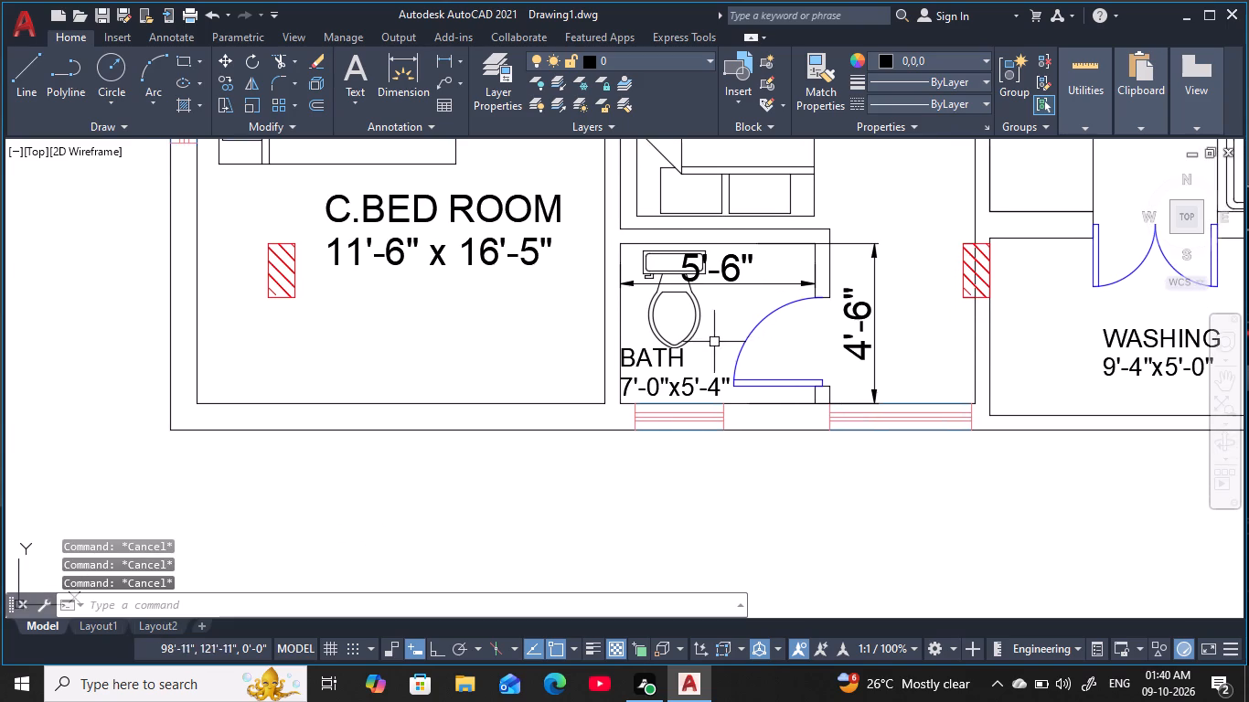
pyautogui.press('Escape')
# Change the size line under the BATH label south of G.BED ROOM to 5'-6"x4'-6".
pyautogui.scroll(2, 668, 371)
pyautogui.middleClick(667, 372)
pyautogui.press('Escape')
pyautogui.press('Escape')
pyautogui.press('Escape')
pyautogui.press('Escape')
pyautogui.doubleClick(639, 408)
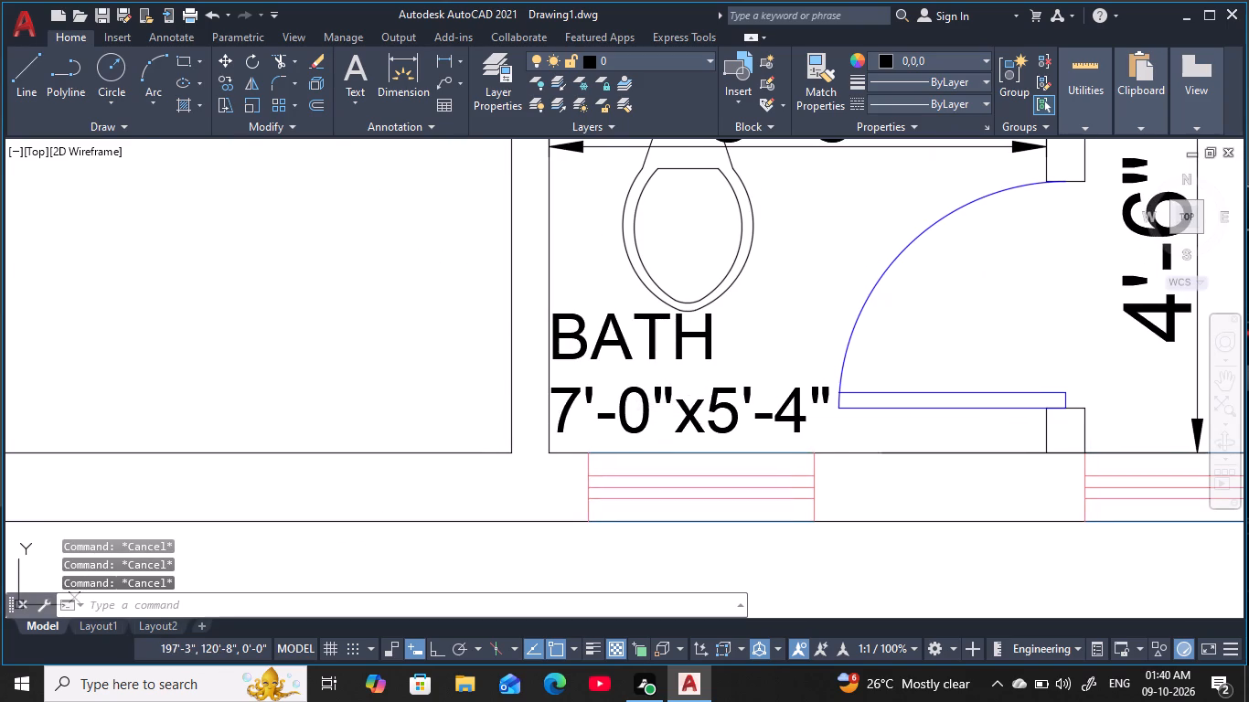
pyautogui.click(804, 409)
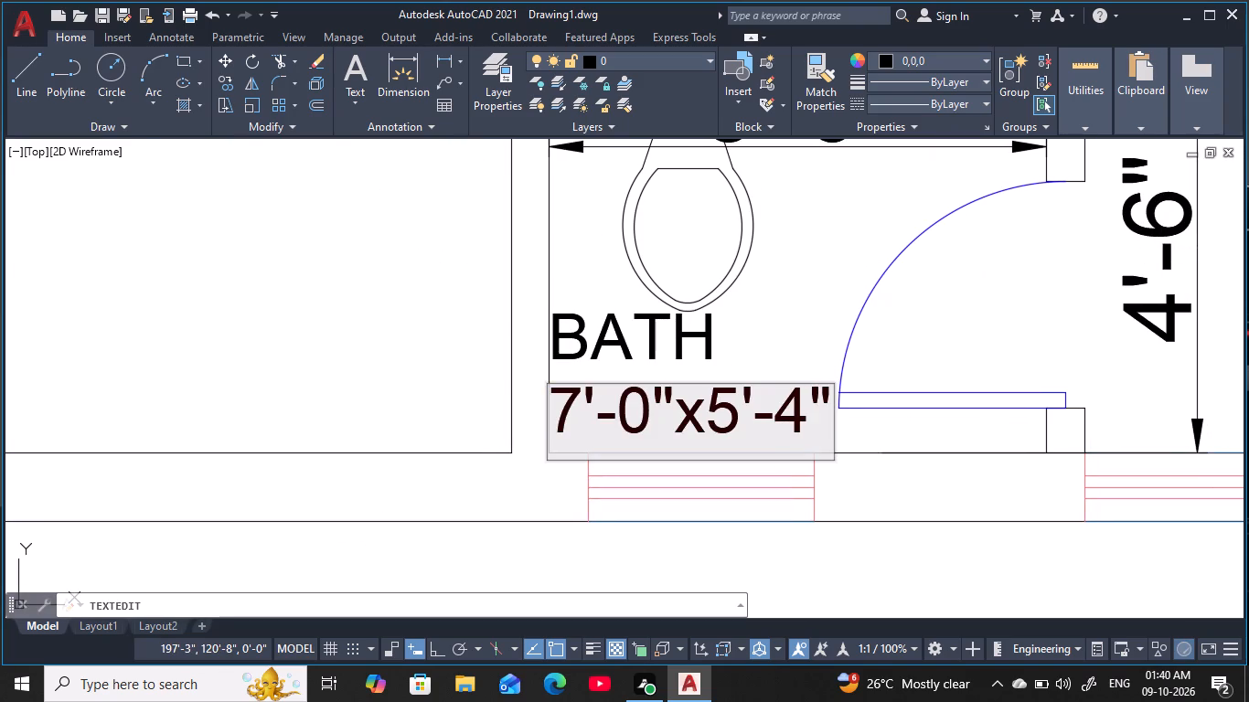
pyautogui.press('BackSpace')
pyautogui.press('6')
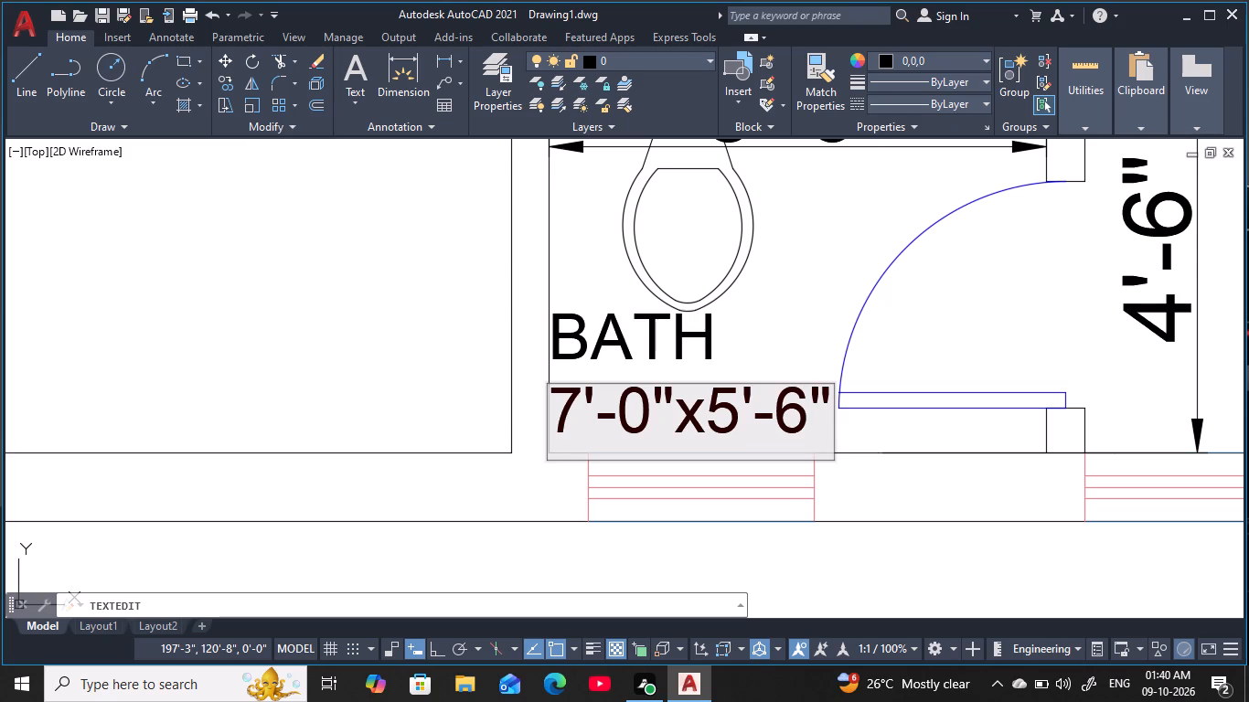
pyautogui.click(739, 406)
pyautogui.press('BackSpace')
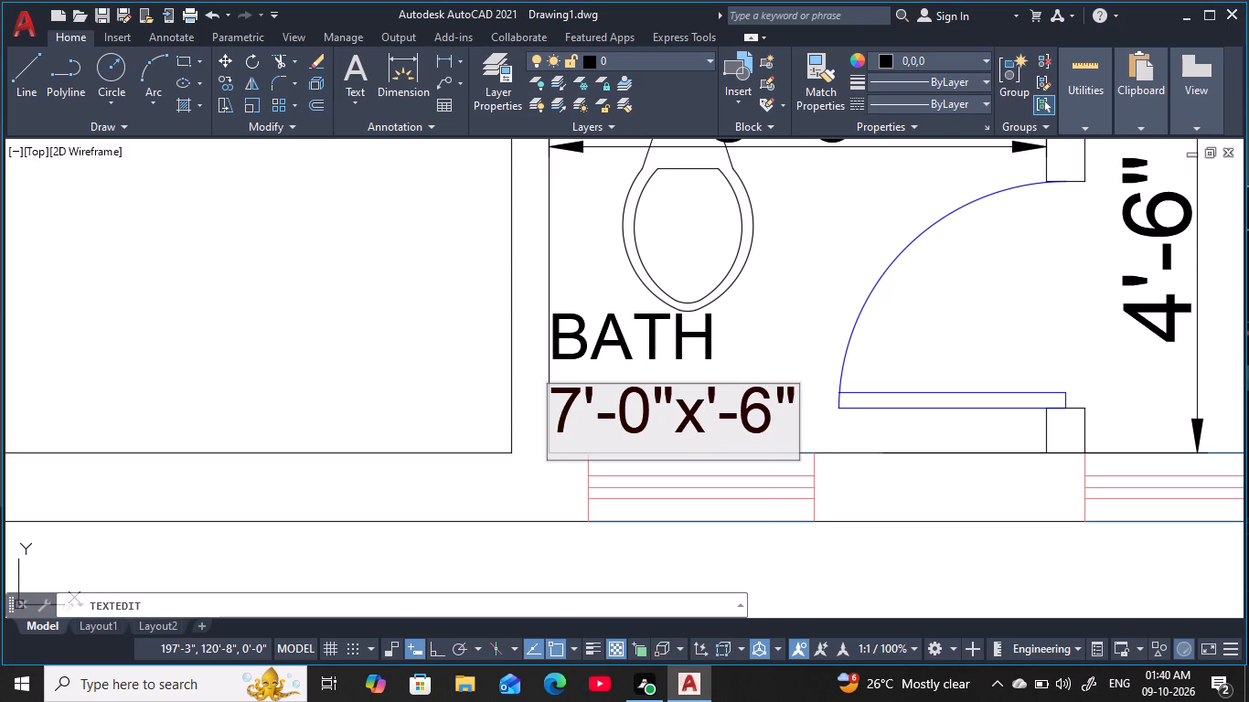
pyautogui.press('4')
pyautogui.click(653, 410)
pyautogui.scroll(-3, 674, 392)
pyautogui.moveTo(688, 371); pyautogui.dragTo(685, 389, button='middle')
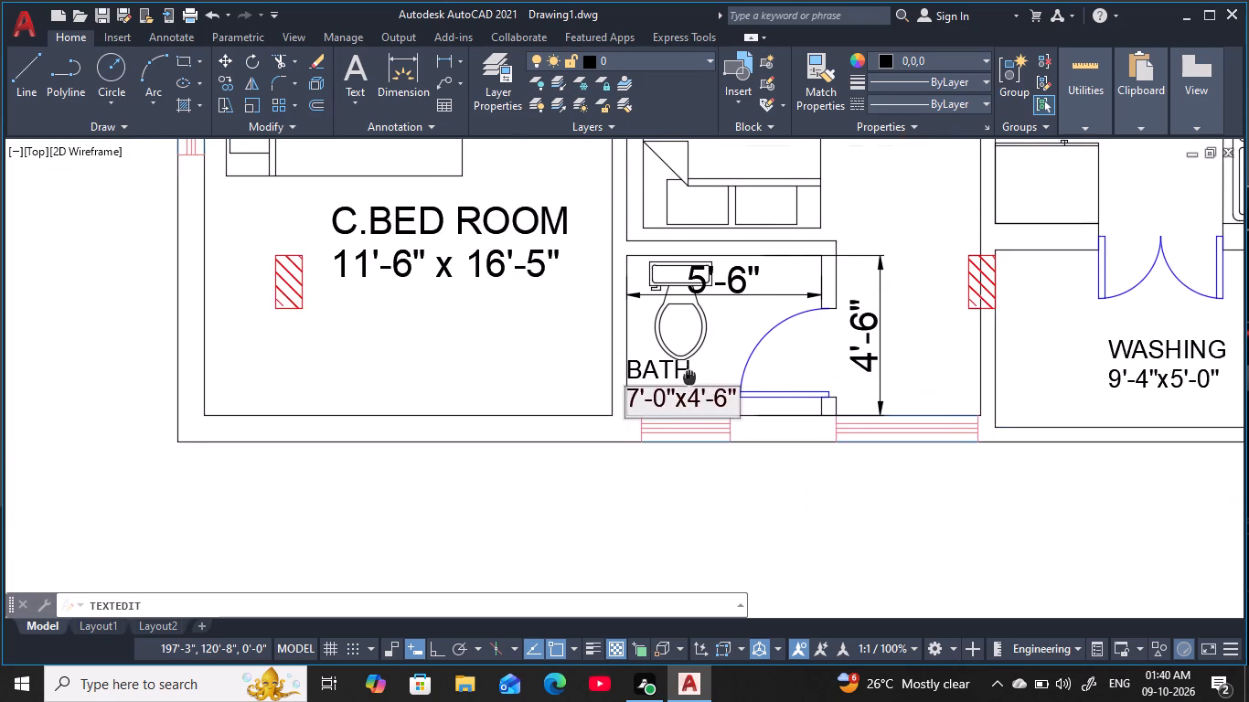
pyautogui.moveTo(685, 389); pyautogui.dragTo(682, 399, button='middle')
pyautogui.press('BackSpace')
pyautogui.press('6')
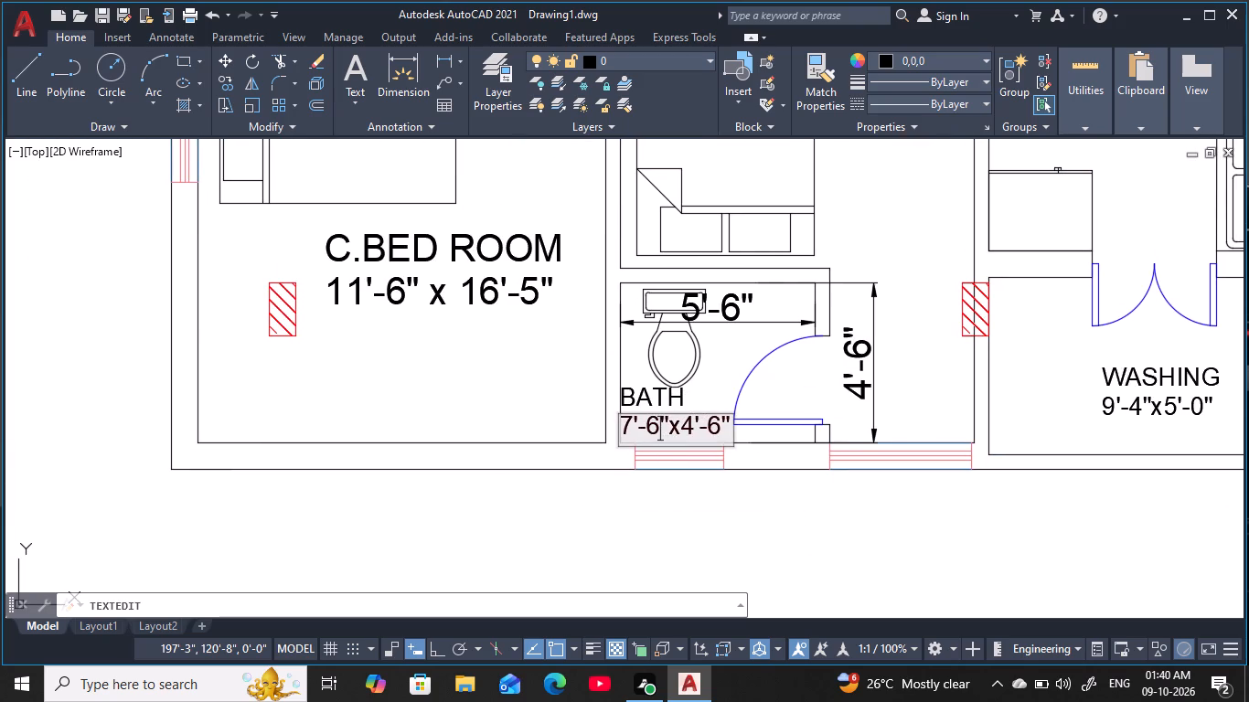
pyautogui.scroll(1, 623, 437)
pyautogui.click(639, 422)
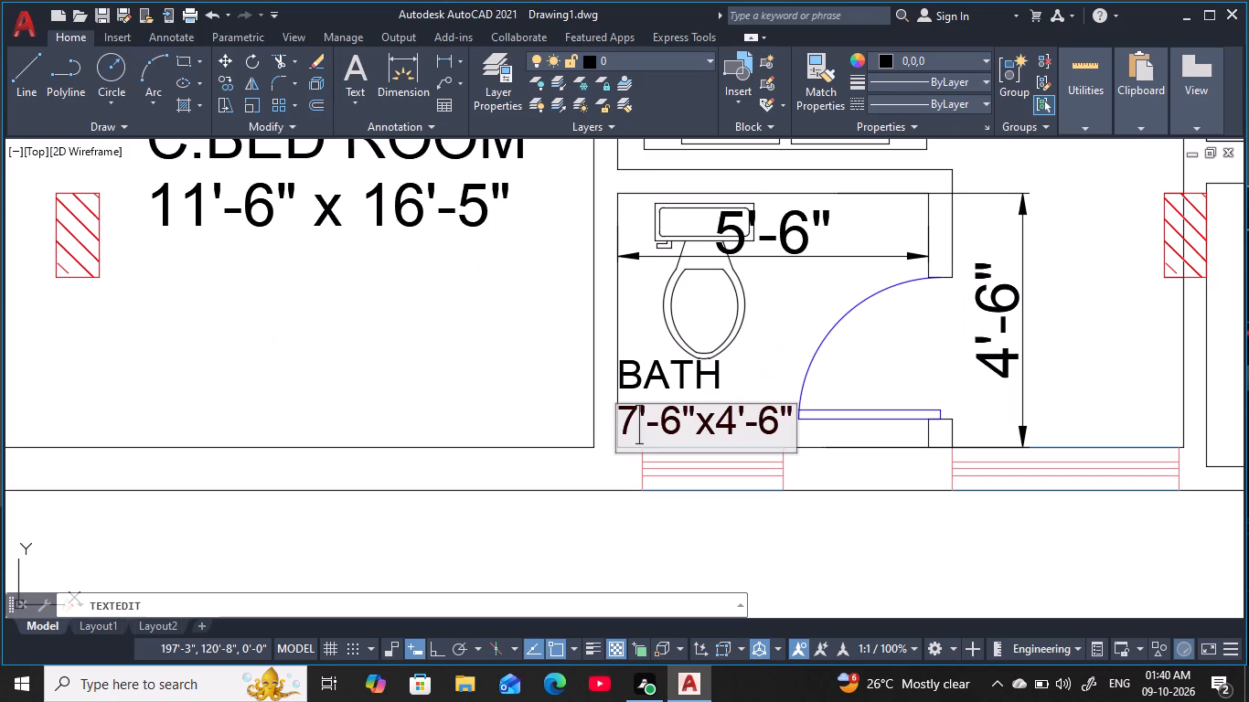
pyautogui.press('BackSpace')
pyautogui.press('5')
pyautogui.press('Delete')
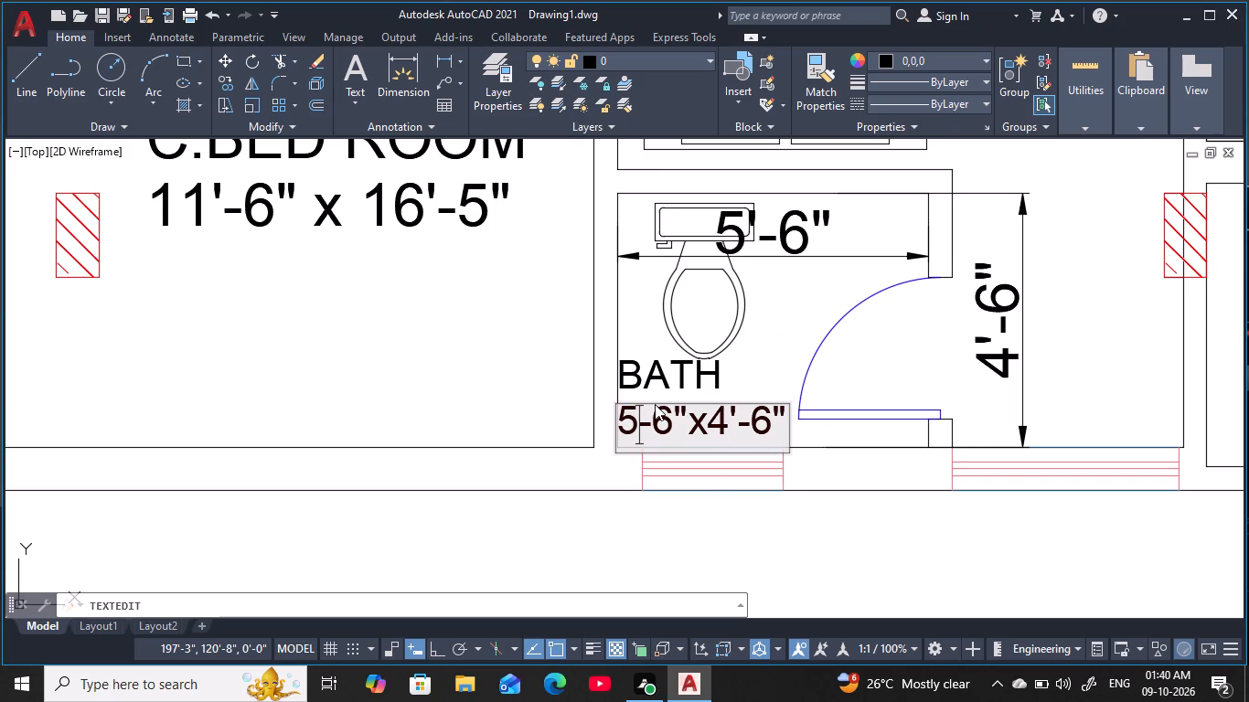
pyautogui.press("'")
pyautogui.press('Return')
pyautogui.scroll(-2, 650, 409)
pyautogui.moveTo(694, 398); pyautogui.dragTo(648, 380, button='middle')
pyautogui.scroll(1, 710, 373)
pyautogui.click(761, 367)
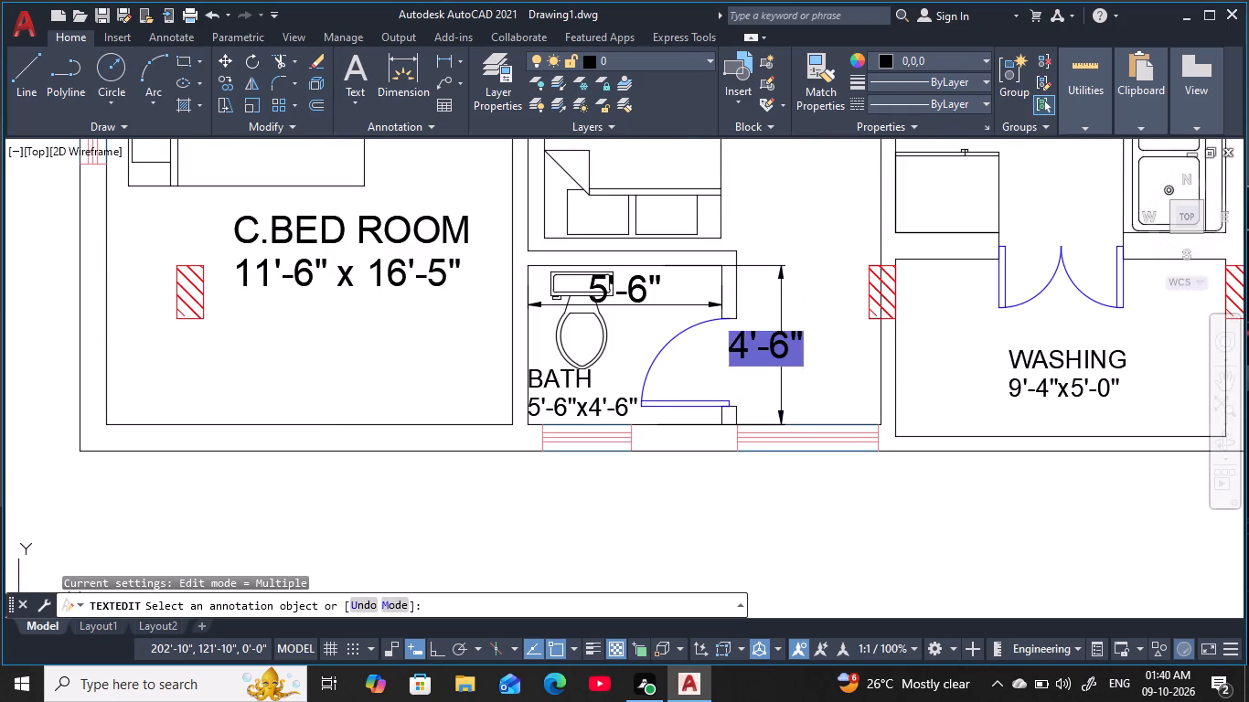
pyautogui.press('Escape')
pyautogui.press('Escape')
pyautogui.press('Escape')
pyautogui.press('Escape')
pyautogui.press('Escape')
pyautogui.press('Escape')
pyautogui.press('Escape')
pyautogui.press('Escape')
pyautogui.press('Escape')
pyautogui.press('Escape')
pyautogui.press('Escape')
pyautogui.press('Escape')
pyautogui.press('Escape')
pyautogui.press('Escape')
pyautogui.press('Escape')
pyautogui.press('Escape')
pyautogui.press('Escape')
pyautogui.press('Escape')
pyautogui.press('Escape')
pyautogui.press('Escape')
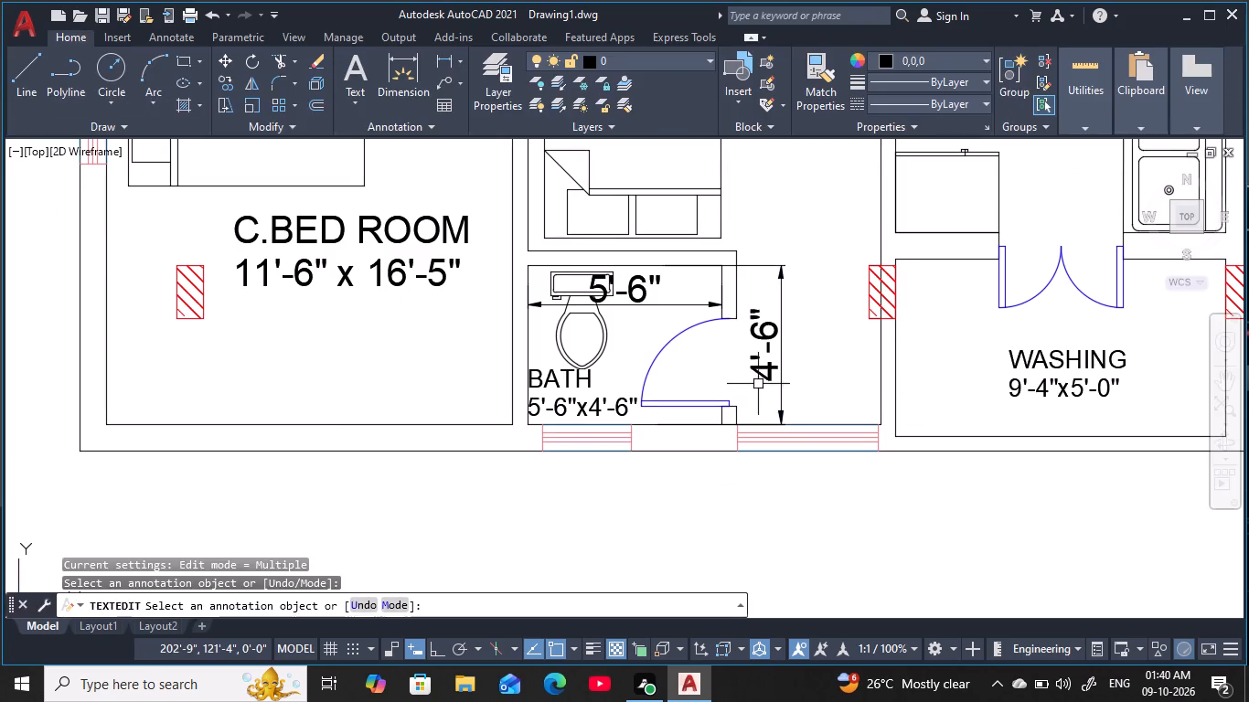
# Erase the vertical and horizontal temporary dimensions at the bath south of G.BED ROOM.
pyautogui.write('E')
pyautogui.press('space')
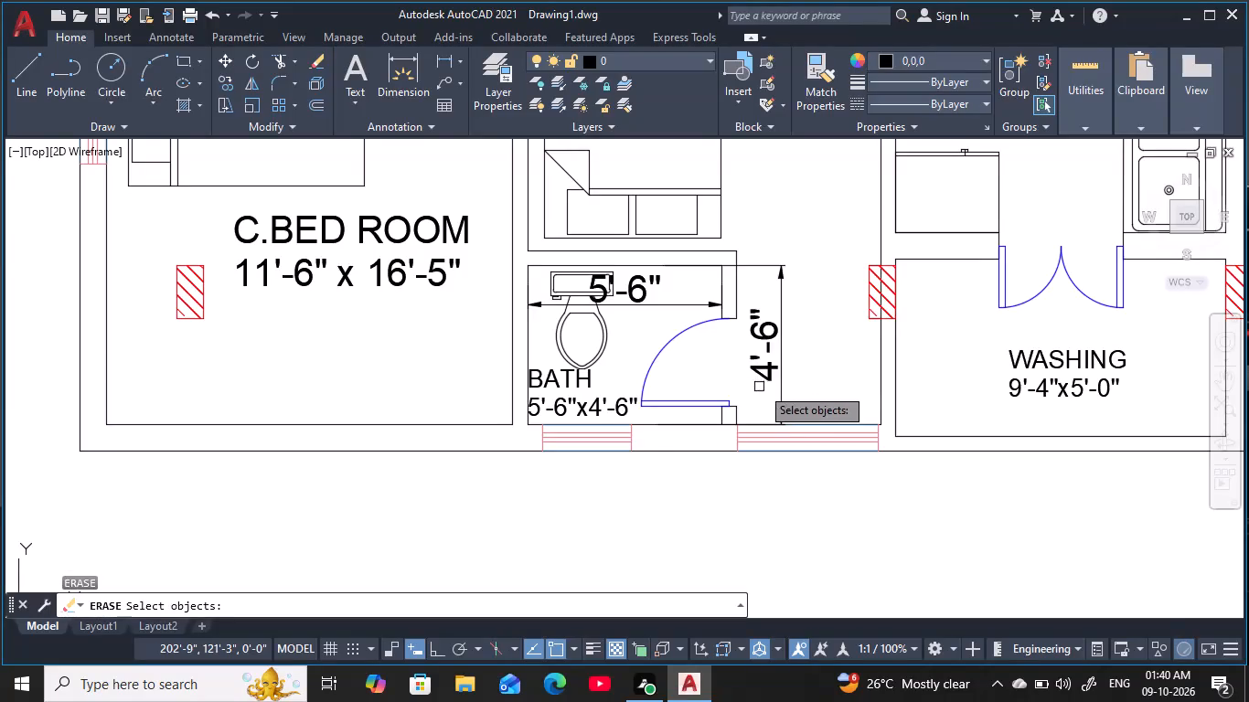
pyautogui.click(769, 379)
pyautogui.press('space')
pyautogui.click(674, 303)
pyautogui.press('space')
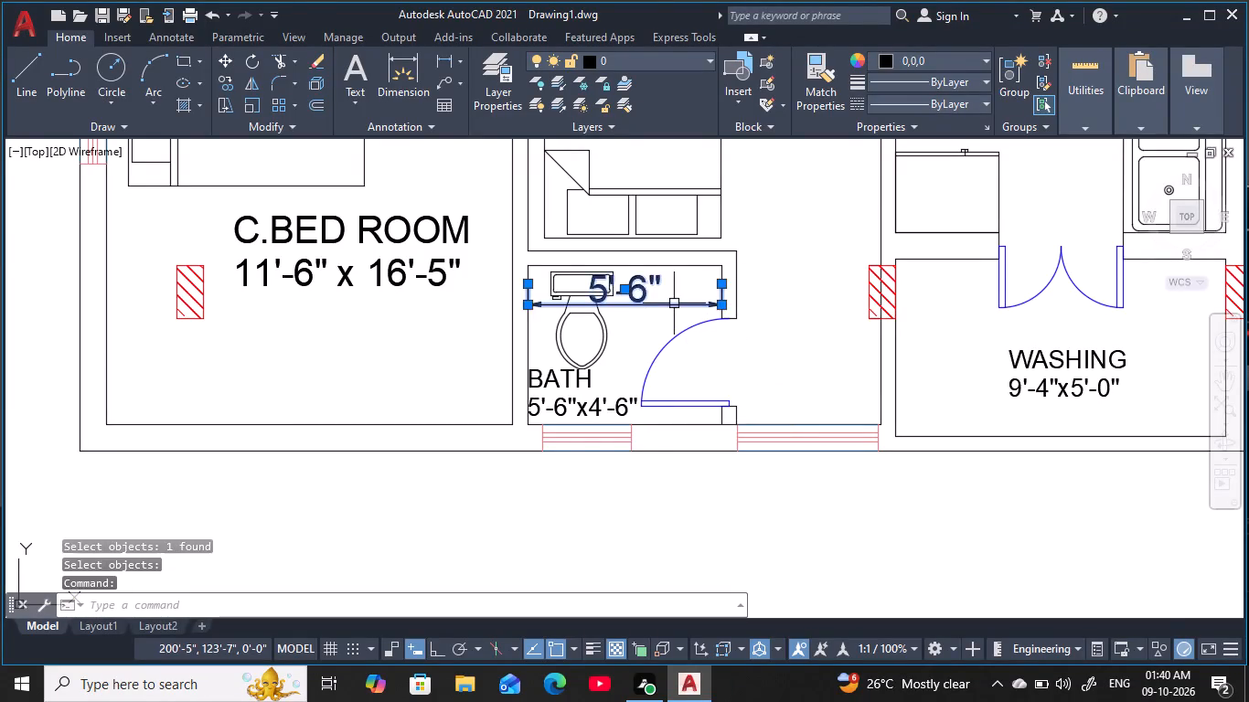
# Change the size line under the BATH label between the LIFT and the 14'-10" x 11'-1" C.BED ROOM to 4'-0"x6'-3".
pyautogui.scroll(-1, 720, 332)
pyautogui.moveTo(731, 334); pyautogui.dragTo(464, 324, button='middle')
pyautogui.scroll(-1, 643, 363)
pyautogui.moveTo(650, 366); pyautogui.dragTo(614, 461, button='middle')
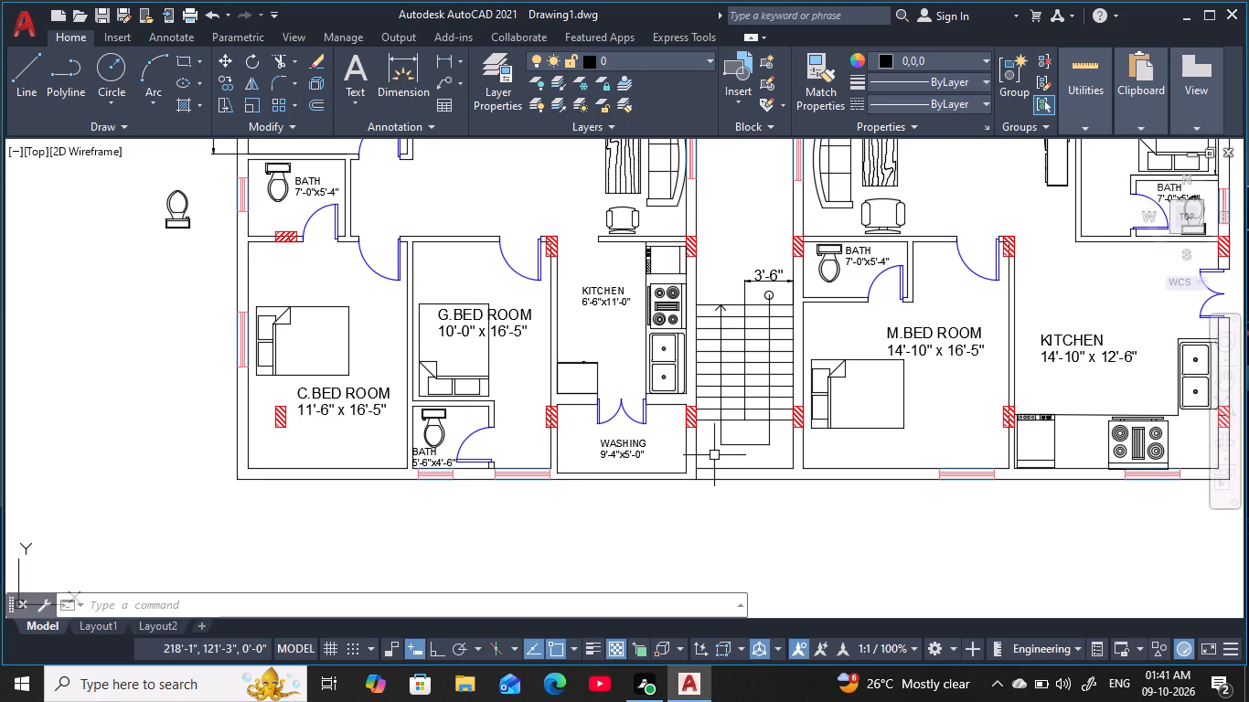
pyautogui.moveTo(908, 449); pyautogui.dragTo(688, 500, button='middle')
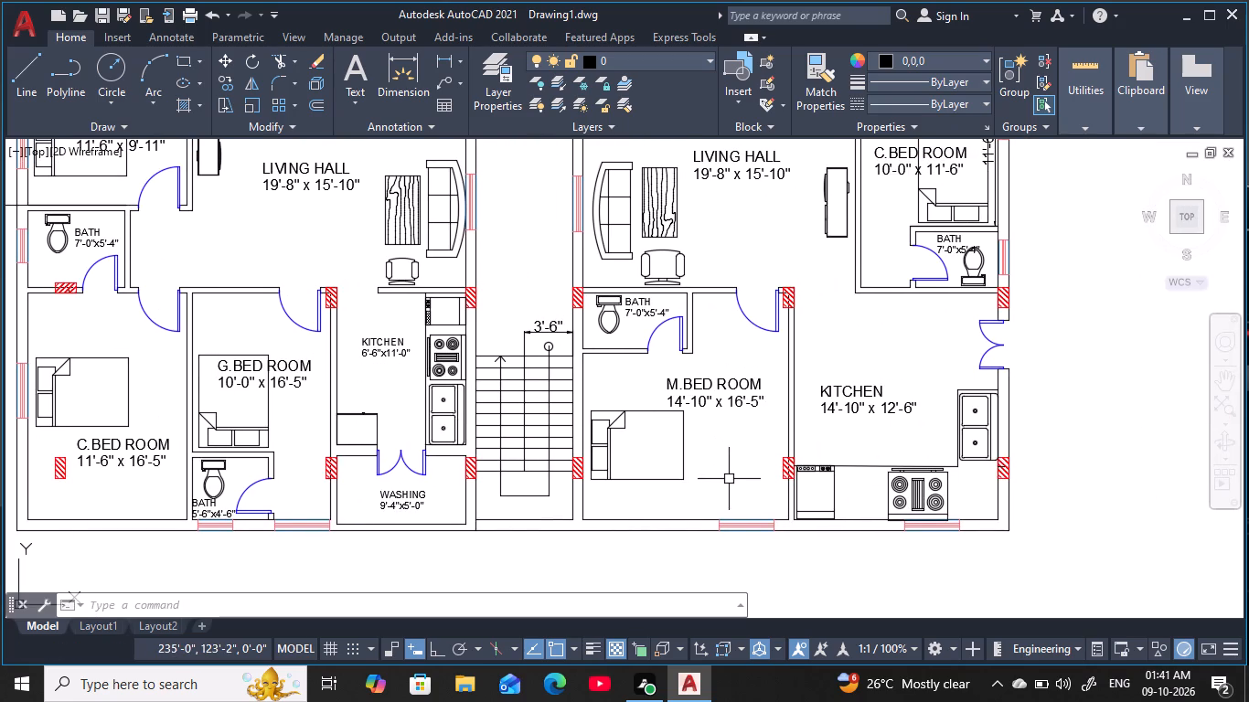
pyautogui.moveTo(729, 479); pyautogui.dragTo(667, 480, button='middle')
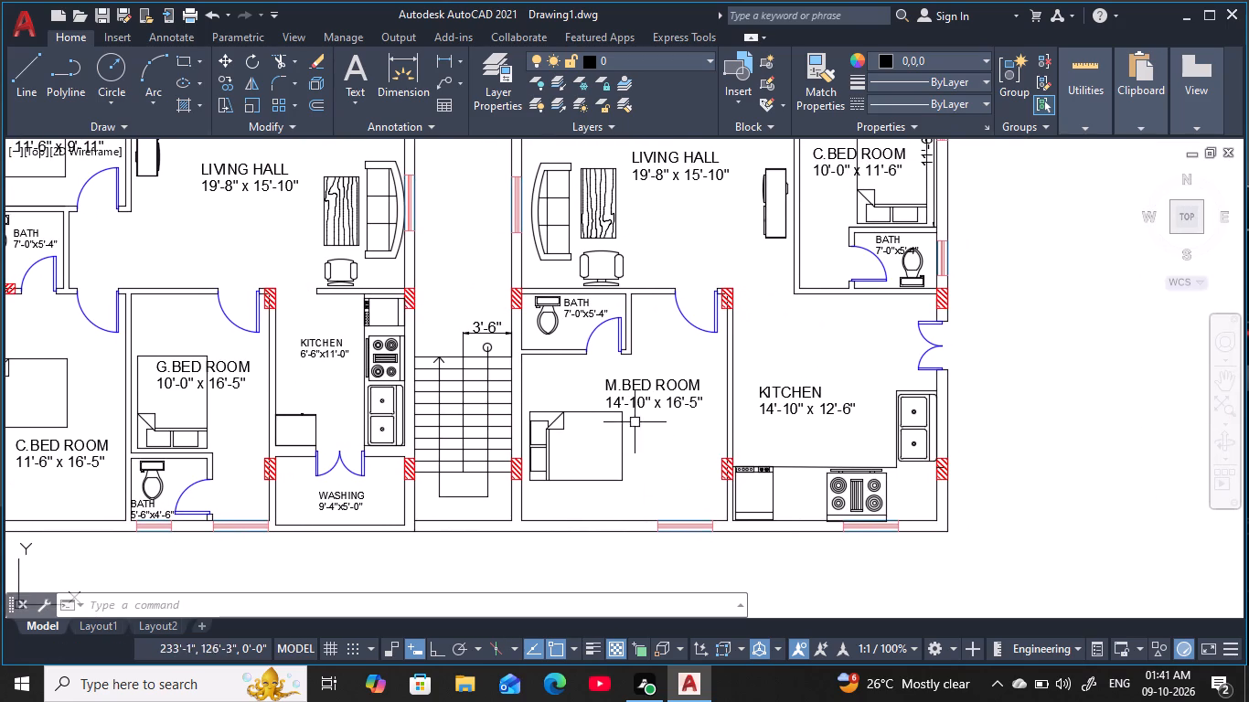
pyautogui.moveTo(635, 422); pyautogui.dragTo(609, 597, button='middle')
pyautogui.moveTo(566, 281); pyautogui.dragTo(579, 378, button='middle')
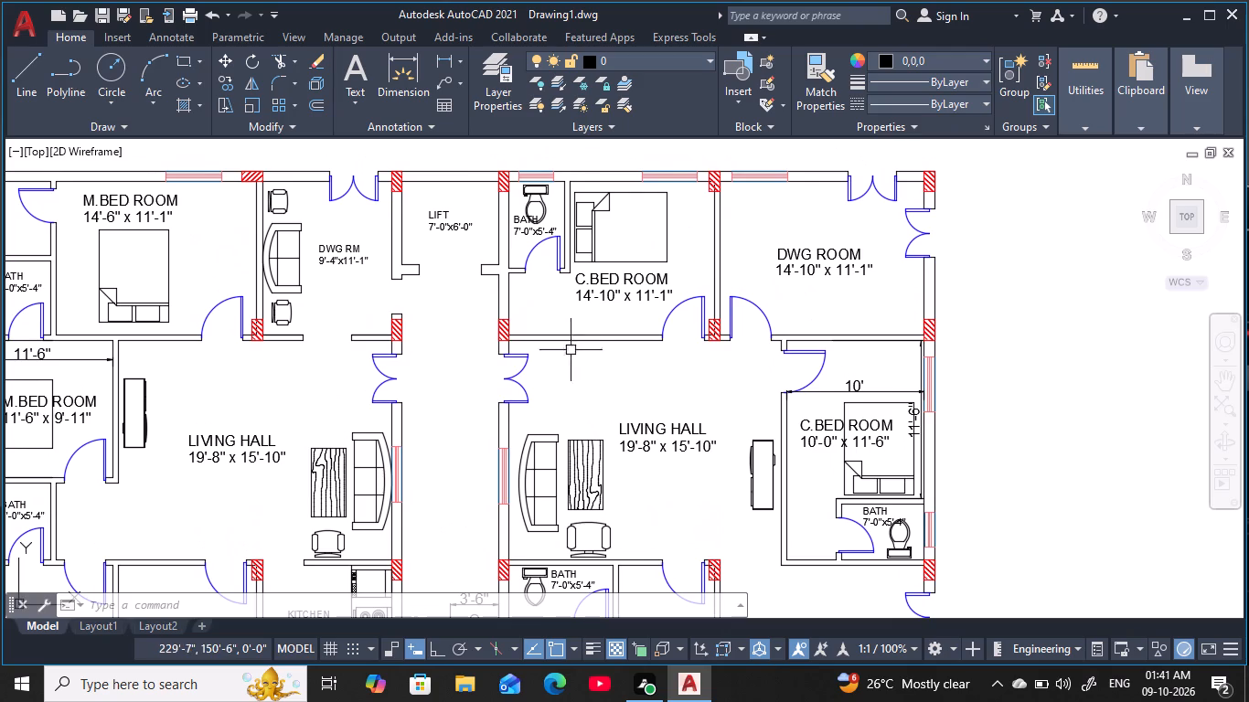
pyautogui.moveTo(546, 271); pyautogui.dragTo(599, 374, button='middle')
pyautogui.scroll(4, 590, 328)
pyautogui.press('Escape')
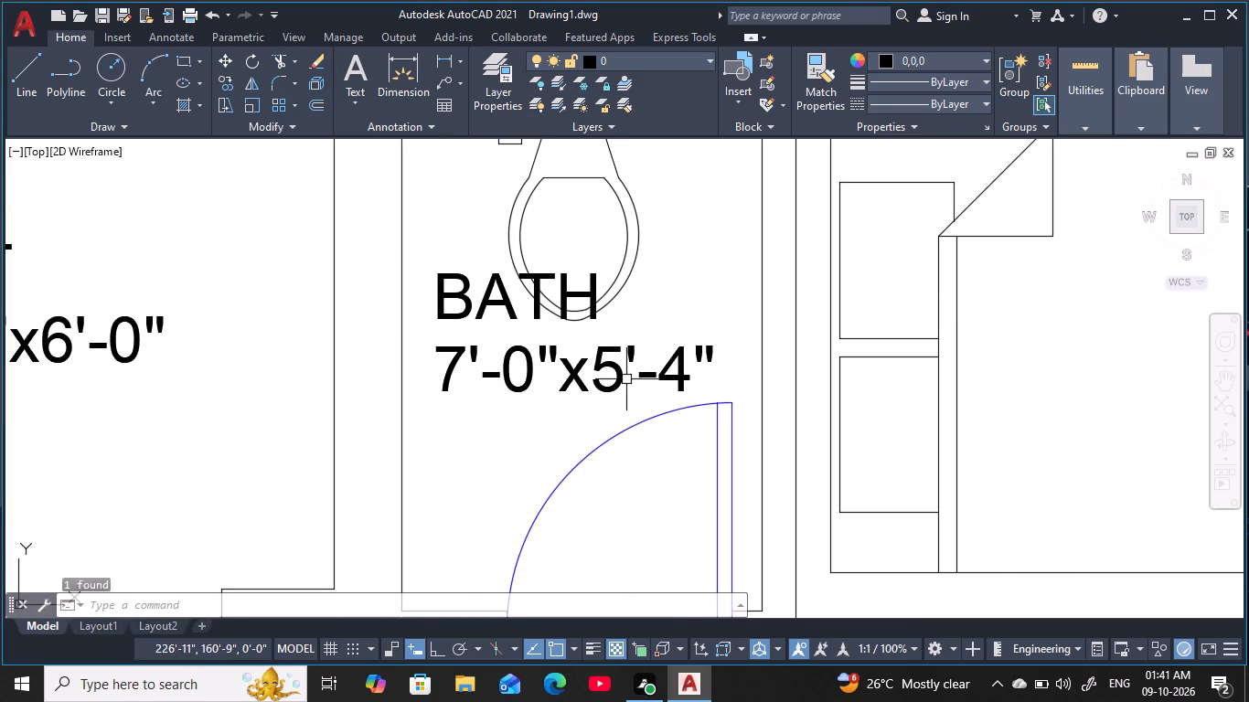
pyautogui.press('Escape')
pyautogui.press('Escape')
pyautogui.click(625, 392)
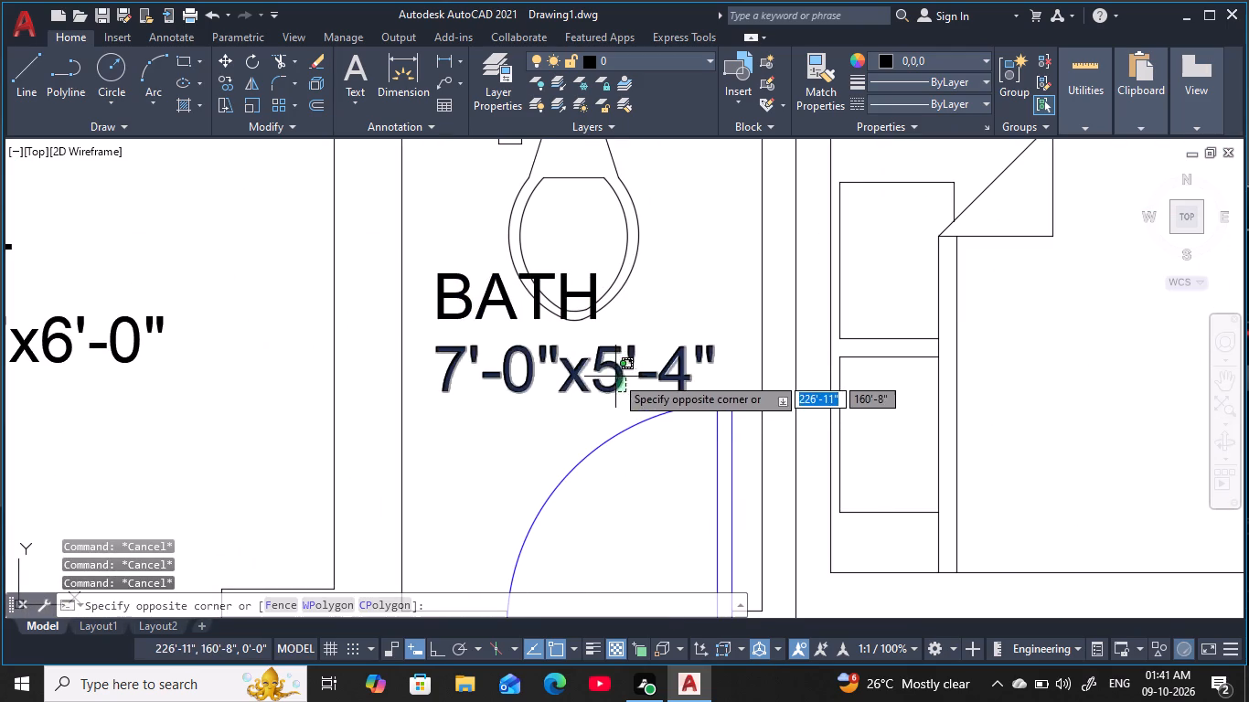
pyautogui.click(611, 372)
pyautogui.doubleClick(626, 368)
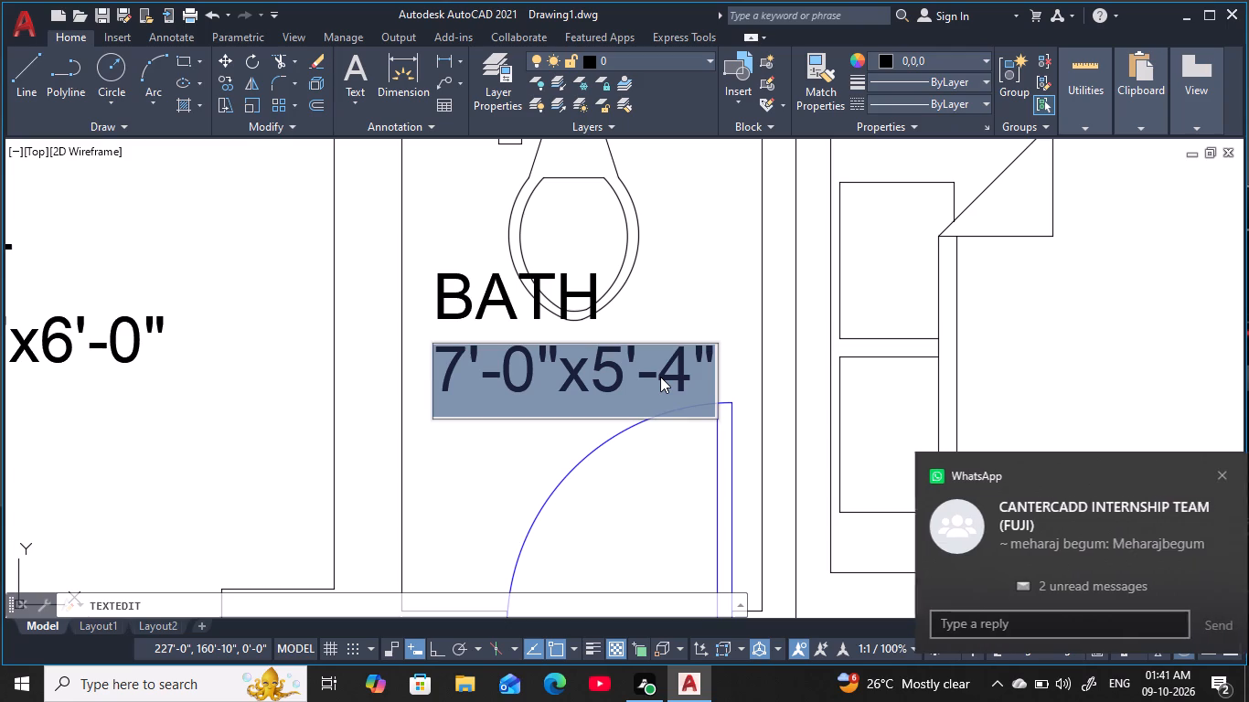
pyautogui.click(693, 374)
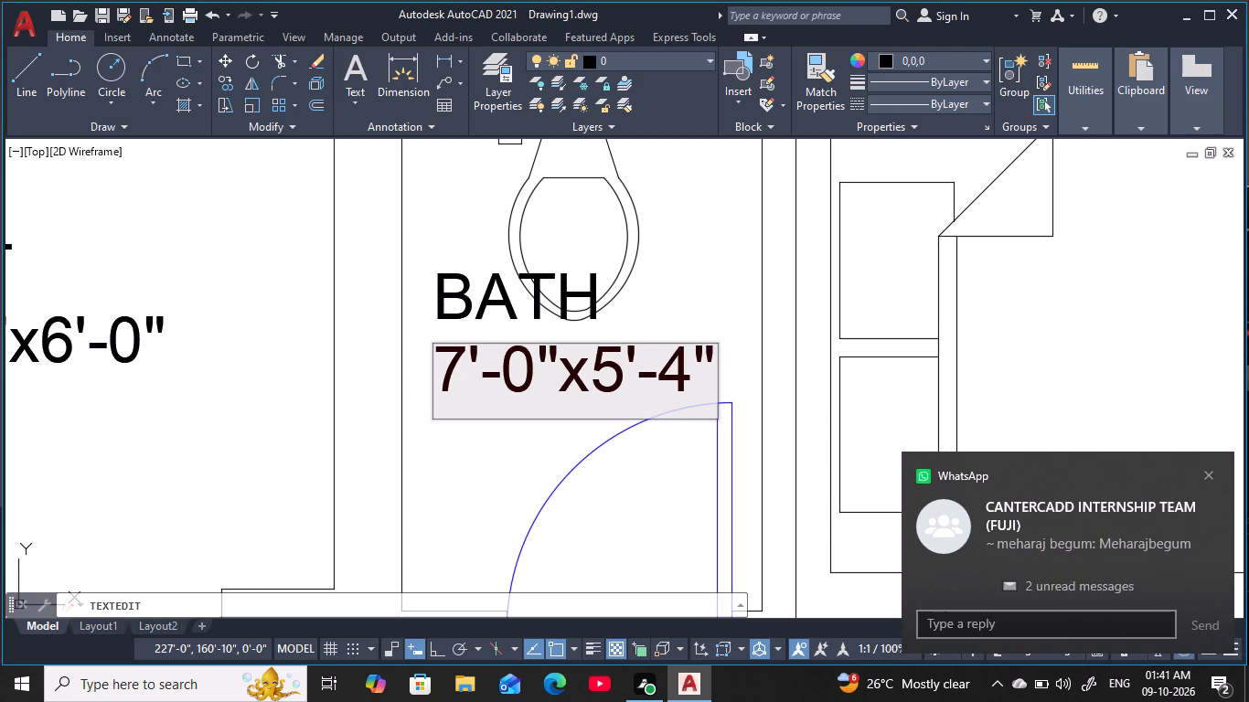
pyautogui.press('BackSpace')
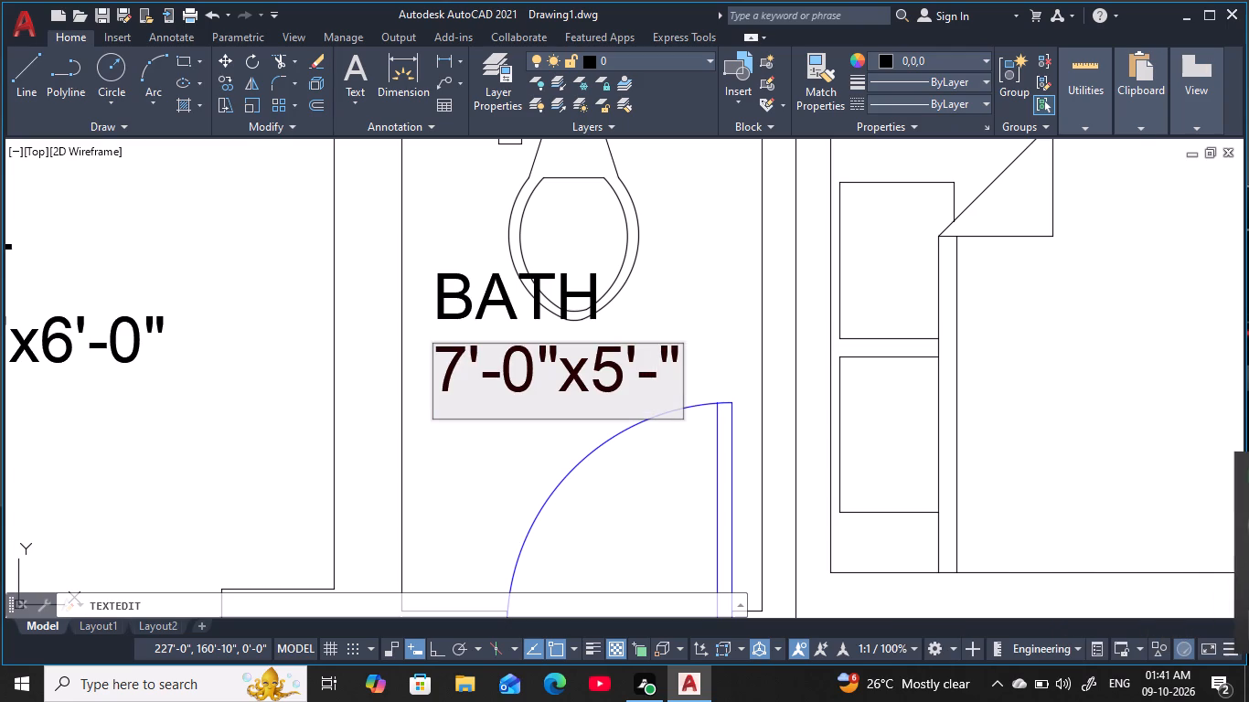
pyautogui.press('3')
pyautogui.click(623, 375)
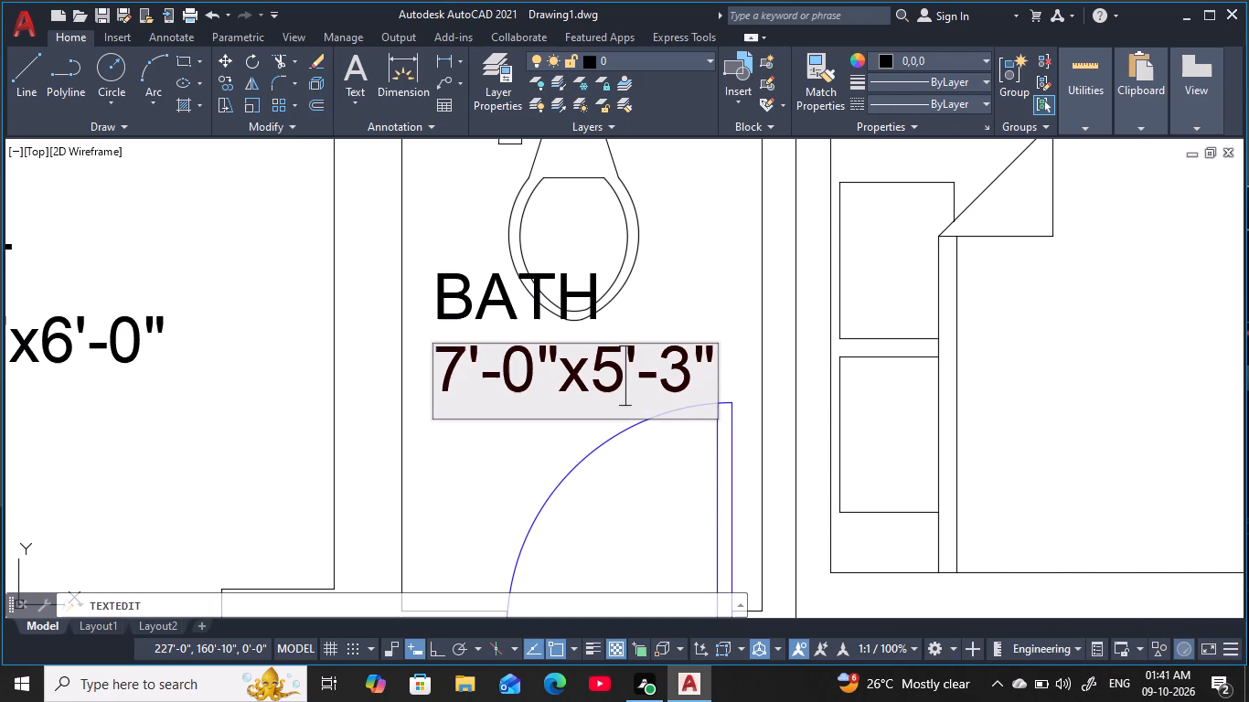
pyautogui.press('BackSpace')
pyautogui.press('6')
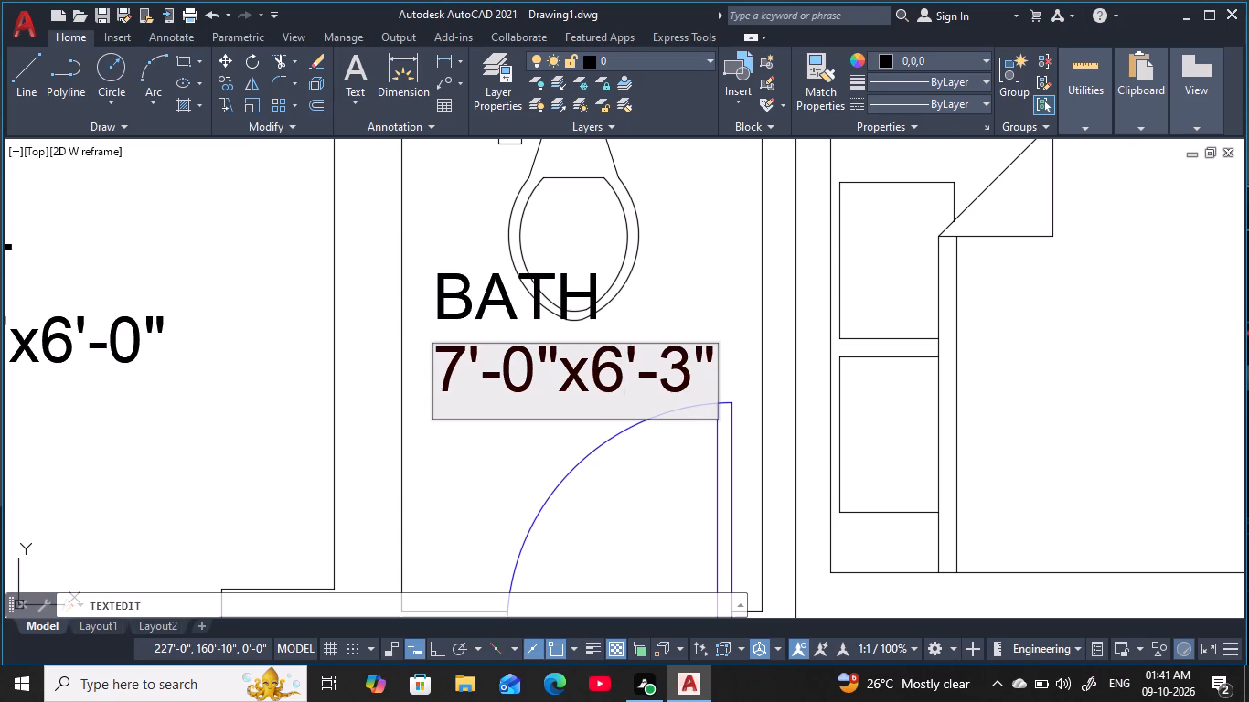
pyautogui.click(531, 360)
pyautogui.press('BackSpace')
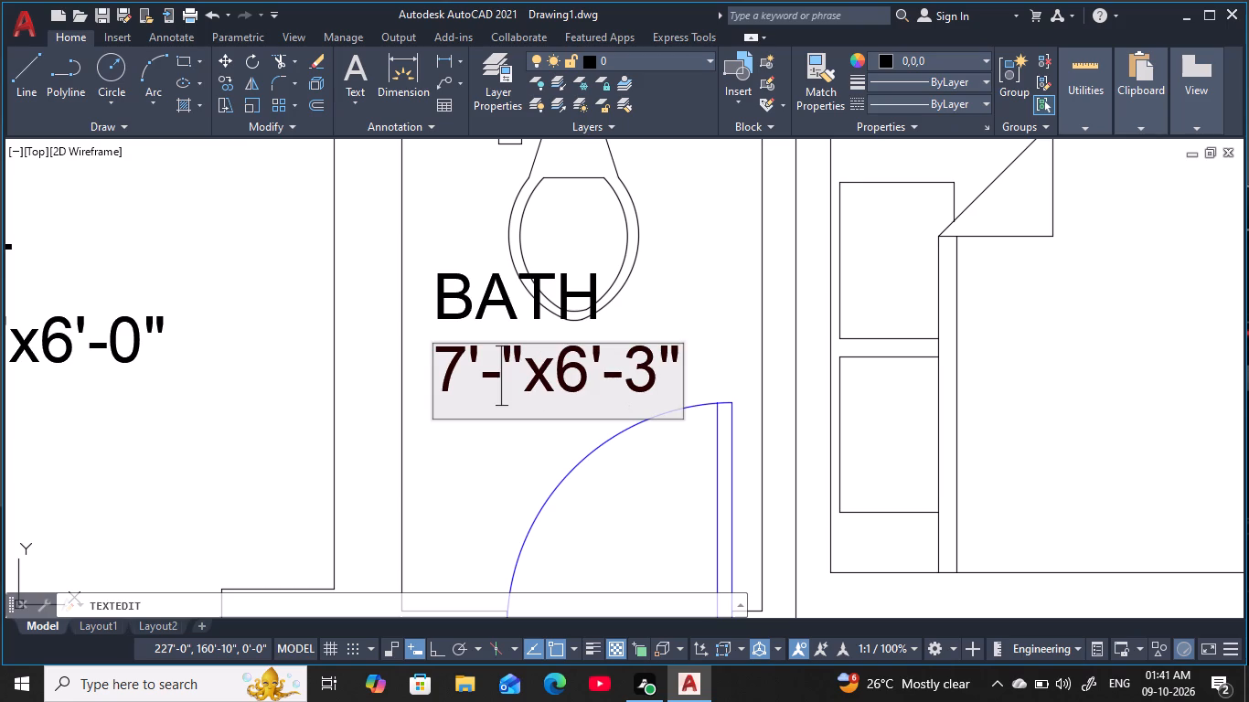
pyautogui.press('6')
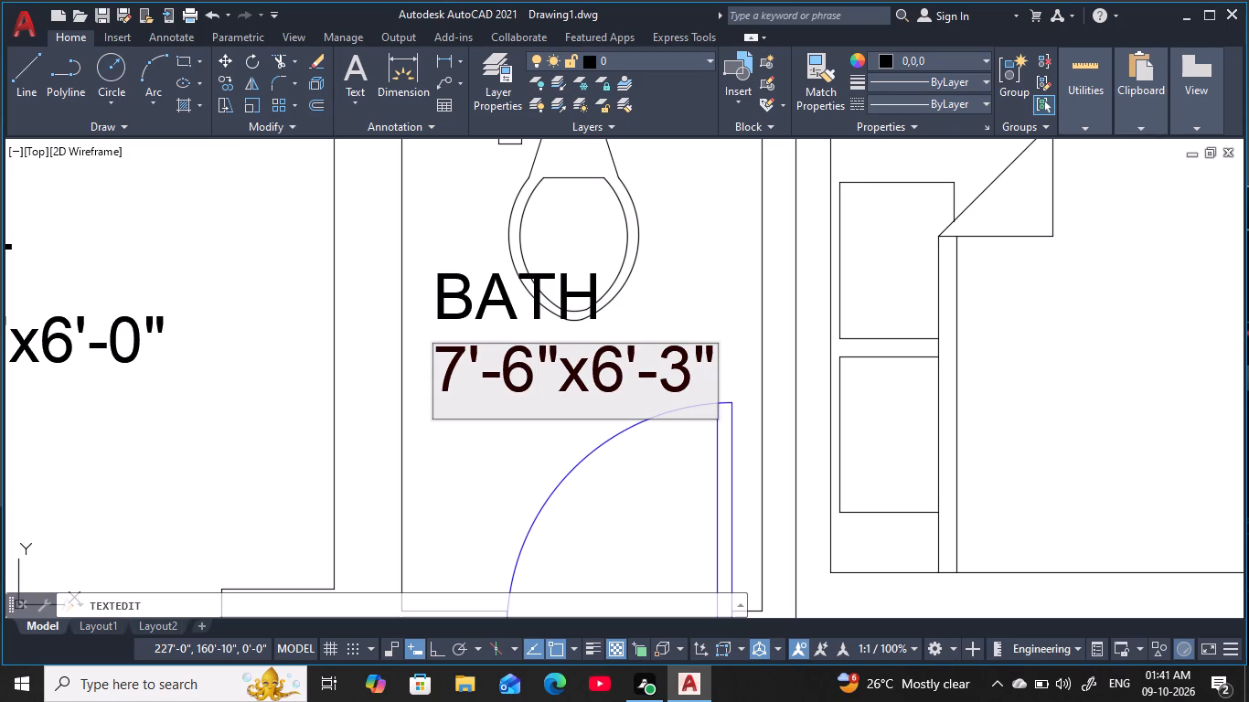
pyautogui.click(473, 375)
pyautogui.press('BackSpace')
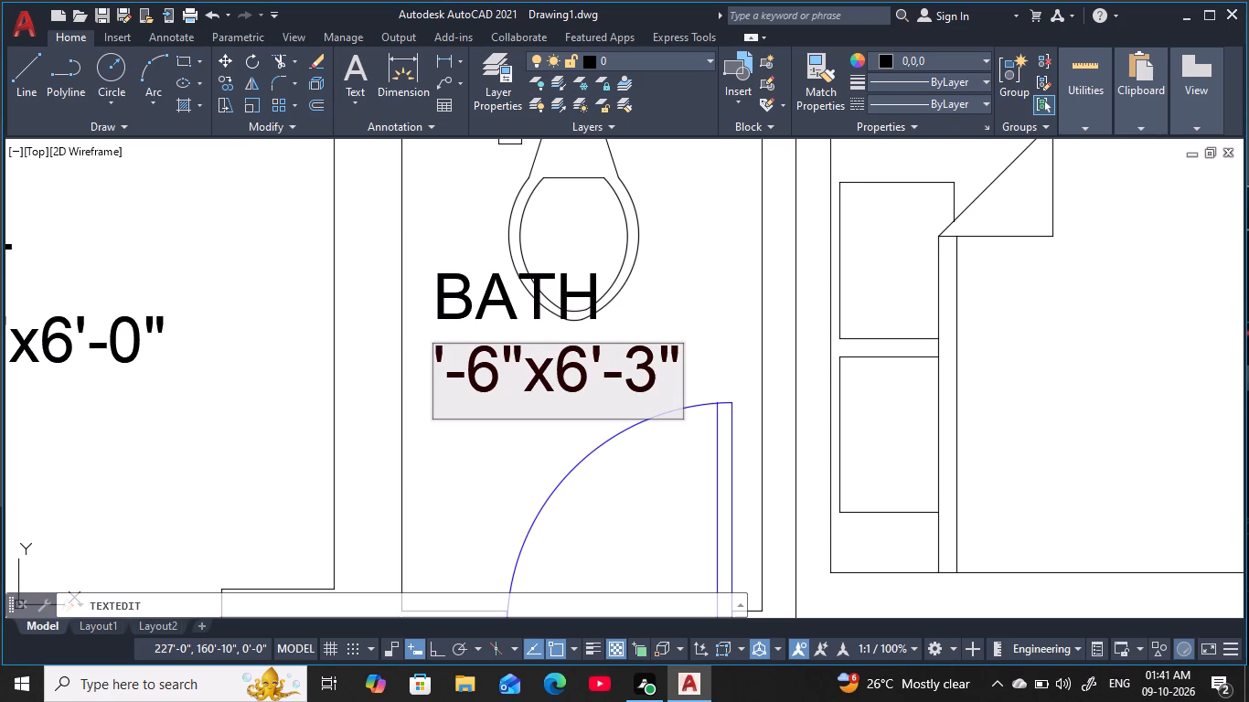
pyautogui.press('4')
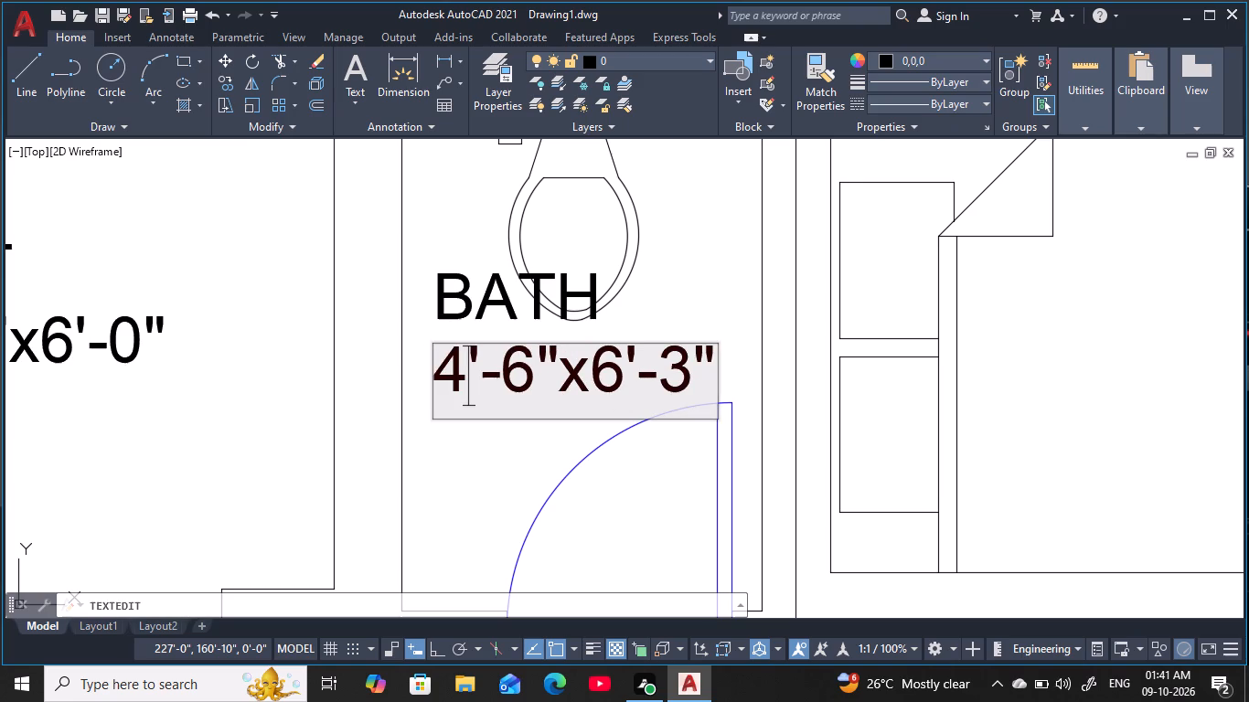
pyautogui.click(536, 376)
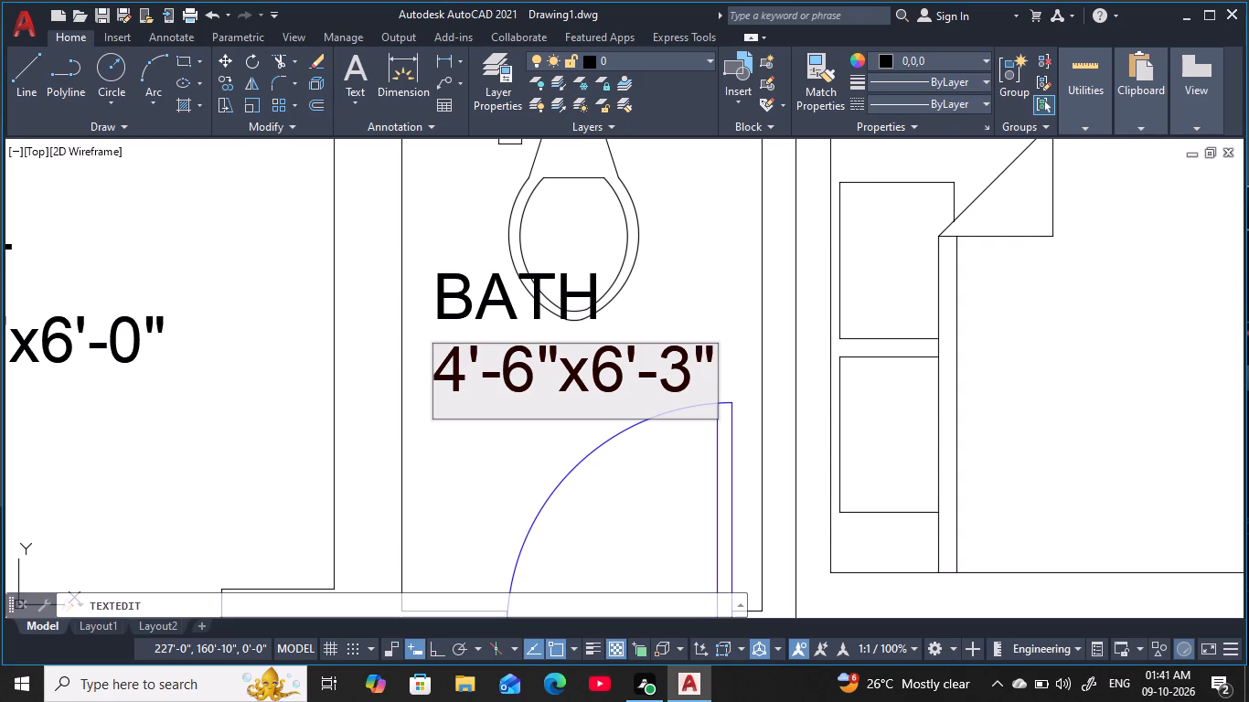
pyautogui.press('BackSpace')
pyautogui.press('0')
pyautogui.press('Return')
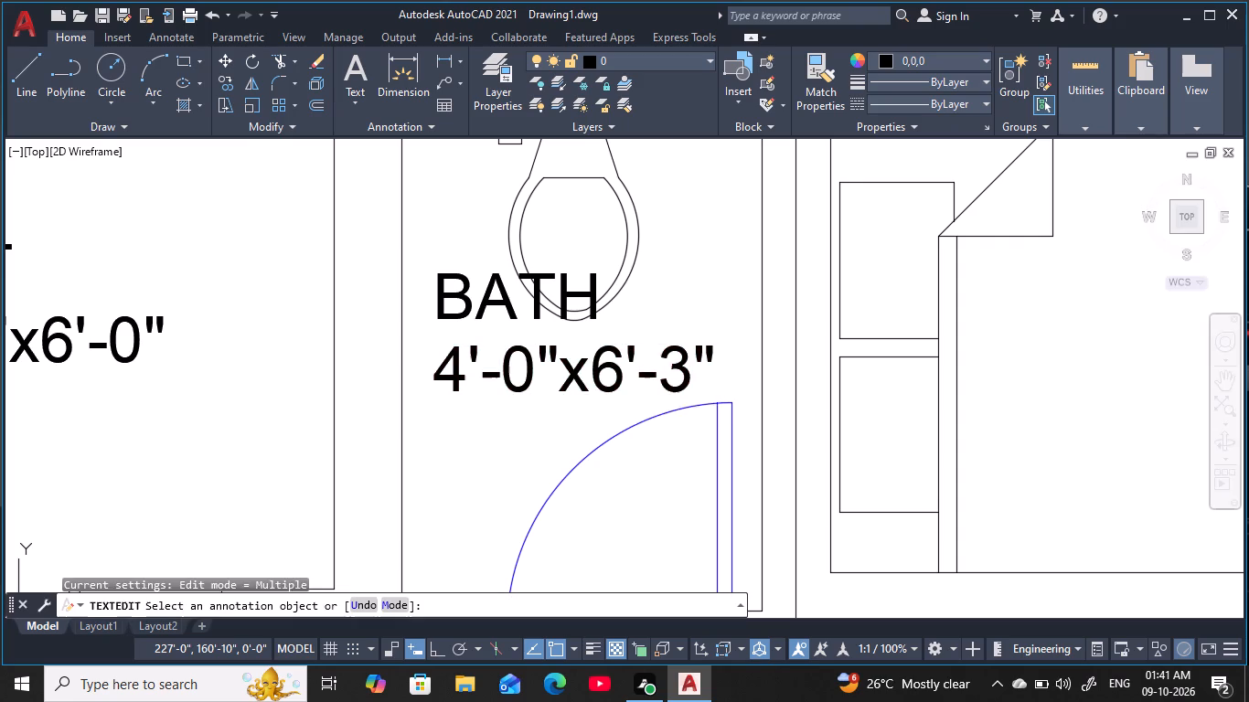
# Change the size line under the BATH label south of the 10'-0" x 11'-6" C.BED ROOM to 6'-0"x4'-0".
pyautogui.scroll(-2, 634, 392)
pyautogui.moveTo(632, 390); pyautogui.dragTo(546, 265, button='middle')
pyautogui.scroll(-2, 571, 365)
pyautogui.moveTo(571, 380); pyautogui.dragTo(537, 265, button='middle')
pyautogui.moveTo(825, 400); pyautogui.dragTo(636, 222, button='middle')
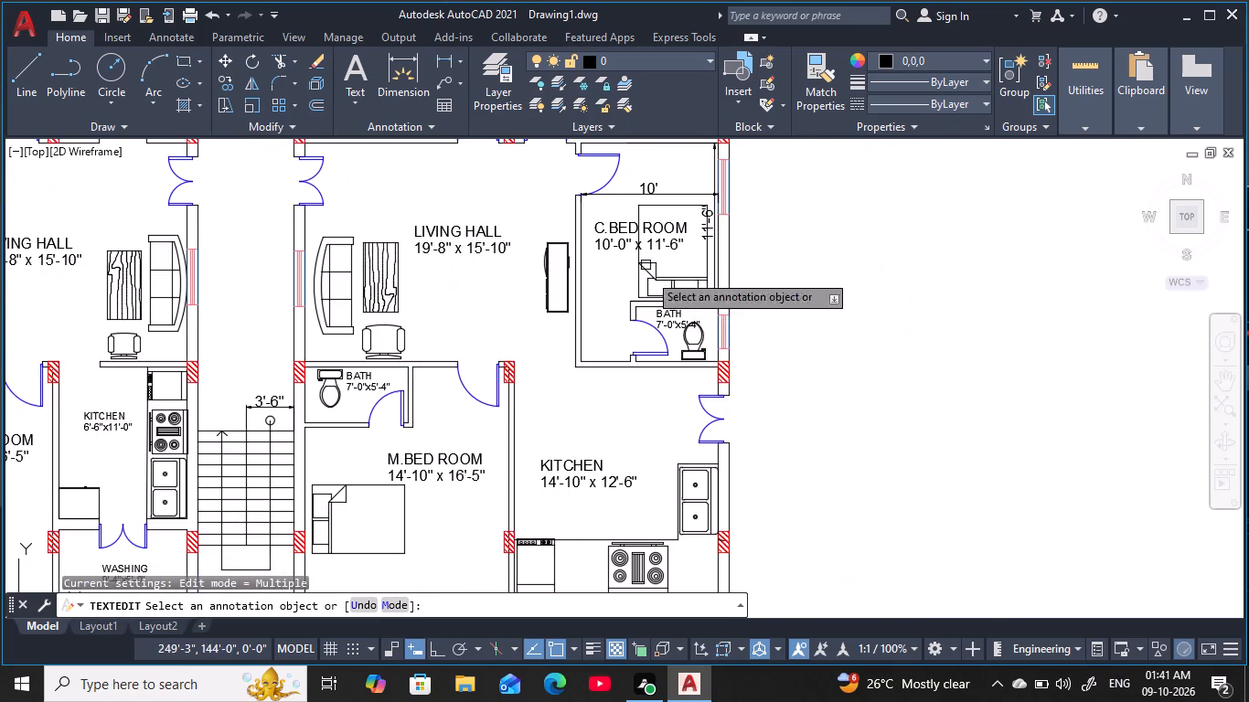
pyautogui.scroll(4, 680, 316)
pyautogui.doubleClick(660, 374)
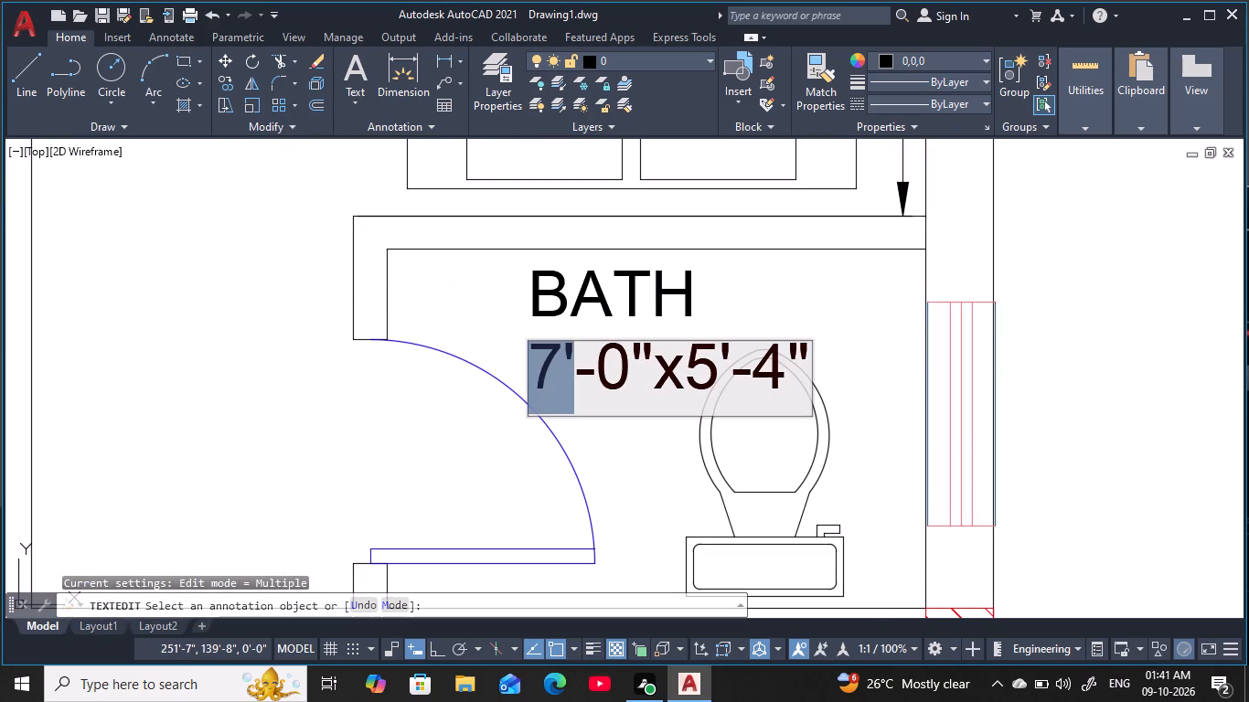
pyautogui.click(744, 379)
pyautogui.click(782, 378)
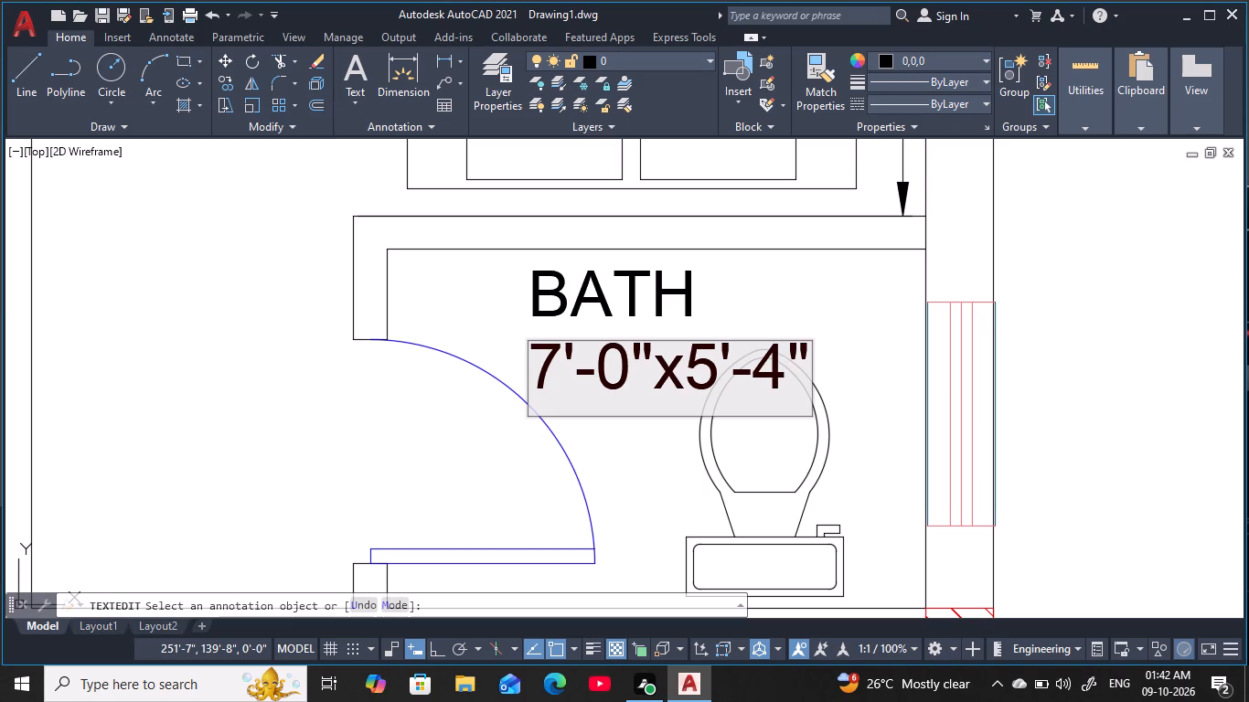
pyautogui.press('BackSpace')
pyautogui.press('0')
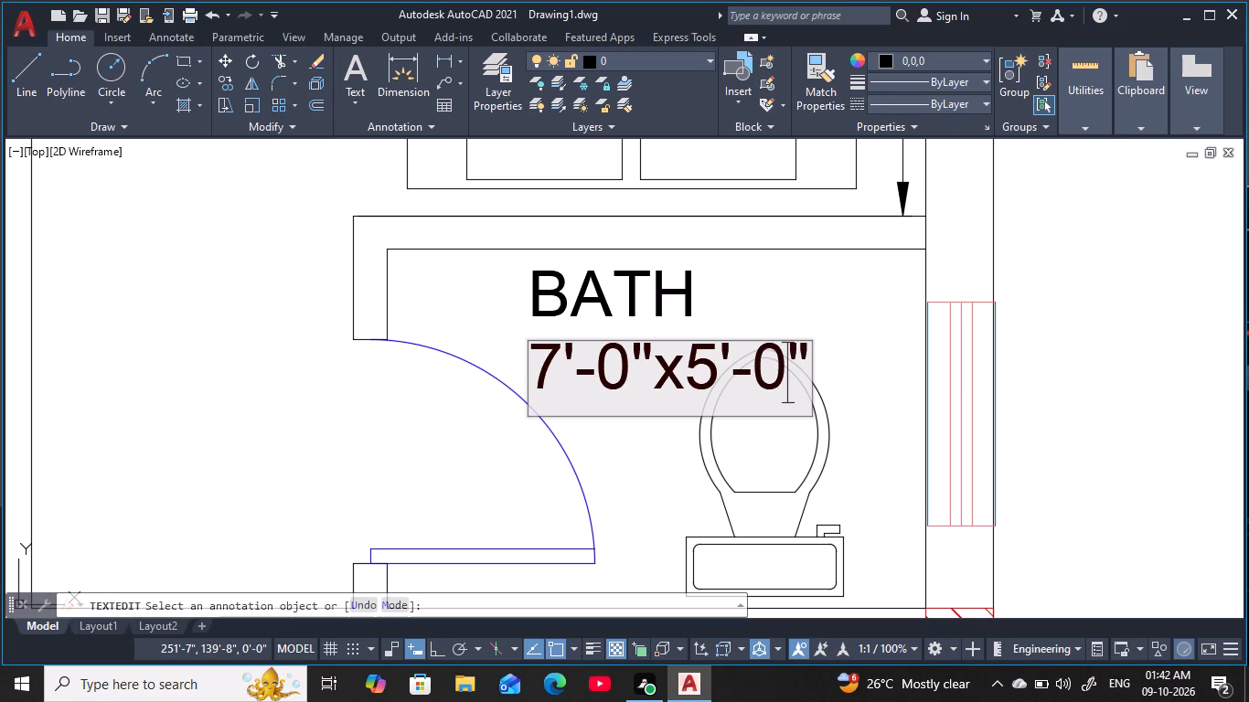
pyautogui.click(722, 366)
pyautogui.press('BackSpace')
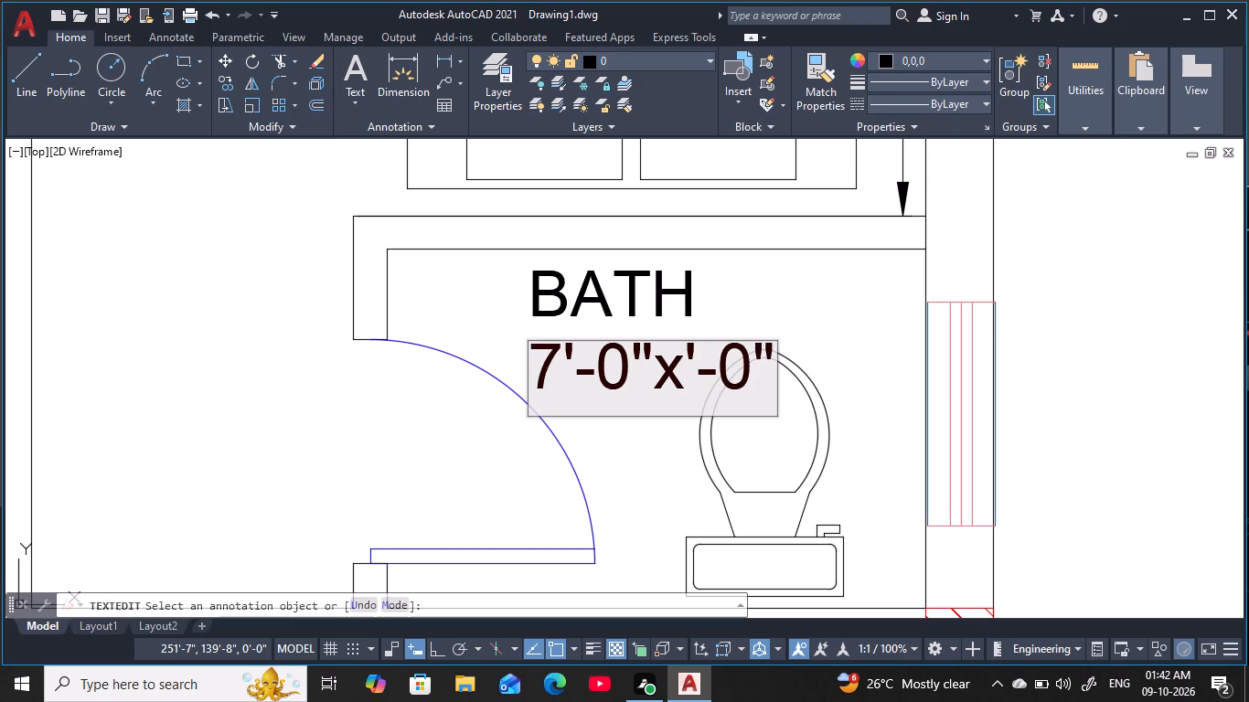
pyautogui.press('4')
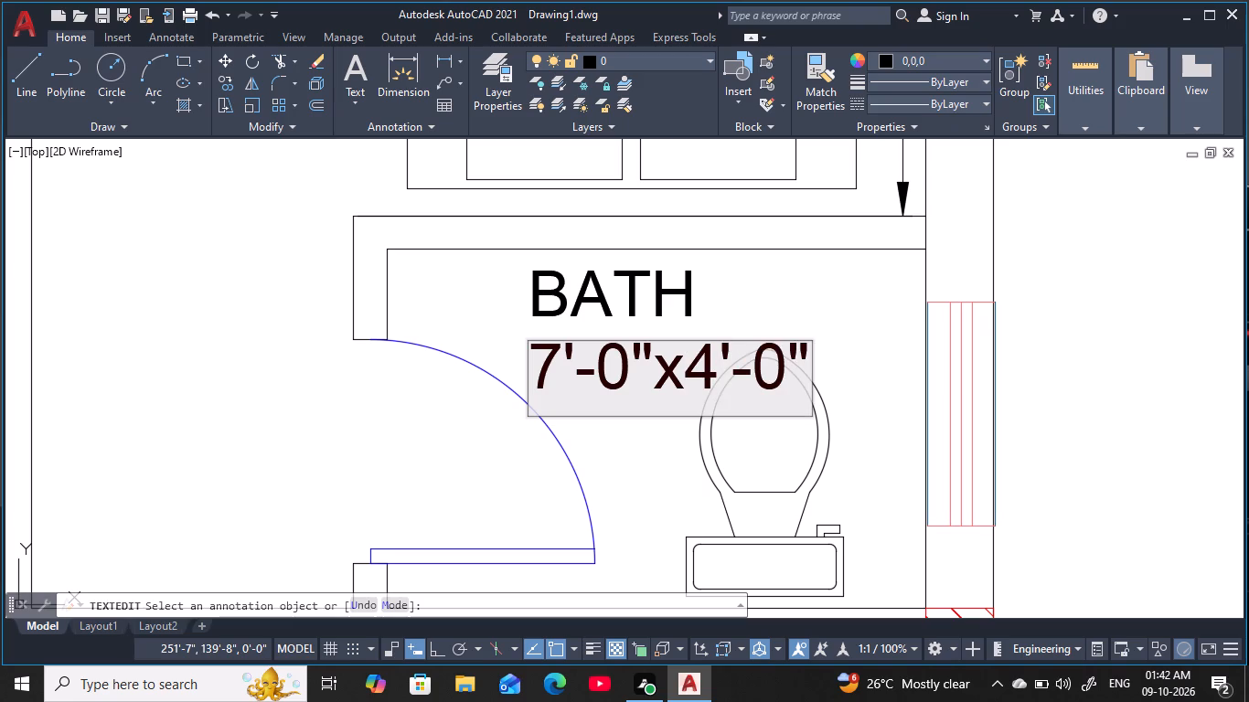
pyautogui.click(636, 367)
pyautogui.click(562, 375)
pyautogui.press('BackSpace')
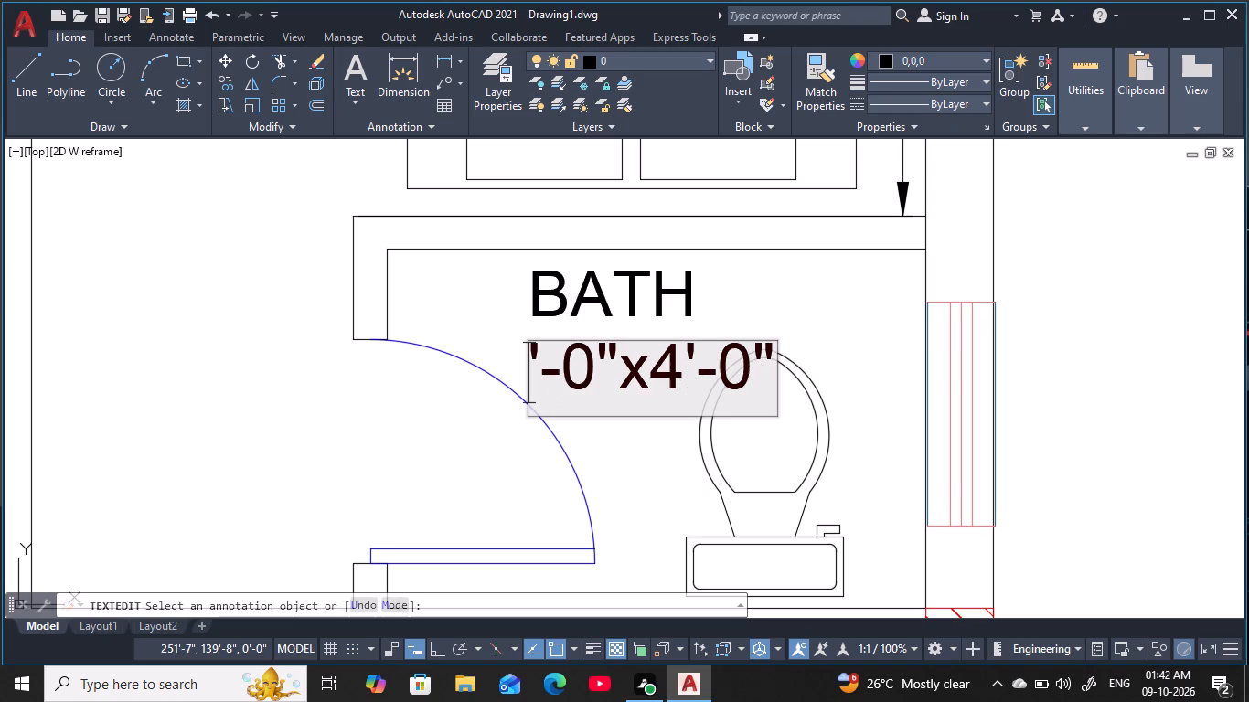
pyautogui.press('6')
pyautogui.press('Return')
# Change the size line under the BATH label north of the 14'-10" x 16'-5" M.BED ROOM to 7'-6"x4'-0".
pyautogui.scroll(-2, 572, 367)
pyautogui.moveTo(580, 372); pyautogui.dragTo(582, 356, button='middle')
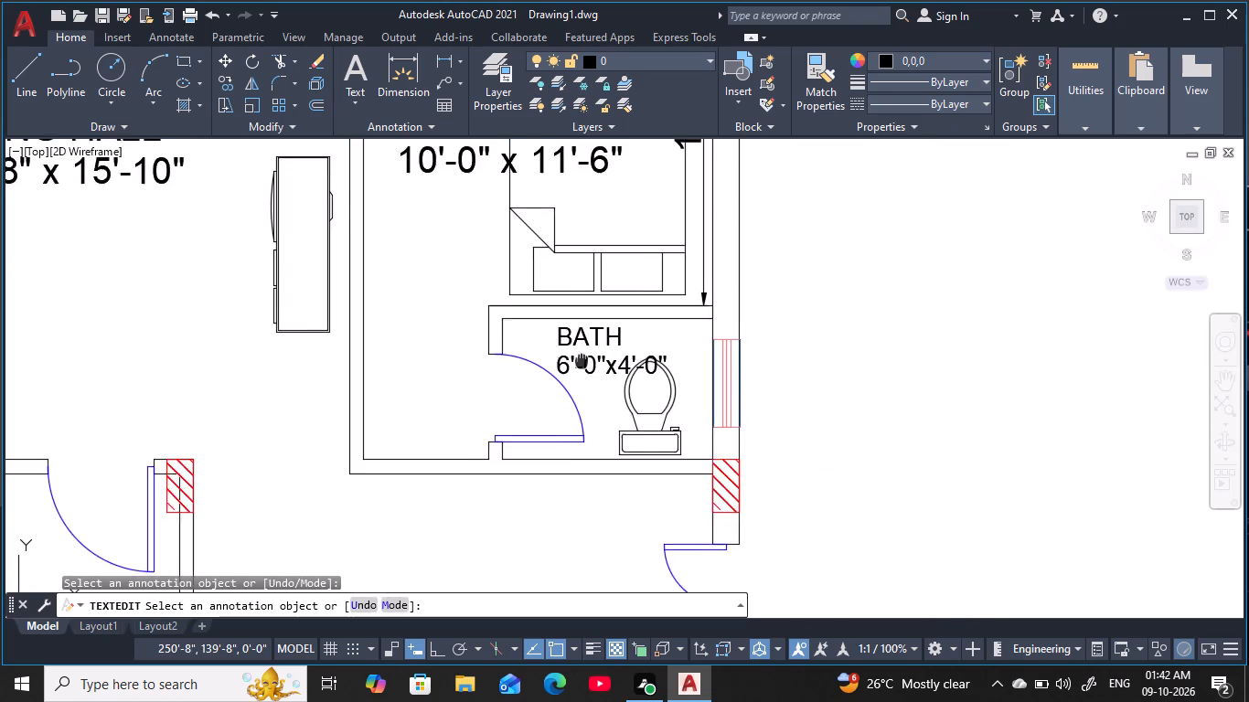
pyautogui.moveTo(582, 356); pyautogui.dragTo(625, 203, button='middle')
pyautogui.scroll(-2, 621, 299)
pyautogui.moveTo(541, 441); pyautogui.dragTo(631, 317, button='middle')
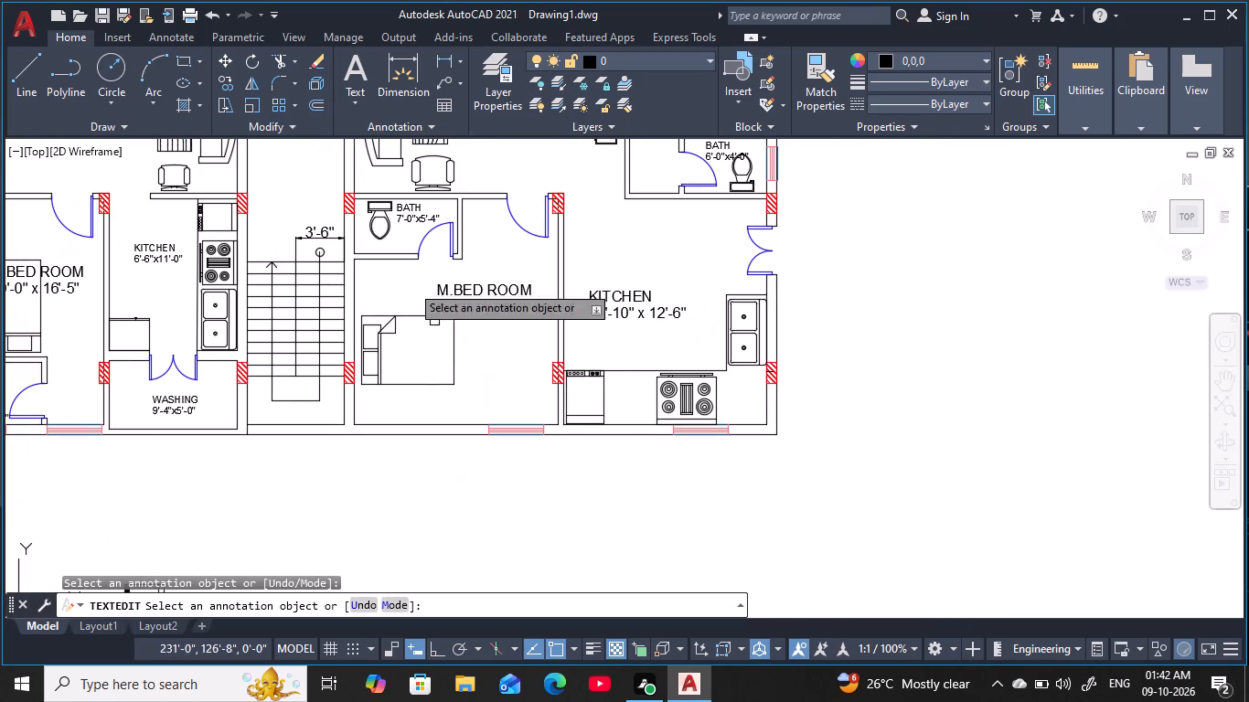
pyautogui.scroll(5, 404, 211)
pyautogui.click(582, 237)
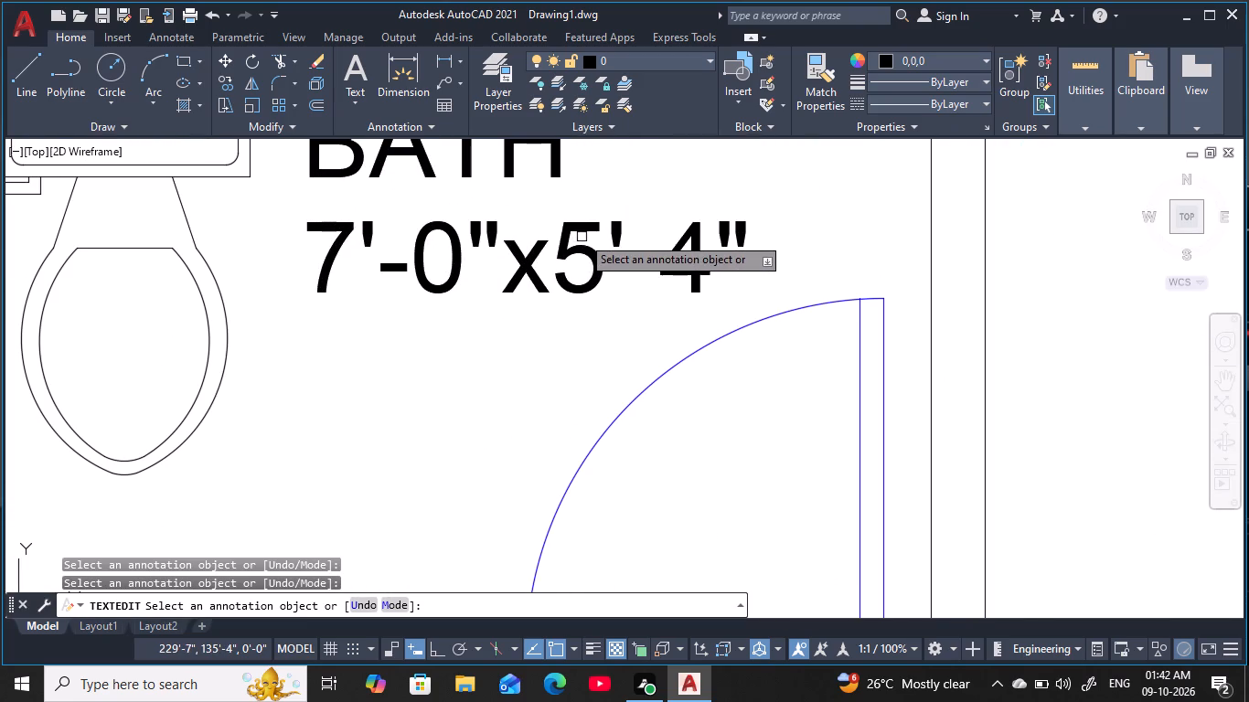
pyautogui.doubleClick(577, 228)
pyautogui.click(713, 246)
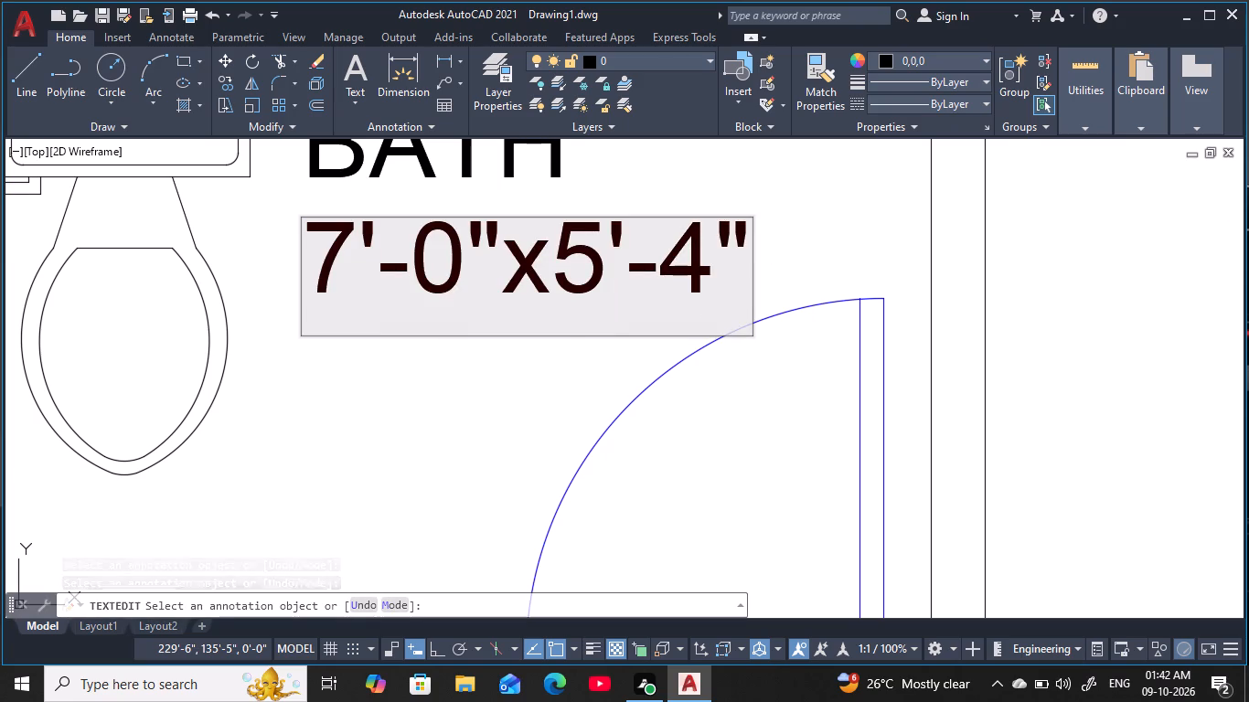
pyautogui.press('BackSpace')
pyautogui.press('0')
pyautogui.click(604, 257)
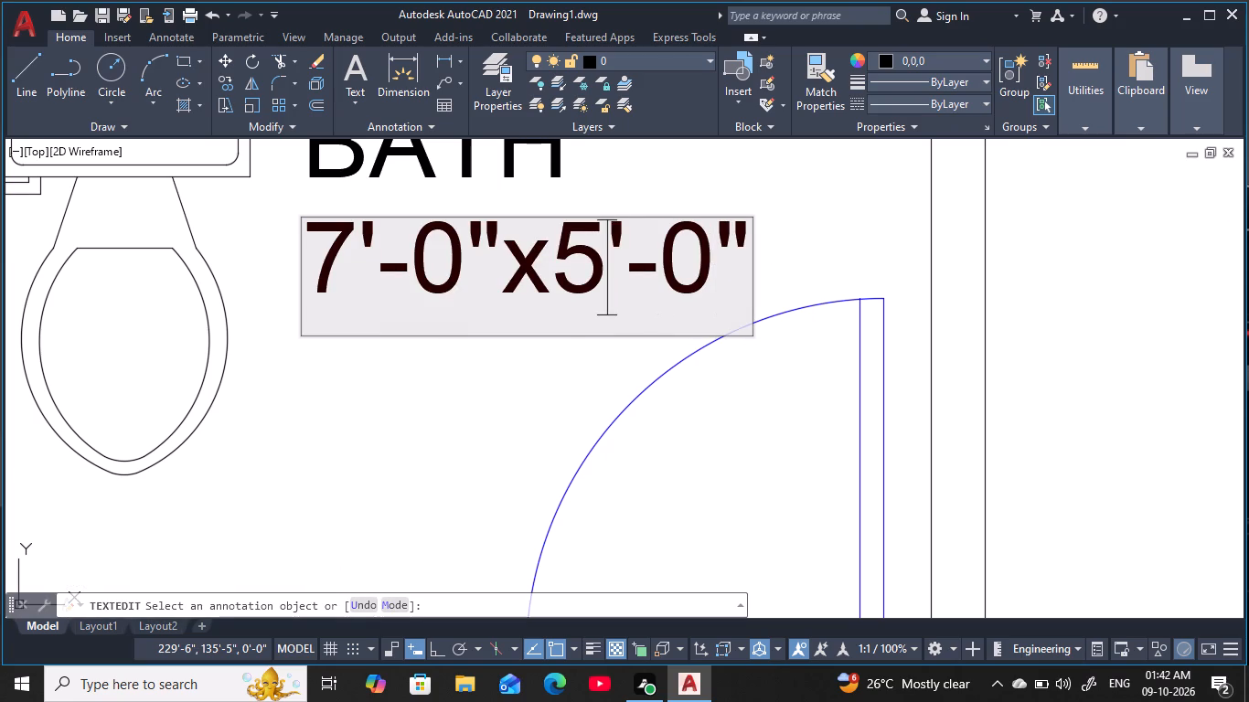
pyautogui.press('BackSpace')
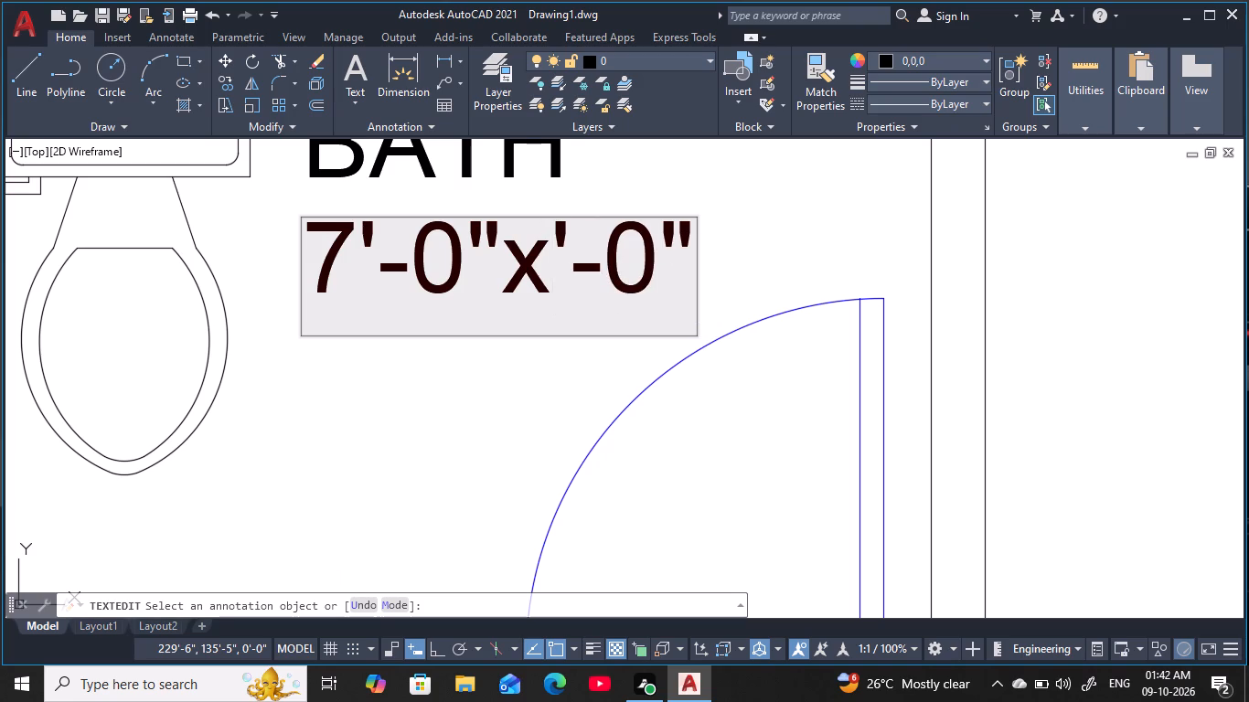
pyautogui.press('4')
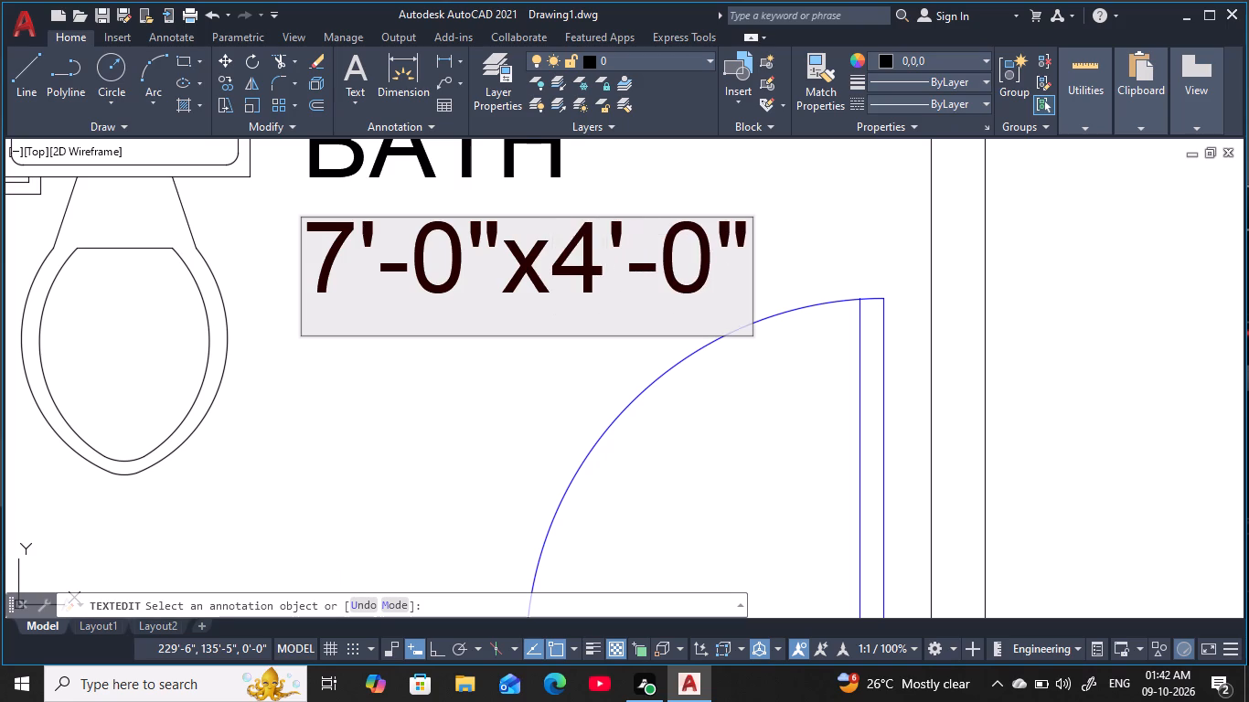
pyautogui.click(467, 262)
pyautogui.press('BackSpace')
pyautogui.press('6')
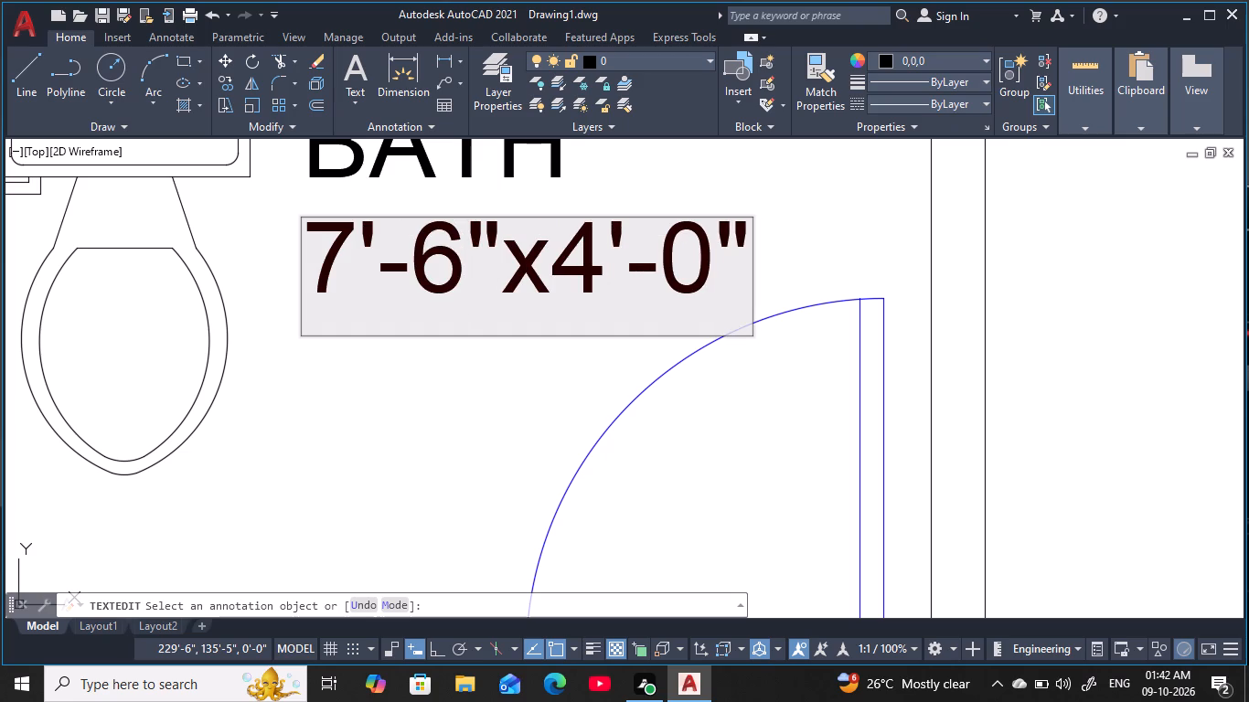
pyautogui.press('Return')
# Examine the room labels and sizes across both flats, including the baths, kitchens and washing area, and leave text editing.
pyautogui.scroll(-4, 551, 295)
pyautogui.moveTo(563, 296); pyautogui.dragTo(546, 244, button='middle')
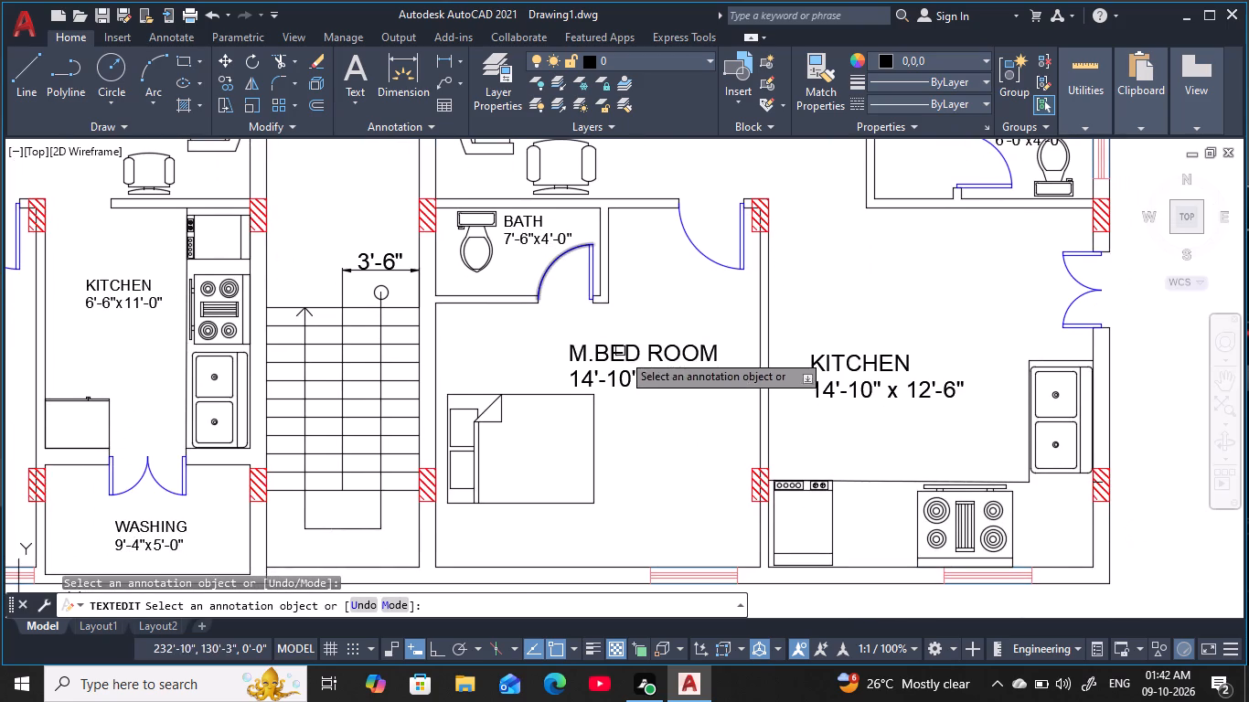
pyautogui.moveTo(671, 431); pyautogui.dragTo(631, 339, button='middle')
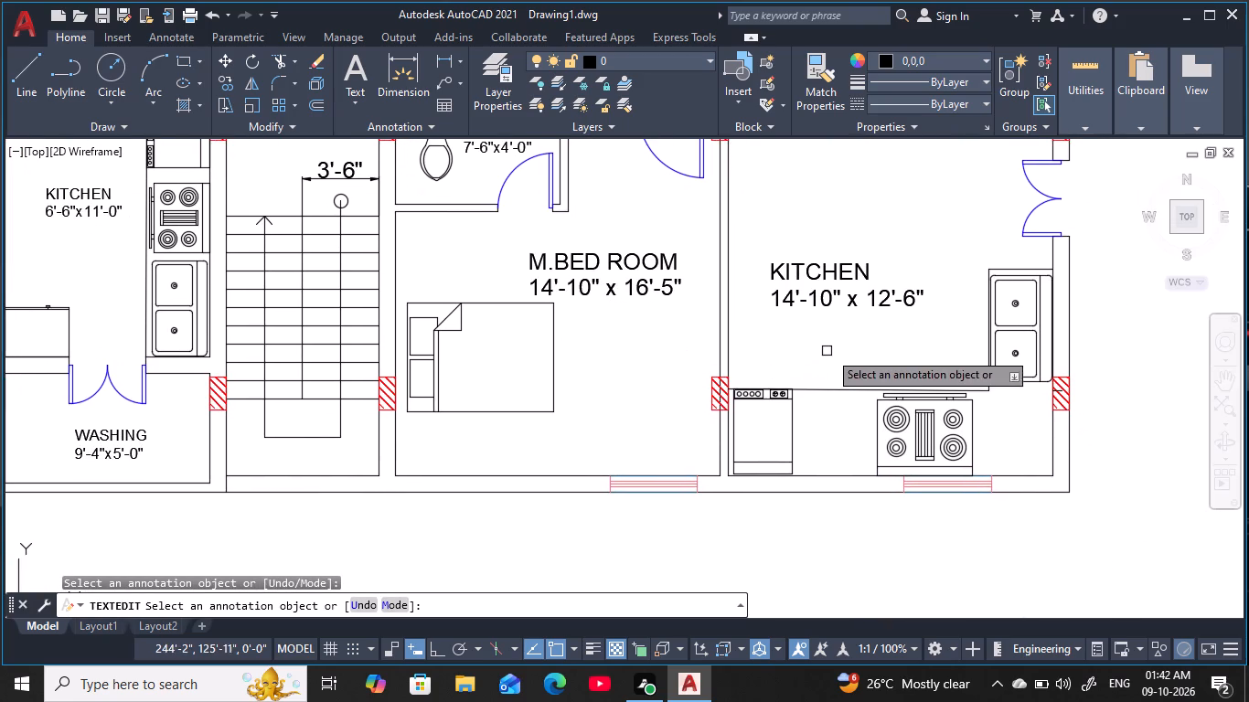
pyautogui.moveTo(851, 346); pyautogui.dragTo(763, 338, button='middle')
pyautogui.scroll(-2, 761, 347)
pyautogui.moveTo(759, 355); pyautogui.dragTo(841, 418, button='middle')
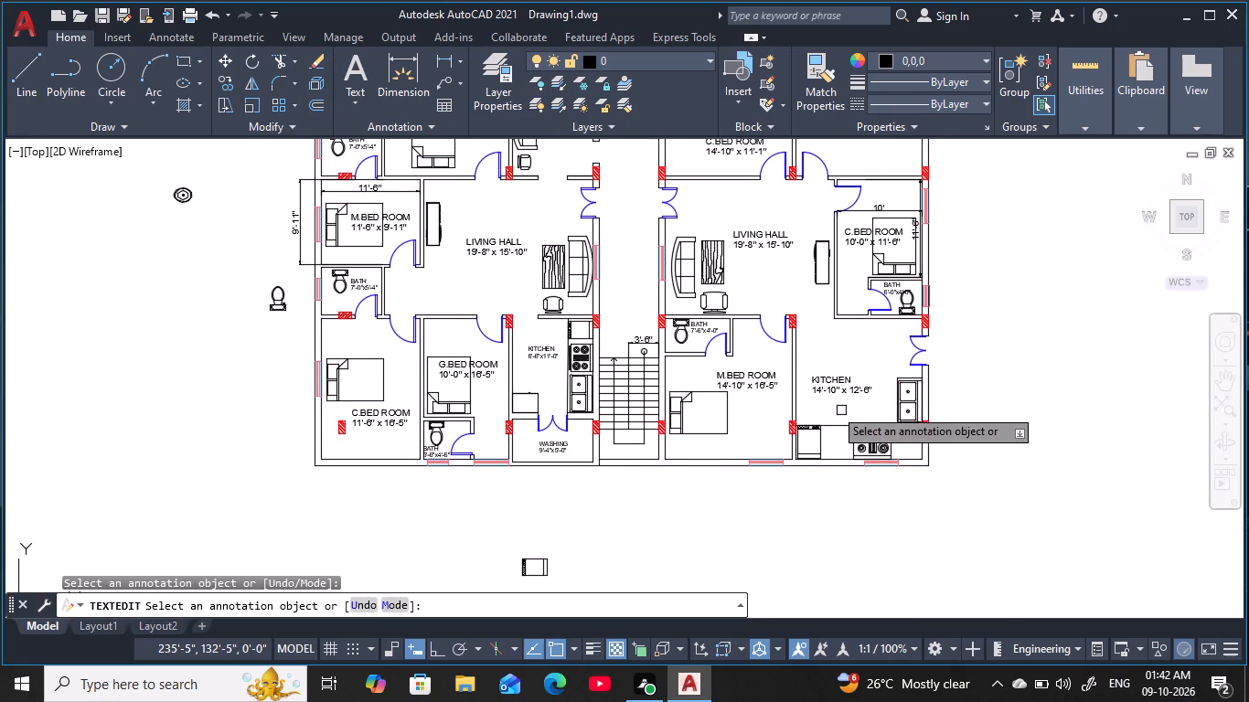
pyautogui.scroll(1, 762, 398)
pyautogui.moveTo(762, 398); pyautogui.dragTo(732, 398, button='middle')
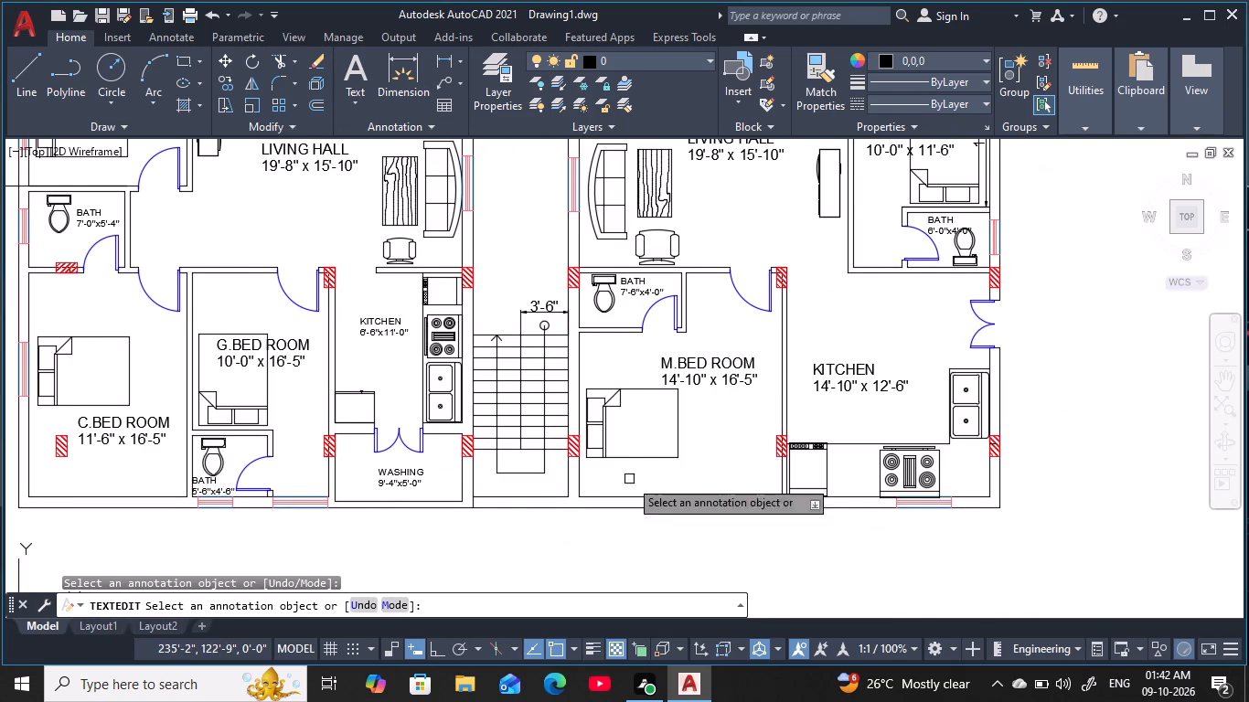
pyautogui.moveTo(277, 473); pyautogui.dragTo(466, 482, button='middle')
pyautogui.scroll(3, 423, 491)
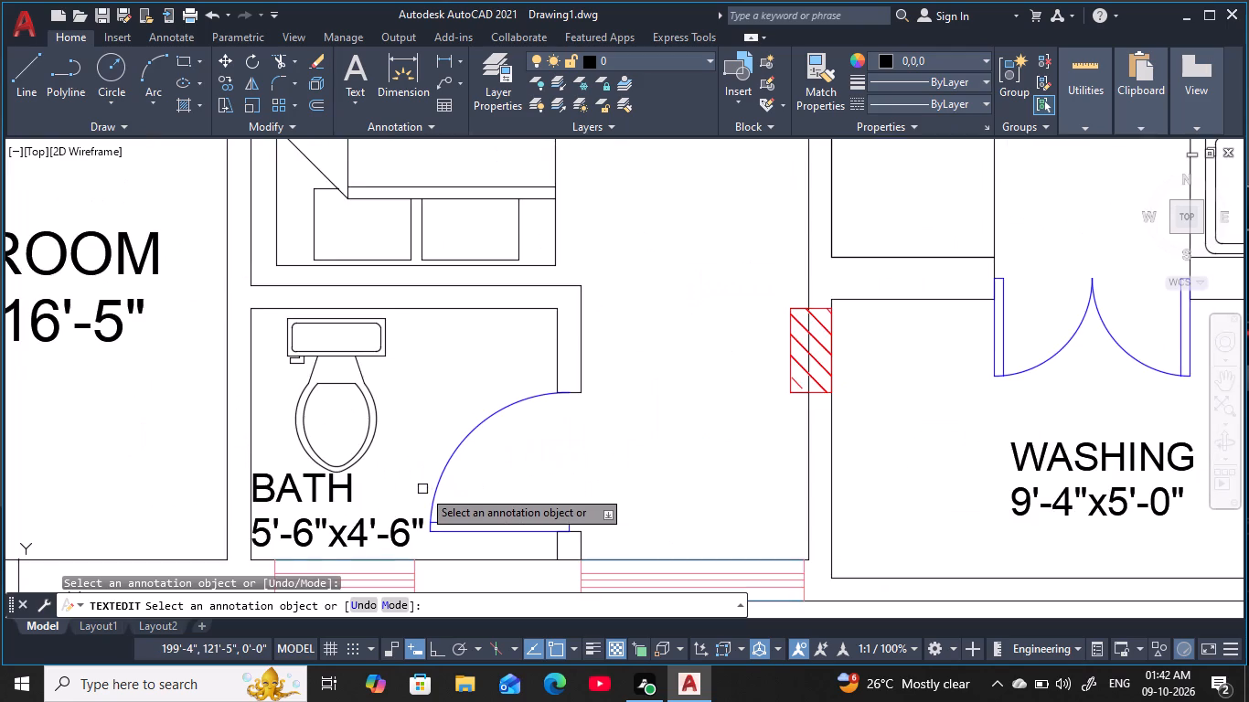
pyautogui.moveTo(422, 489); pyautogui.dragTo(517, 490, button='middle')
pyautogui.scroll(-2, 521, 489)
pyautogui.moveTo(524, 488); pyautogui.dragTo(535, 550, button='middle')
pyautogui.scroll(-1, 370, 398)
pyautogui.moveTo(369, 397); pyautogui.dragTo(379, 409, button='middle')
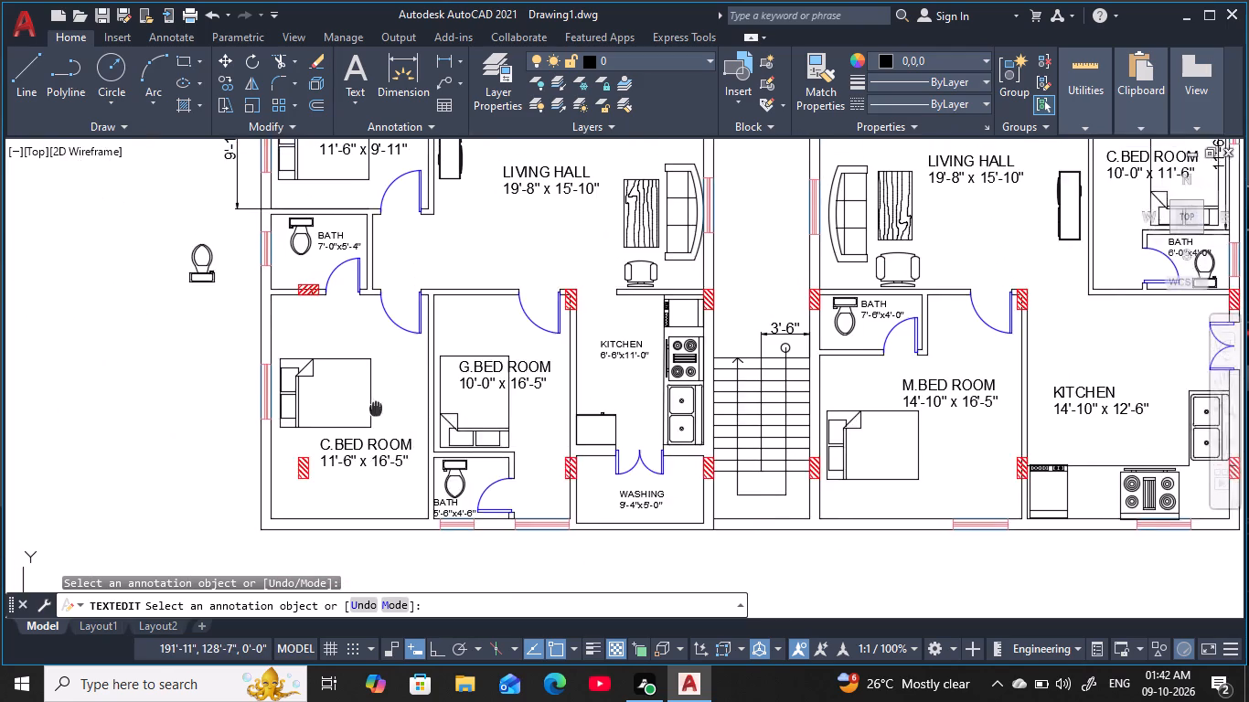
pyautogui.moveTo(379, 409); pyautogui.dragTo(423, 475, button='middle')
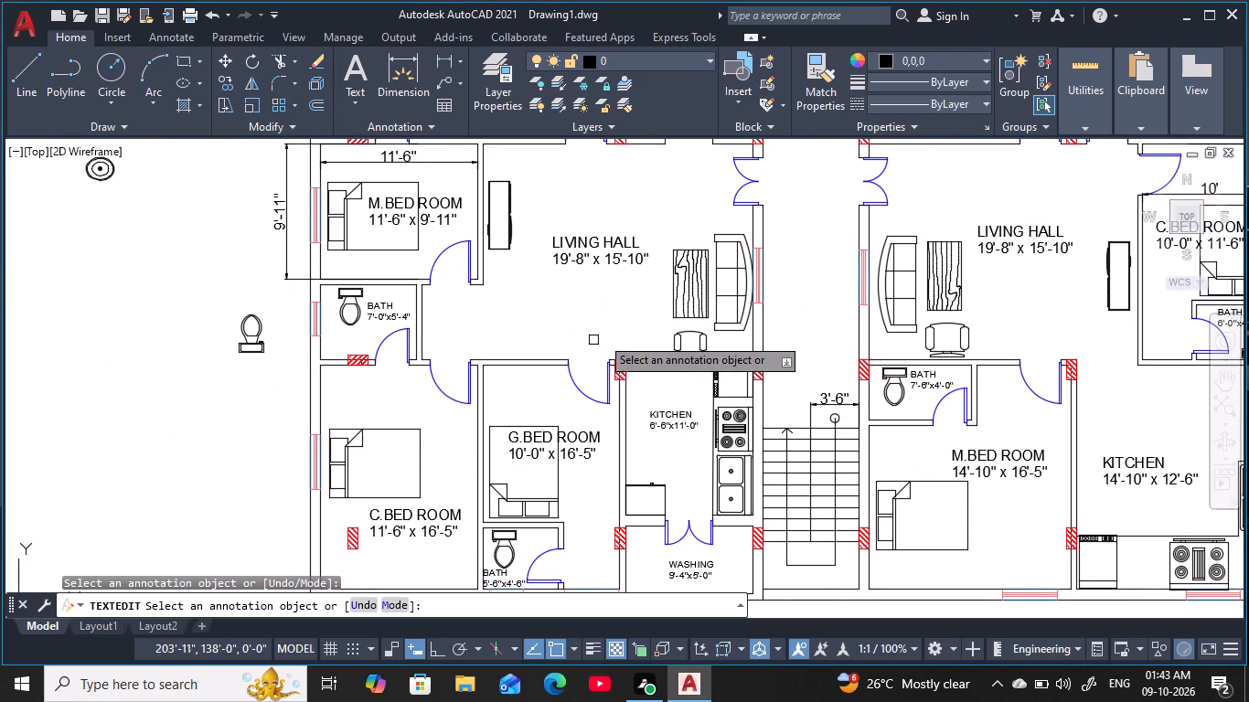
pyautogui.moveTo(1048, 387); pyautogui.dragTo(917, 399, button='middle')
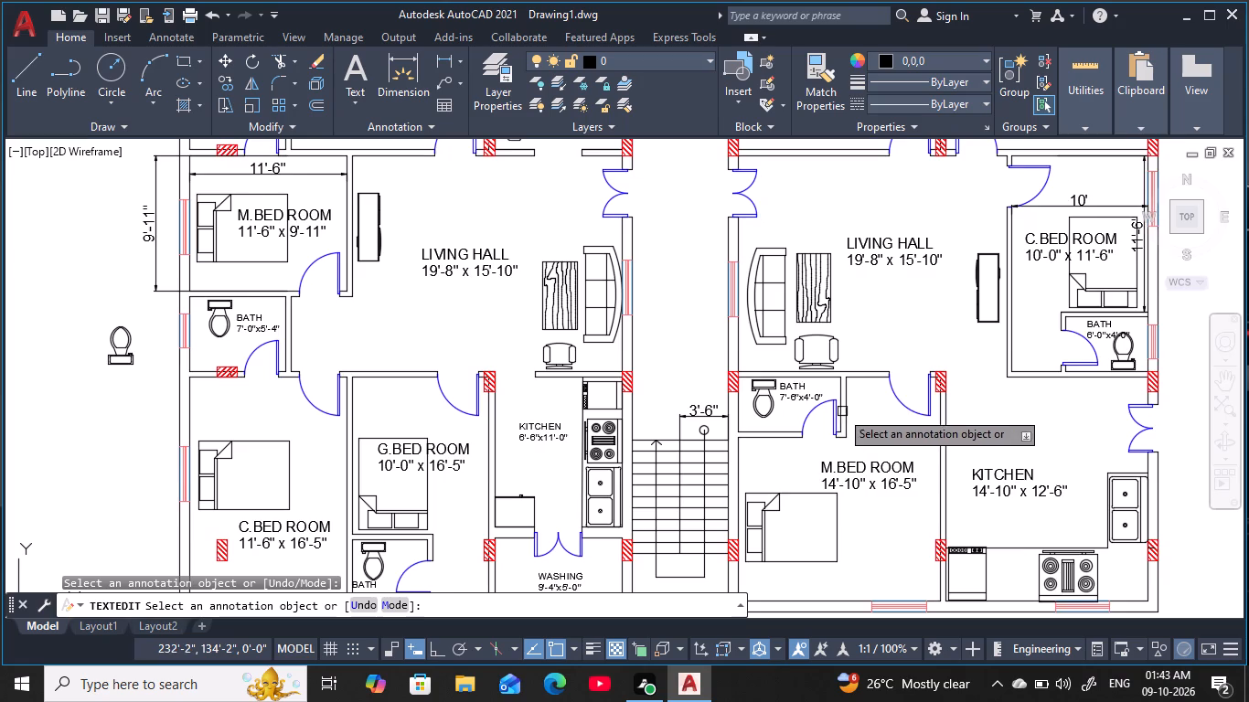
pyautogui.scroll(1, 809, 404)
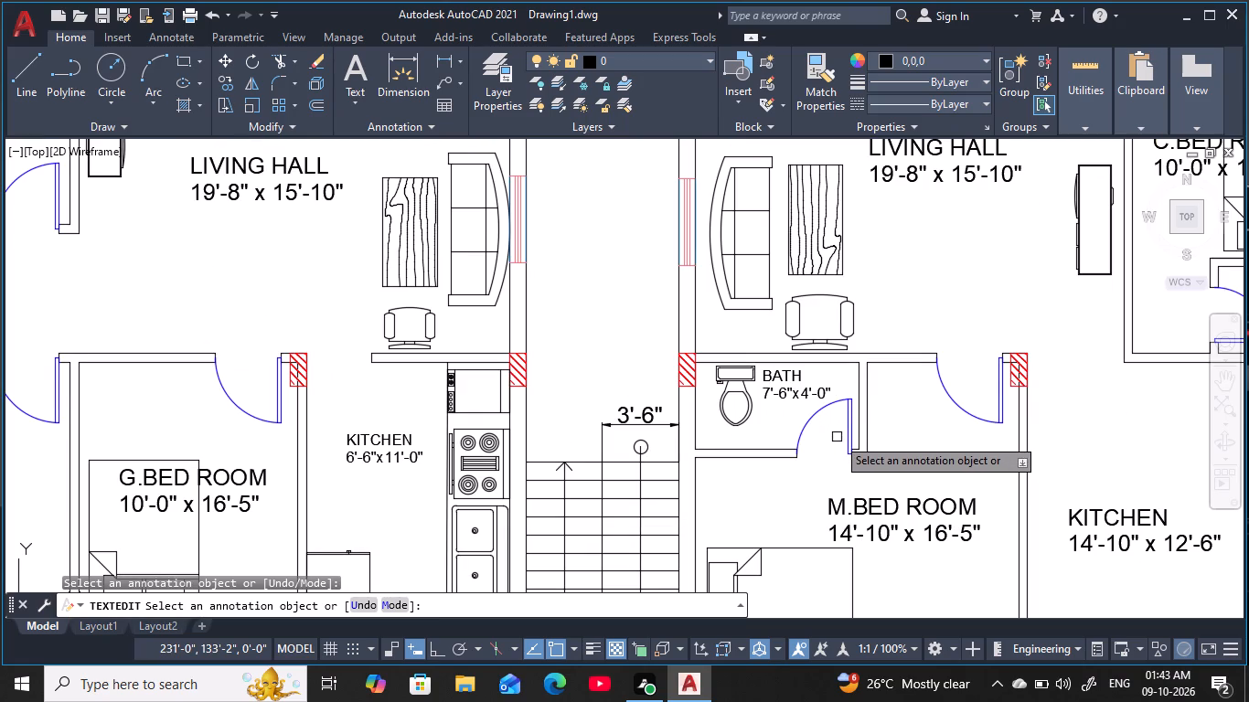
pyautogui.press('Escape')
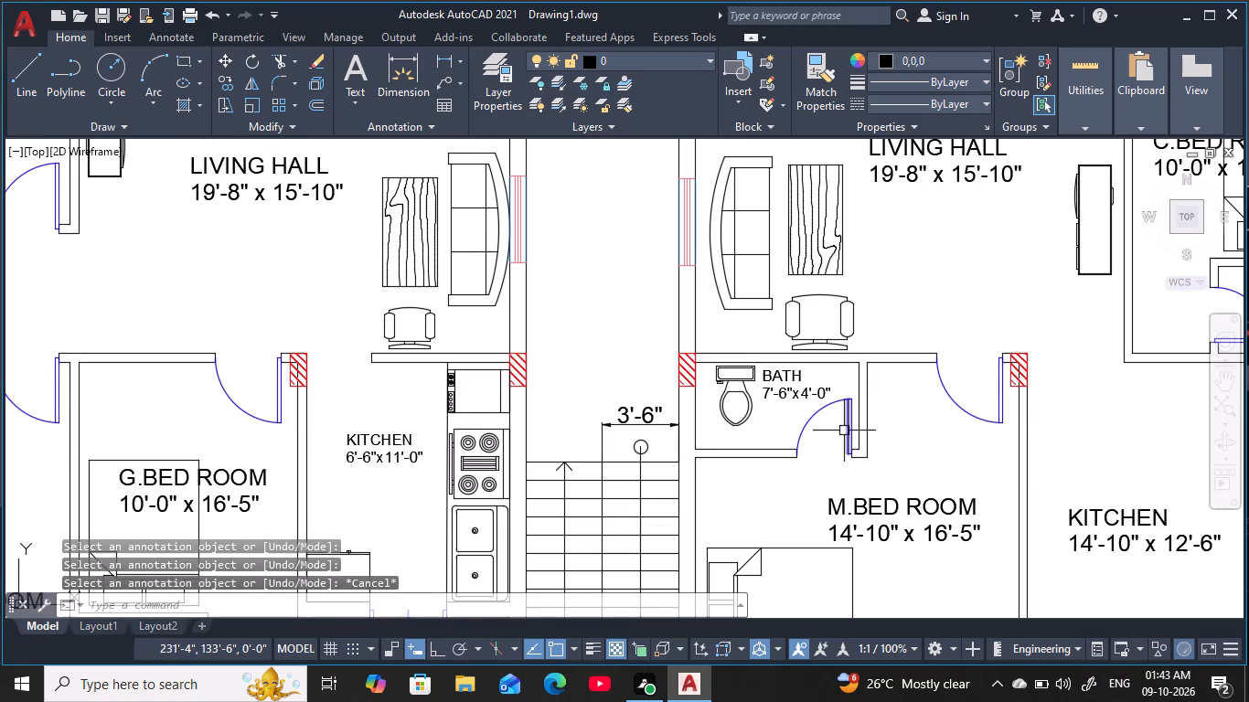
pyautogui.press('Escape')
pyautogui.press('Escape')
pyautogui.press('Escape')
pyautogui.press('Escape')
# Erase the vertical 9'-11" and horizontal 11'-6" temporary dimensions at the 11'-6" x 9'-11" M.BED ROOM.
pyautogui.scroll(-1, 592, 399)
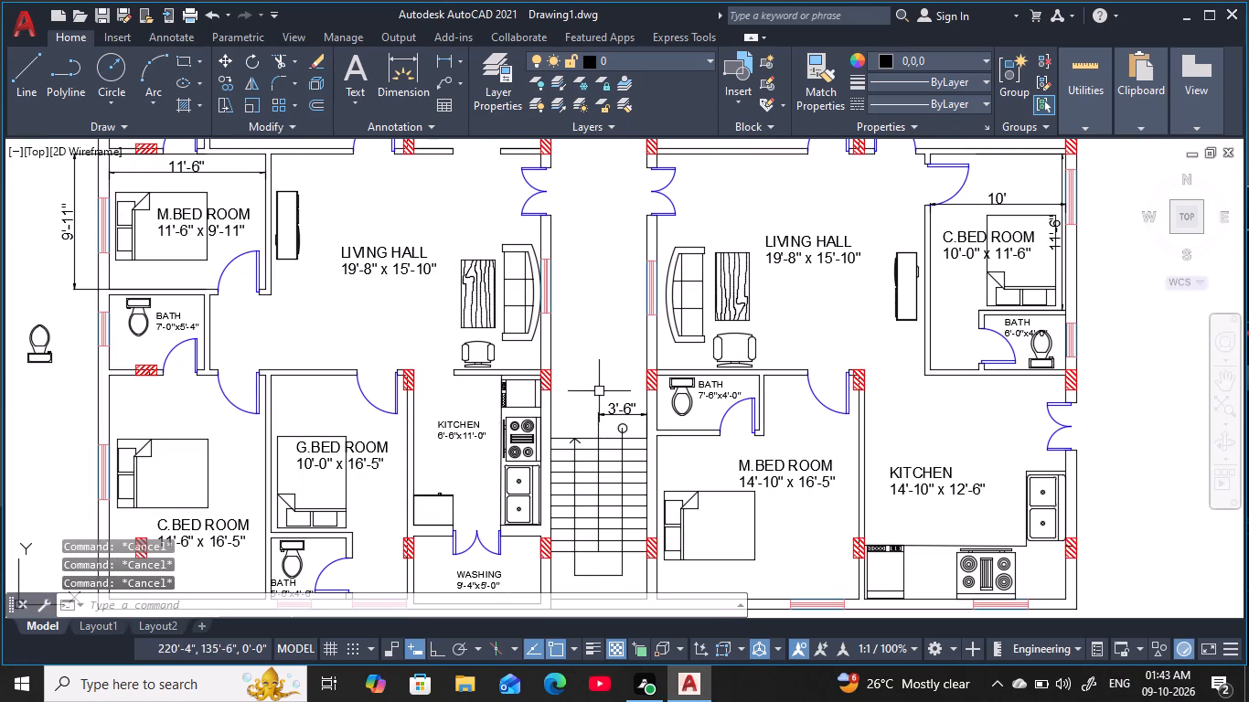
pyautogui.scroll(-1, 585, 346)
pyautogui.moveTo(585, 345); pyautogui.dragTo(555, 411, button='middle')
pyautogui.press('Escape')
pyautogui.press('Escape')
pyautogui.press('Escape')
pyautogui.press('Escape')
pyautogui.moveTo(553, 397); pyautogui.dragTo(572, 356, button='middle')
pyautogui.press('Escape')
pyautogui.press('Escape')
pyautogui.press('Escape')
pyautogui.press('Escape')
pyautogui.press('Escape')
pyautogui.scroll(1, 270, 308)
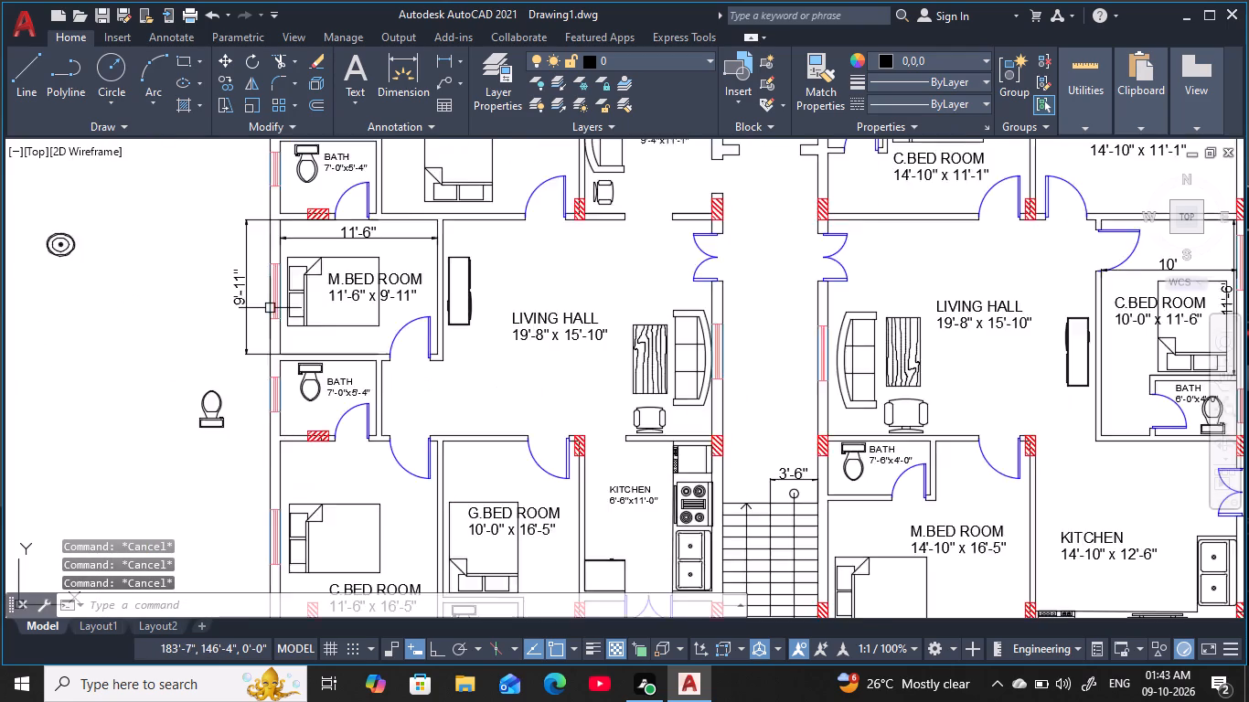
pyautogui.scroll(1, 270, 308)
pyautogui.press('Escape')
pyautogui.click(263, 312)
pyautogui.click(170, 306)
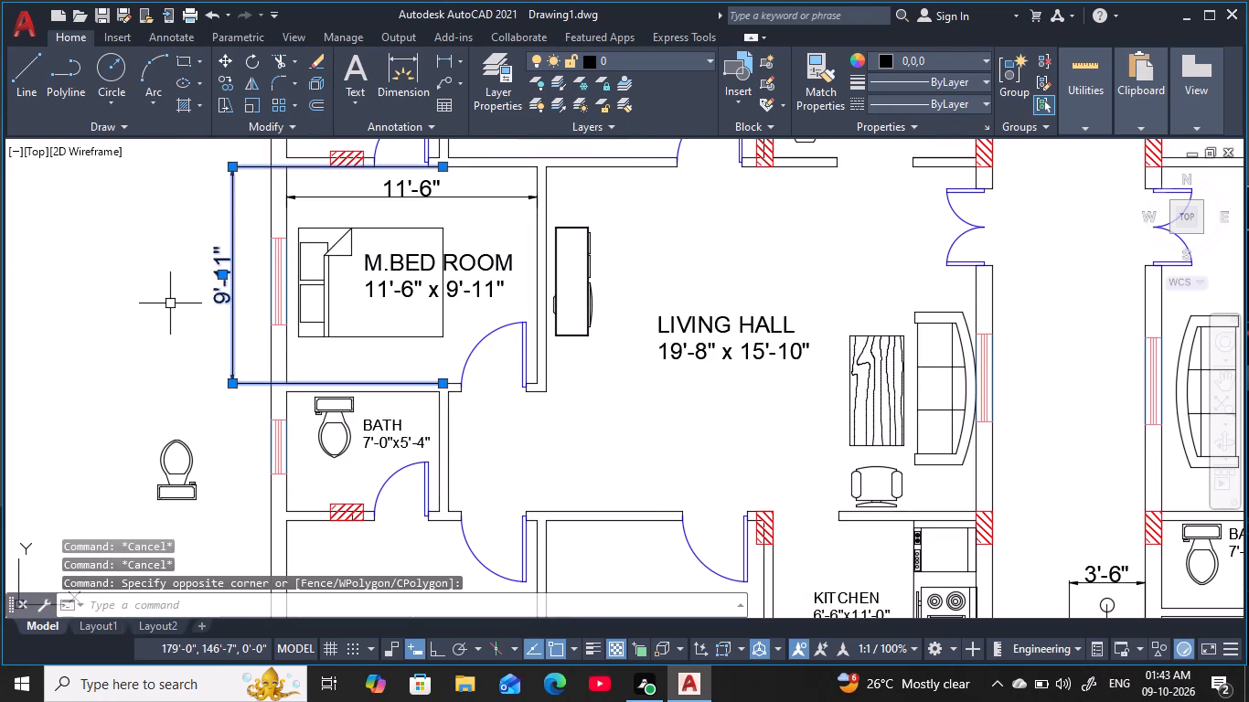
pyautogui.press('Delete')
pyautogui.scroll(-3, 340, 317)
pyautogui.scroll(4, 375, 308)
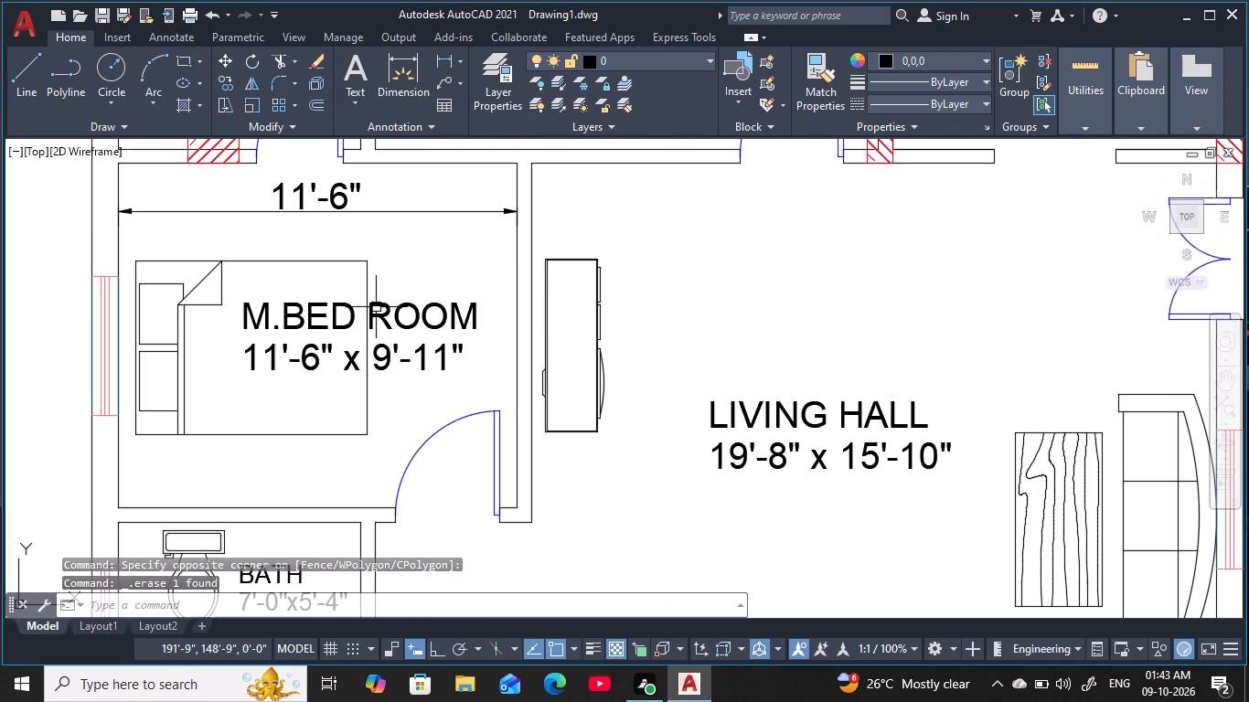
pyautogui.click(427, 243)
pyautogui.click(327, 194)
pyautogui.write('E')
pyautogui.press('space')
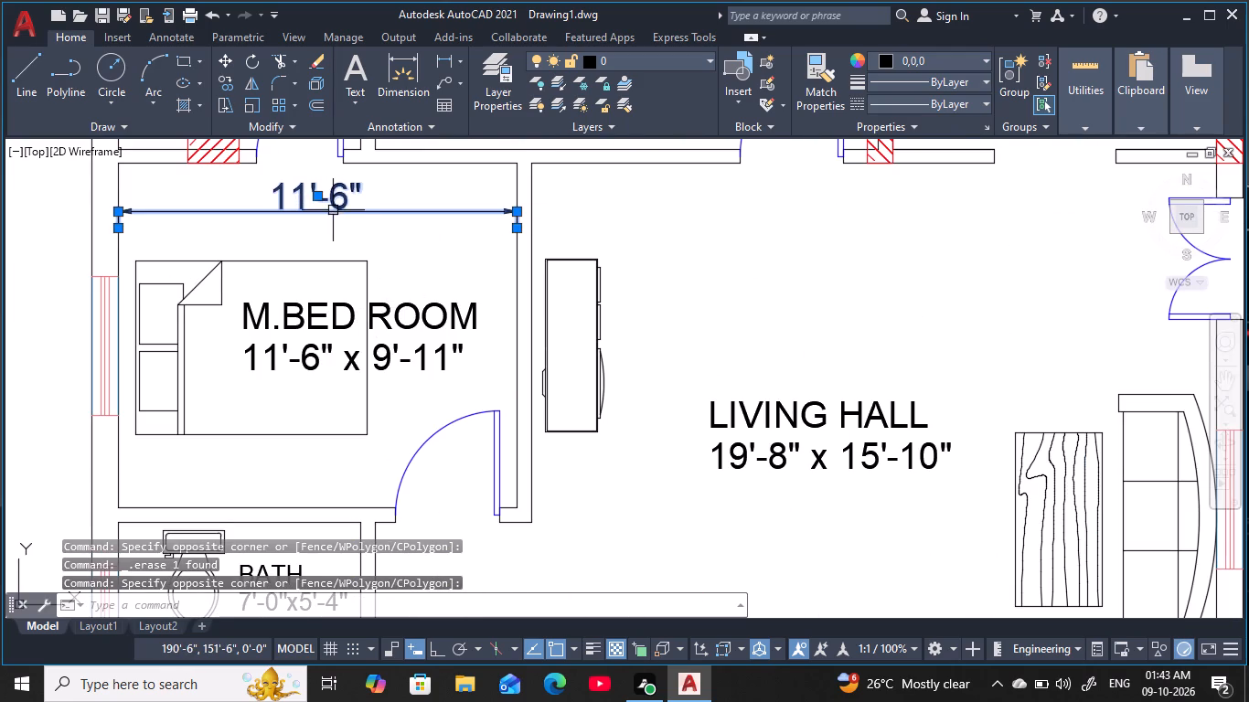
# Erase the spare toilet and oval basin symbols lying outside the plan's west wall.
pyautogui.scroll(-3, 343, 218)
pyautogui.moveTo(352, 237); pyautogui.dragTo(411, 333, button='middle')
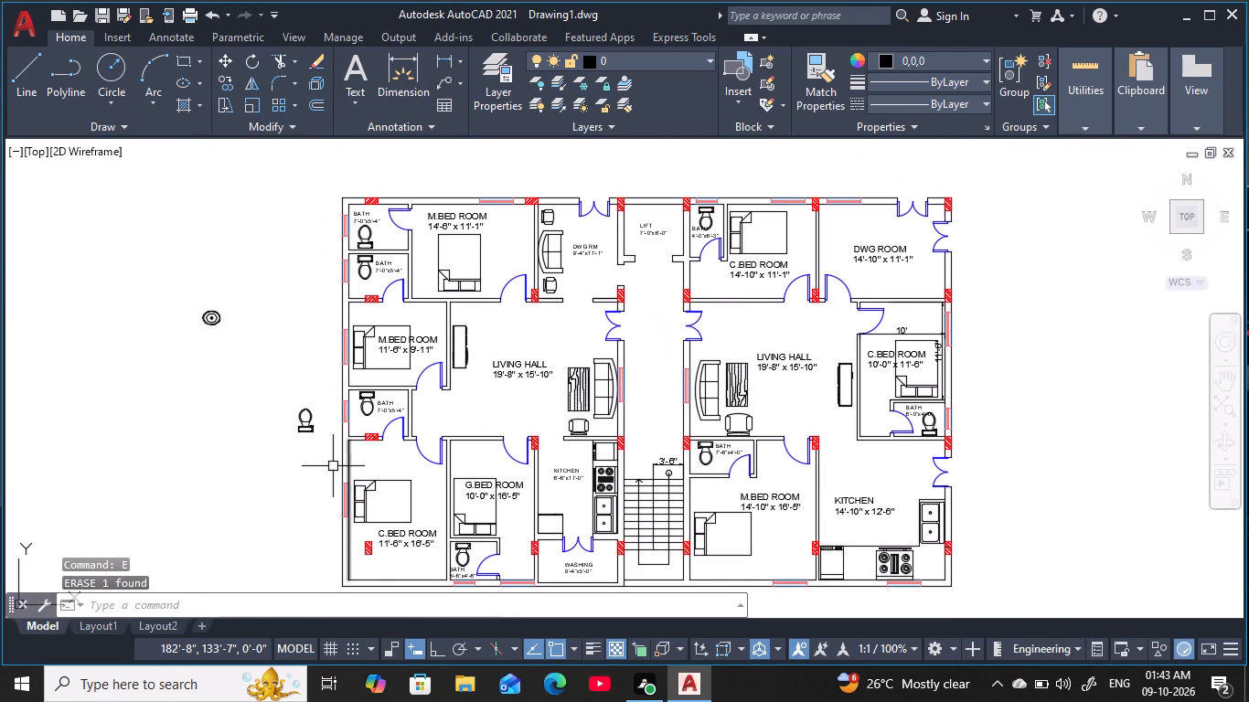
pyautogui.click(329, 465)
pyautogui.click(101, 252)
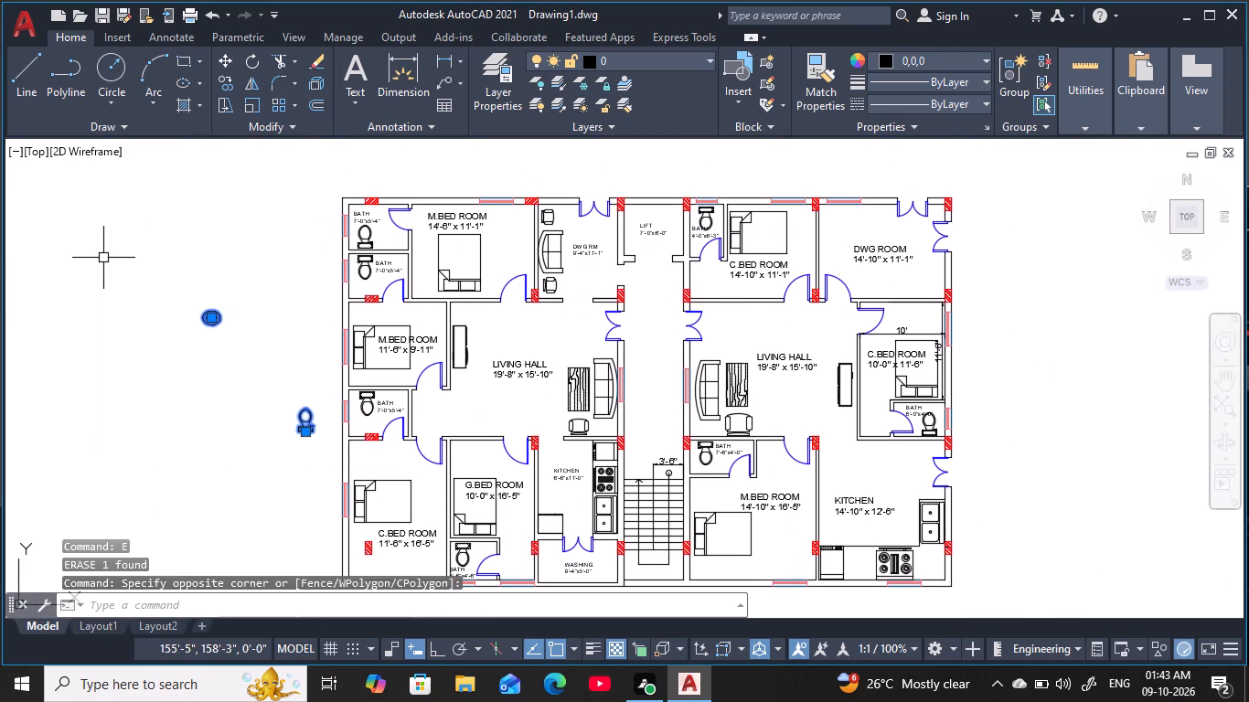
pyautogui.press('e')
pyautogui.press('space')
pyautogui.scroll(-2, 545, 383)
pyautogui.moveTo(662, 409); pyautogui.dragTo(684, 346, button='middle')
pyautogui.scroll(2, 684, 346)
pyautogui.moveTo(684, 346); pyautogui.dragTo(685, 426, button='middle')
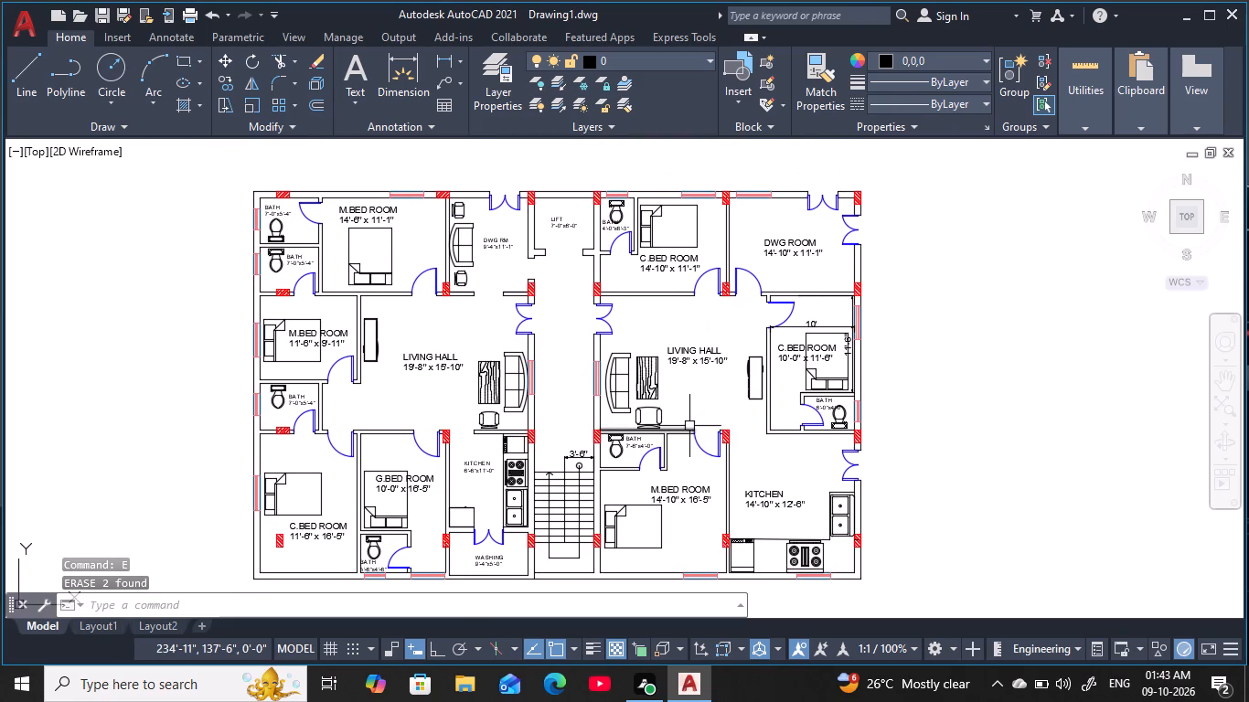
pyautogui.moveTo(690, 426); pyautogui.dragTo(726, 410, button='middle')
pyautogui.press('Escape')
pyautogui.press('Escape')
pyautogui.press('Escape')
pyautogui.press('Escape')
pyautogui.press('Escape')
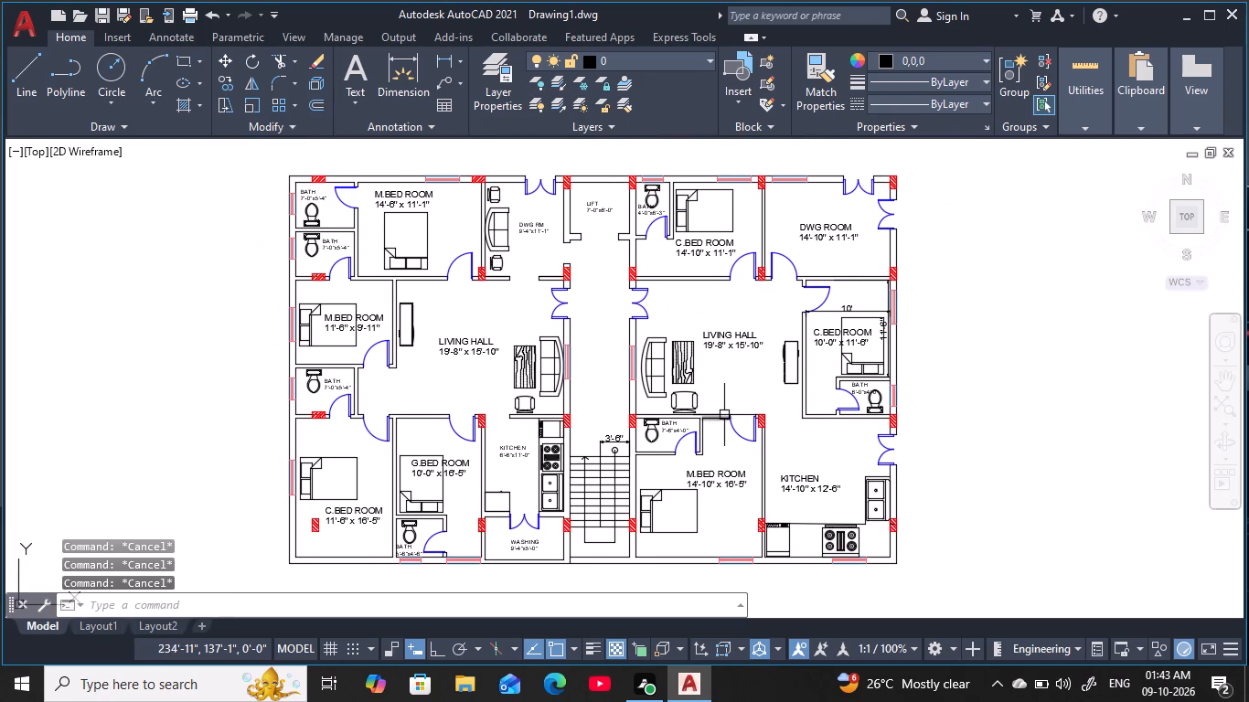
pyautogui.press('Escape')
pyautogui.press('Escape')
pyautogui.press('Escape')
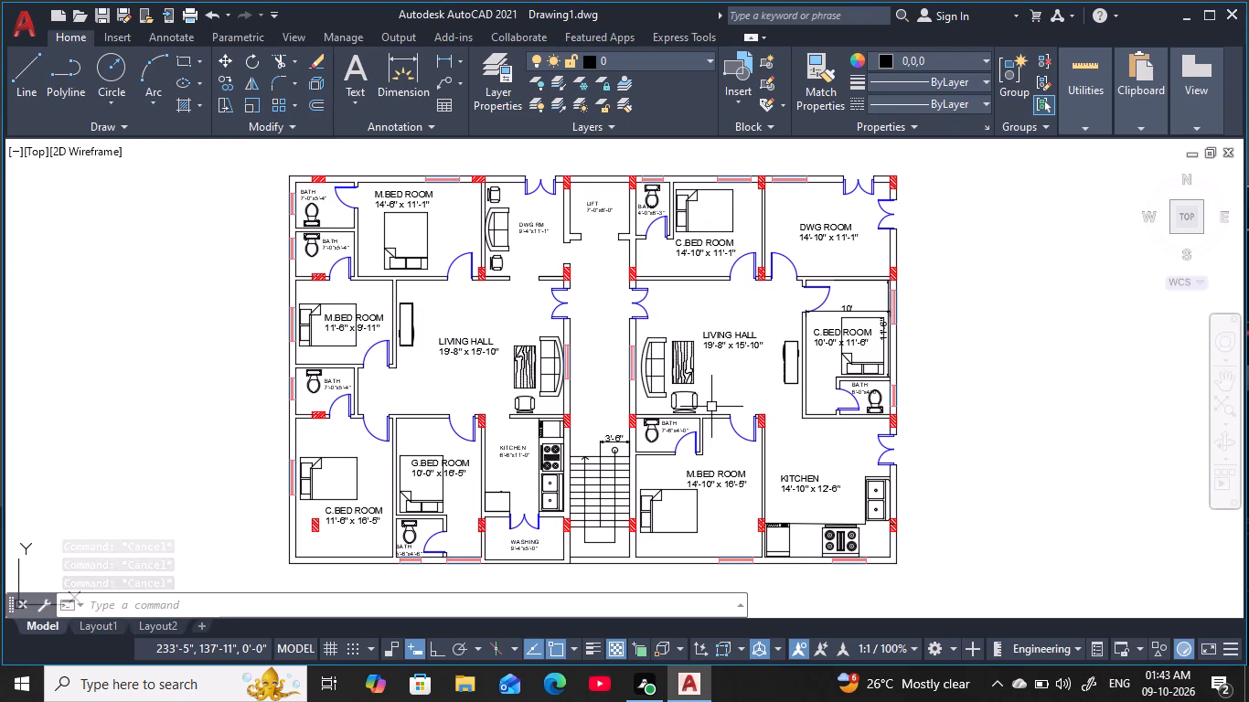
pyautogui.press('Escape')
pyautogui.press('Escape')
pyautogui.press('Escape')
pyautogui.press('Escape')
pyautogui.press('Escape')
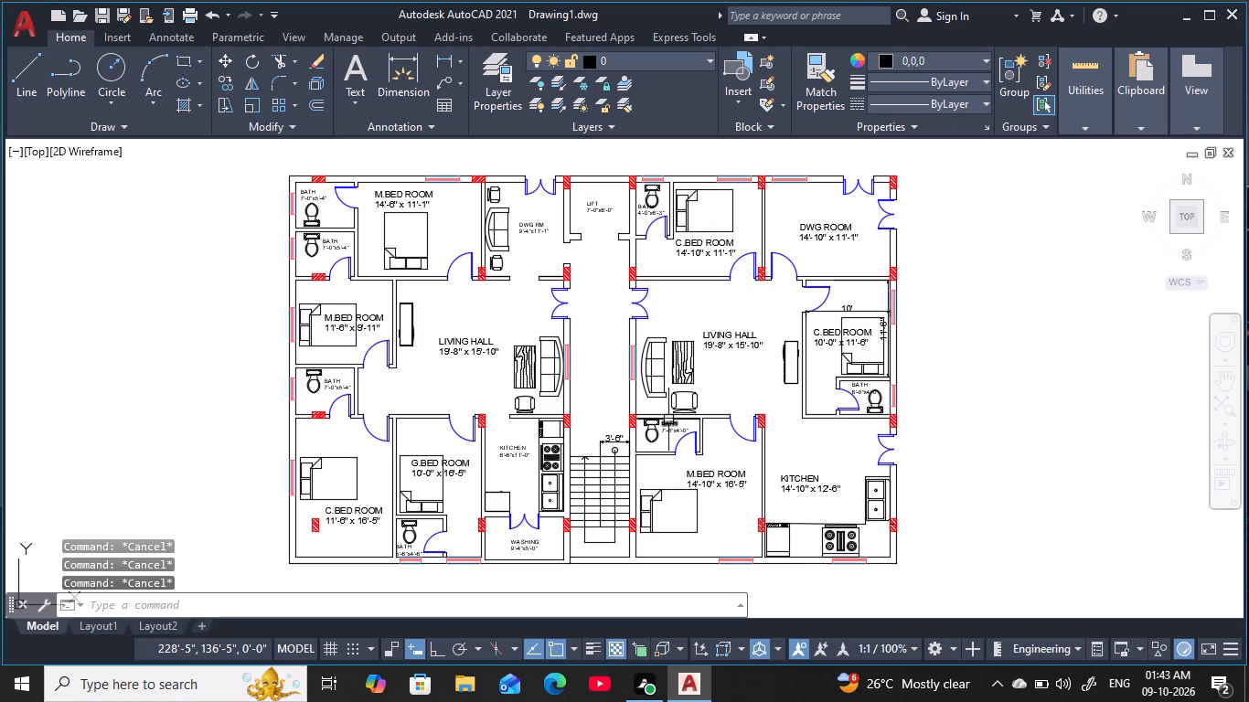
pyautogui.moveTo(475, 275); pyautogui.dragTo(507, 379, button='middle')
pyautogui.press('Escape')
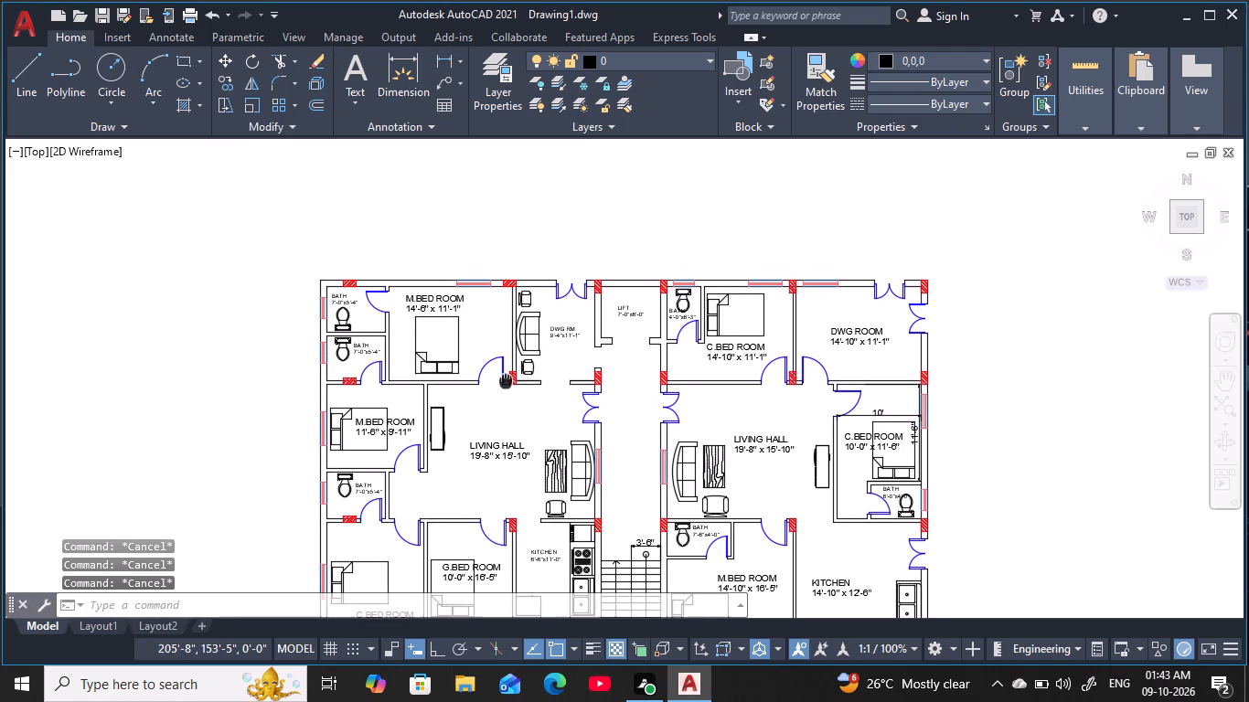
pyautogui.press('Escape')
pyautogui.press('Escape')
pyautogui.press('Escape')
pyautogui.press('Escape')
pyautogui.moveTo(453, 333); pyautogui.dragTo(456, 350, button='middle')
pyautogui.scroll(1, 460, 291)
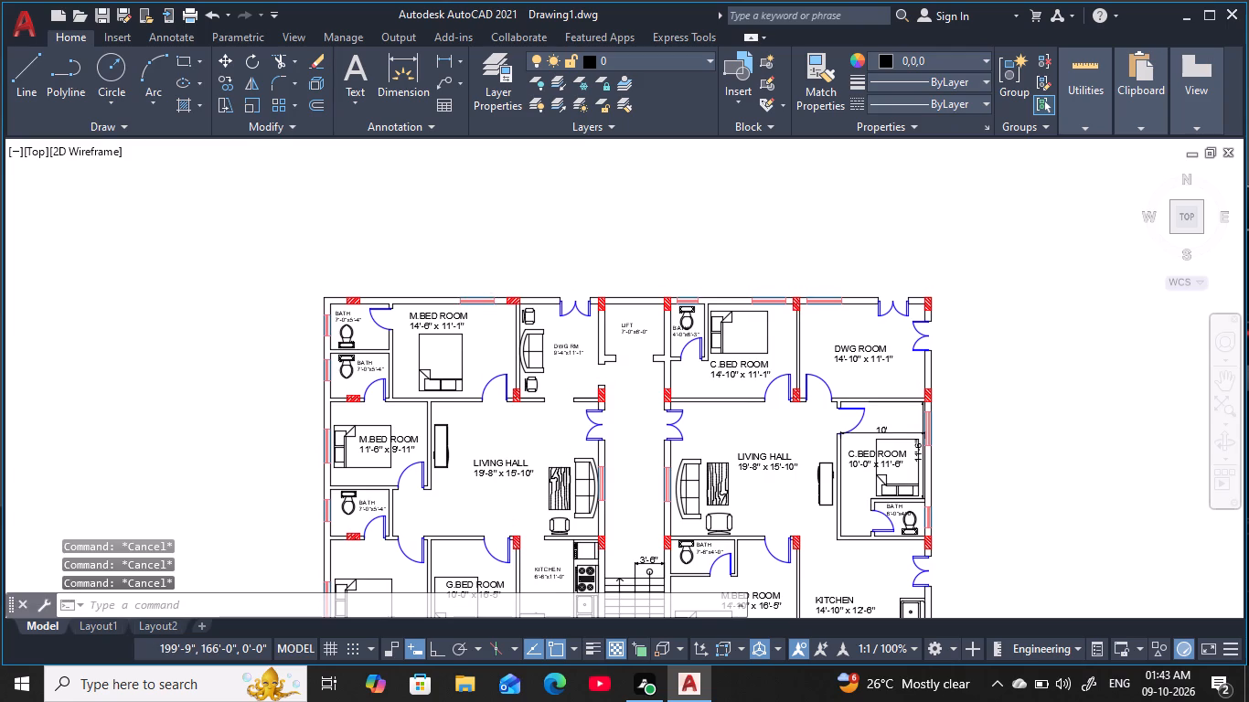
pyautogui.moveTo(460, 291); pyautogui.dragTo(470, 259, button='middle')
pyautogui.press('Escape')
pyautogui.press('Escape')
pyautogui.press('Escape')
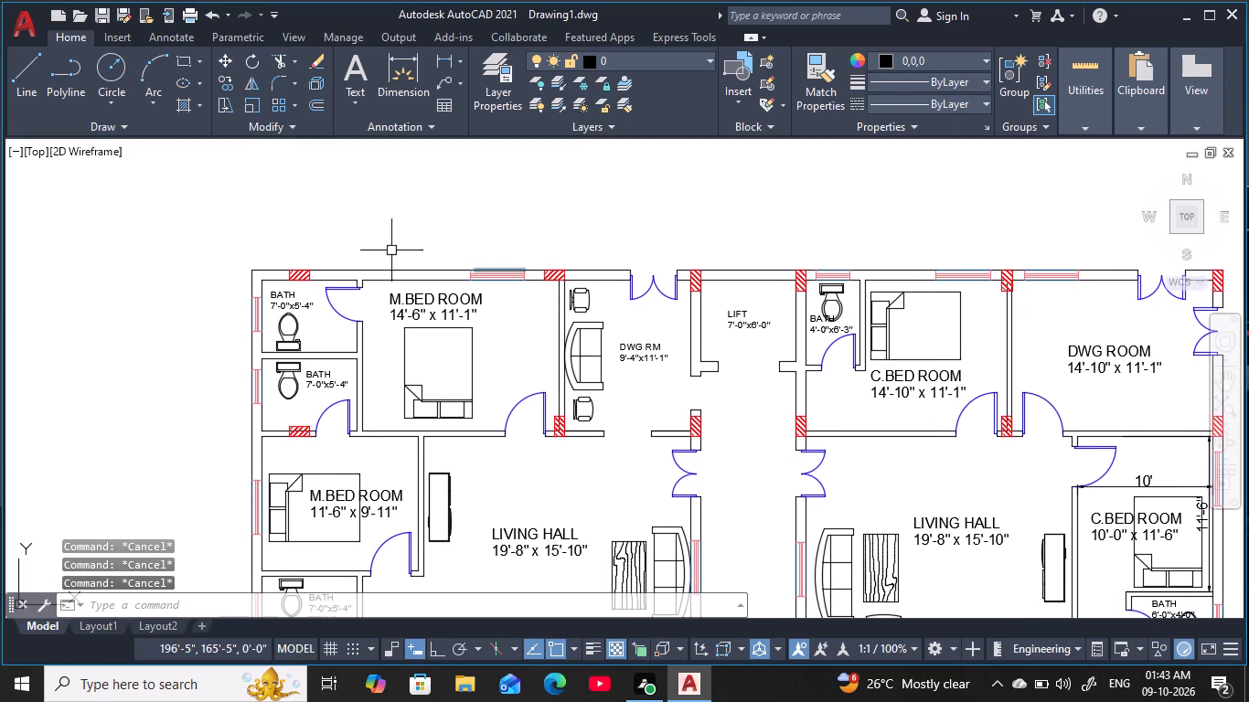
# Load the HIDDEN linetype from acadiso.lin and make it the current linetype.
pyautogui.click(972, 98)
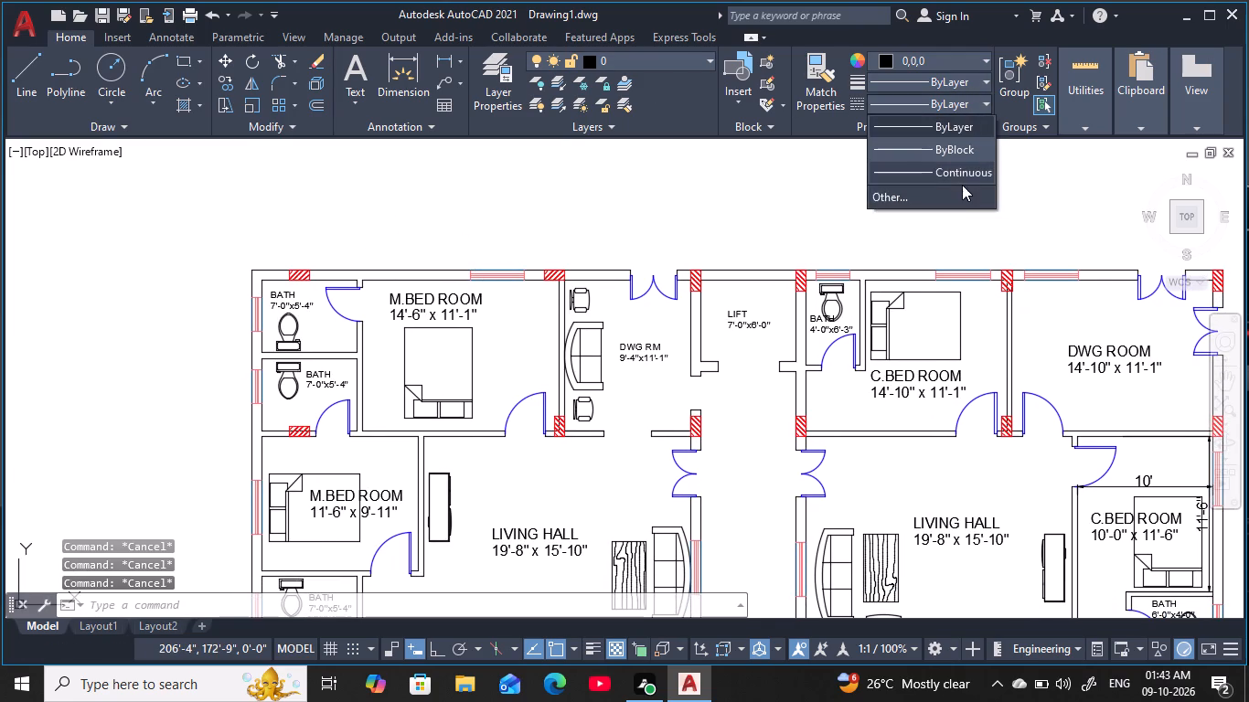
pyautogui.click(933, 194)
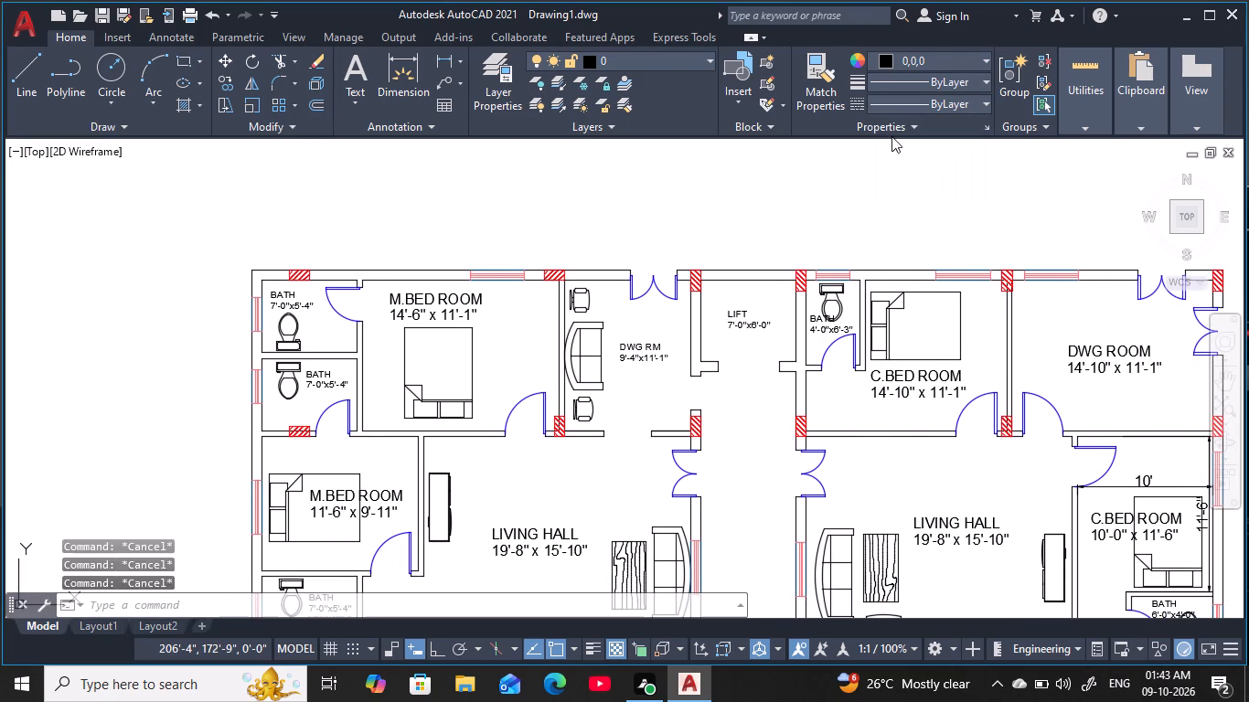
pyautogui.click(774, 186)
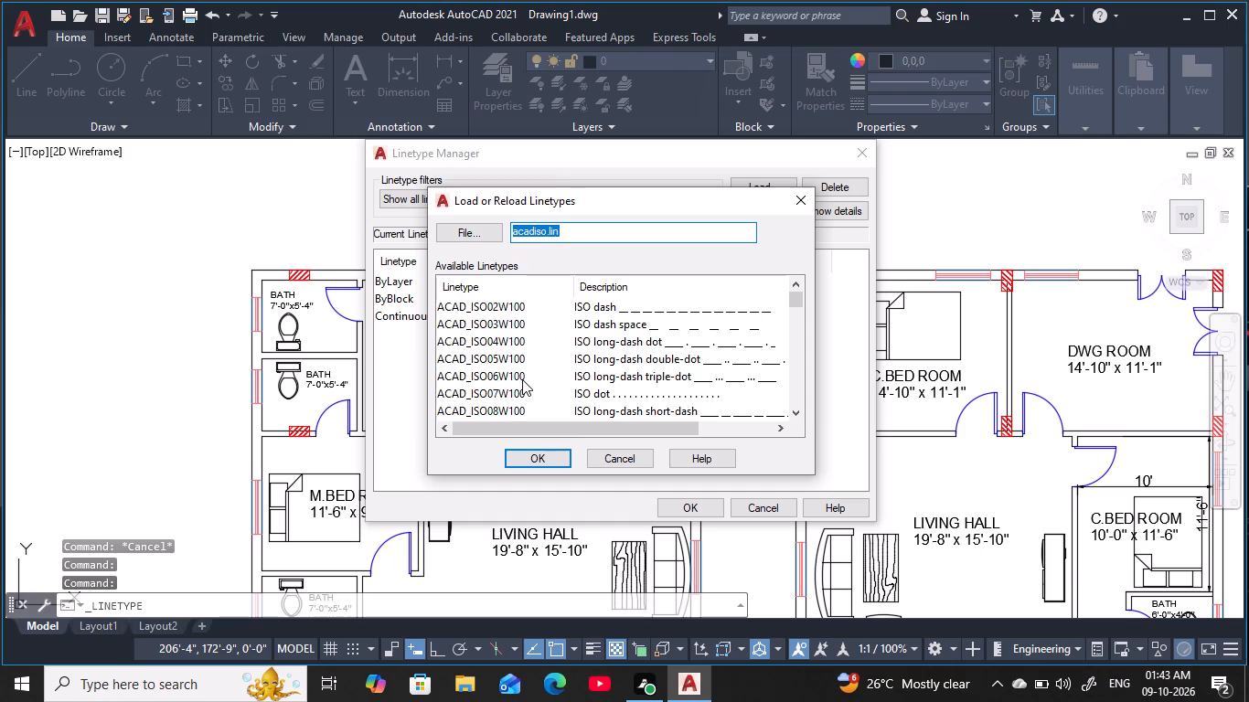
pyautogui.scroll(-11, 536, 366)
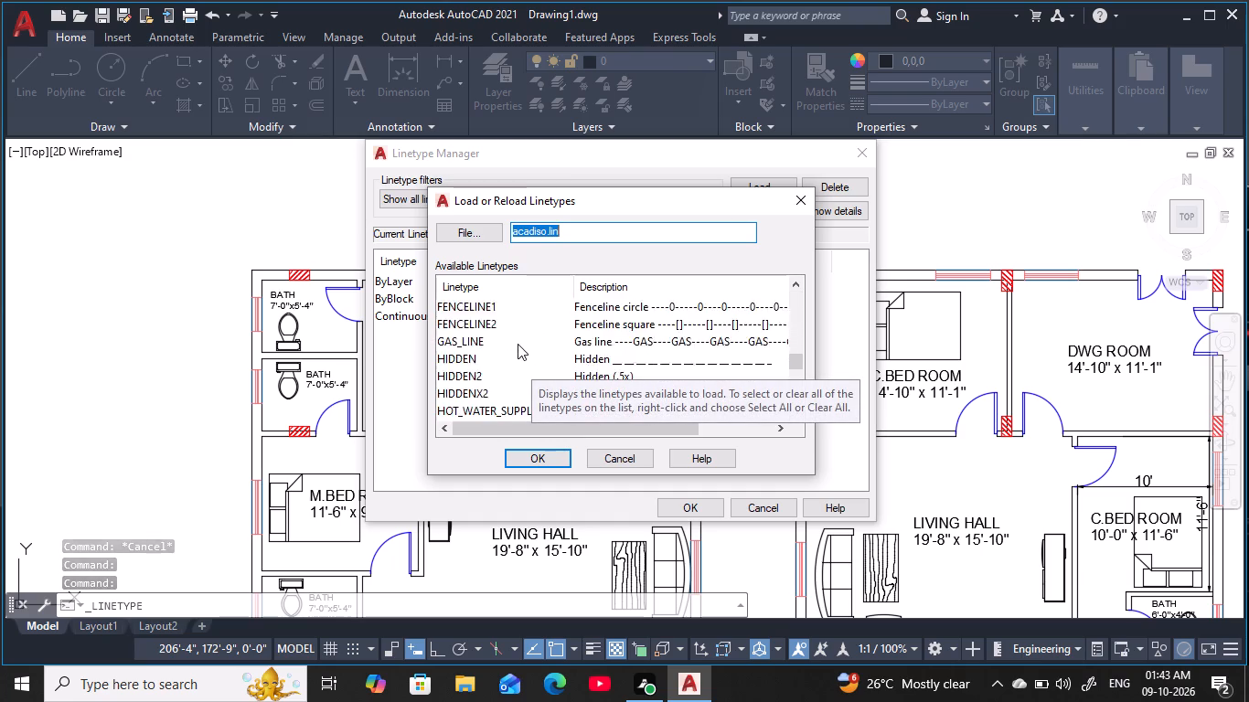
pyautogui.scroll(-2, 518, 344)
pyautogui.scroll(2, 503, 331)
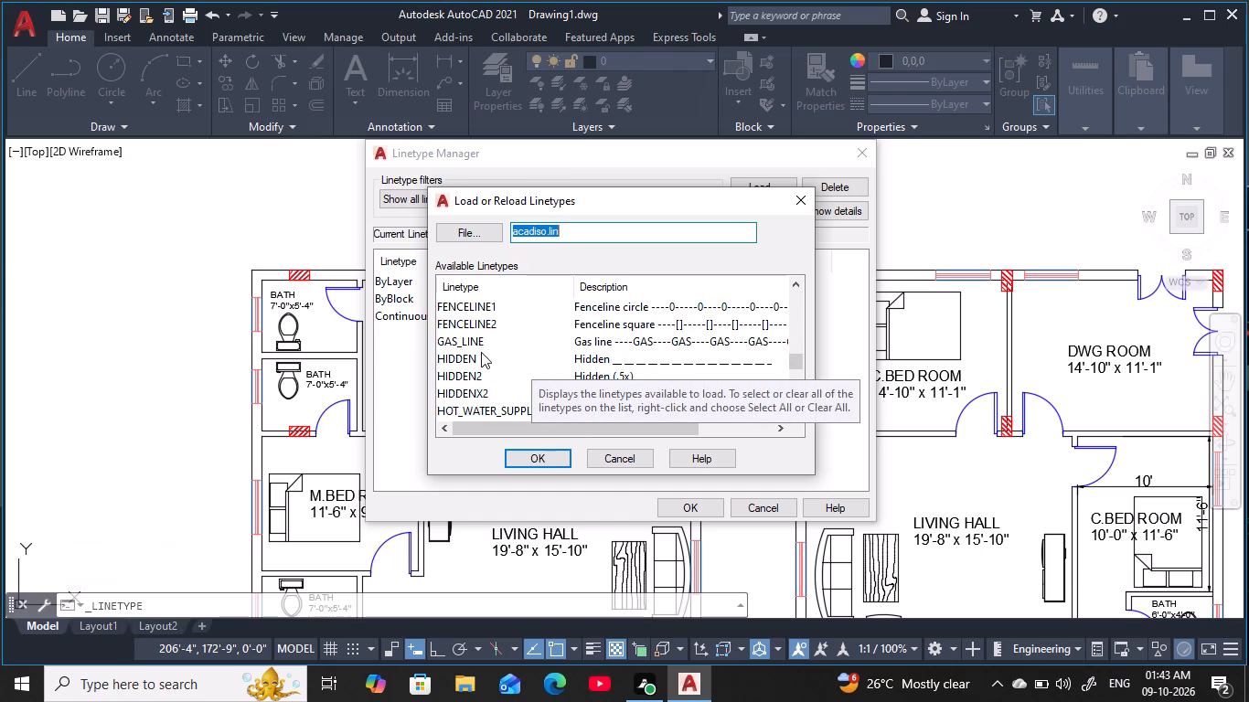
pyautogui.click(481, 353)
pyautogui.click(553, 455)
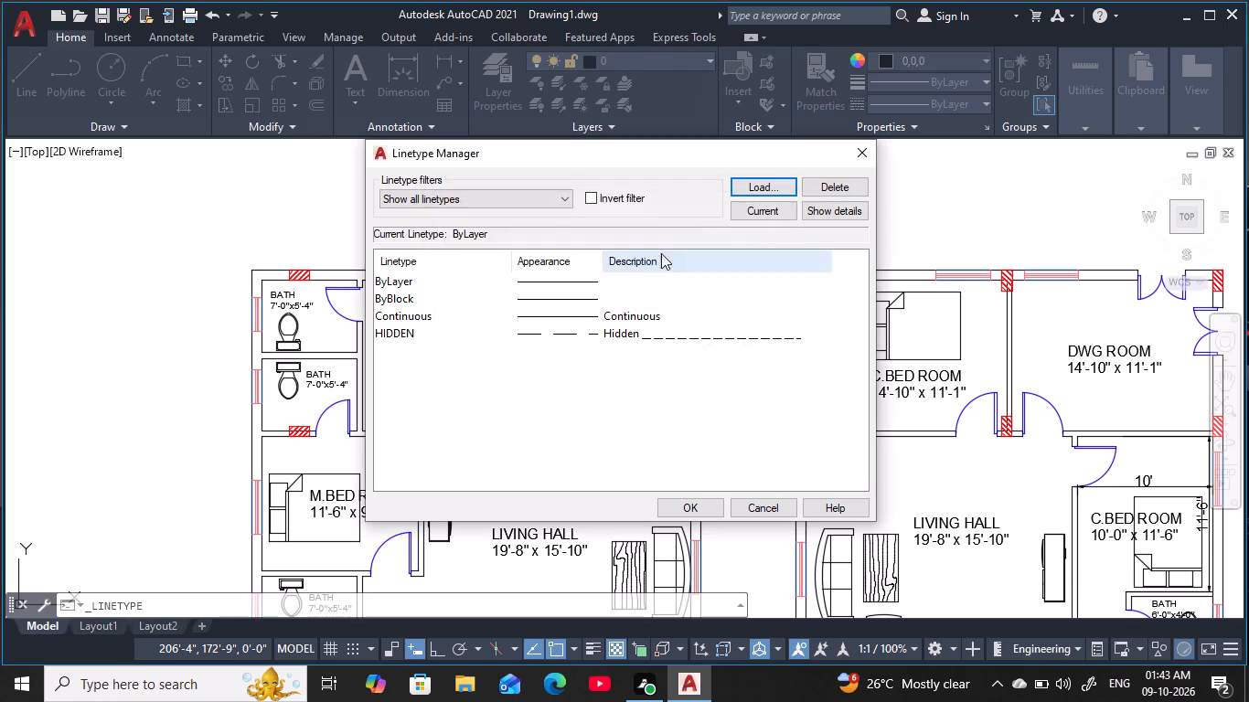
pyautogui.click(651, 331)
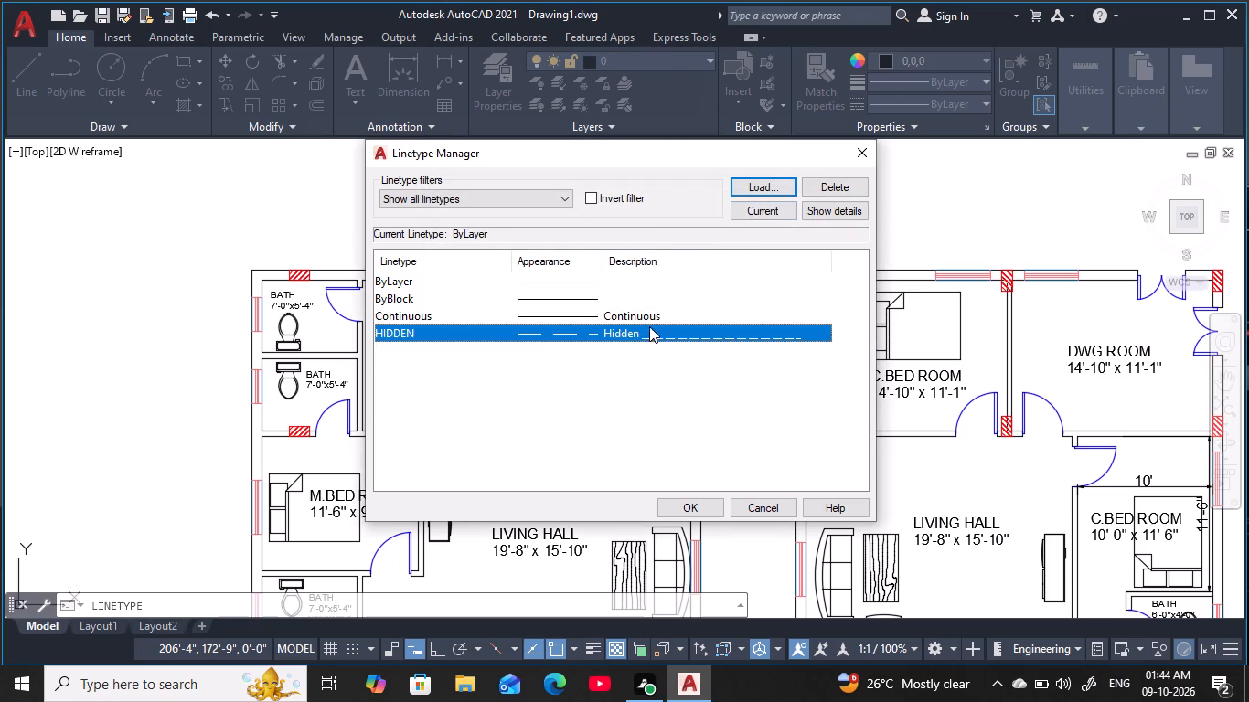
pyautogui.click(763, 211)
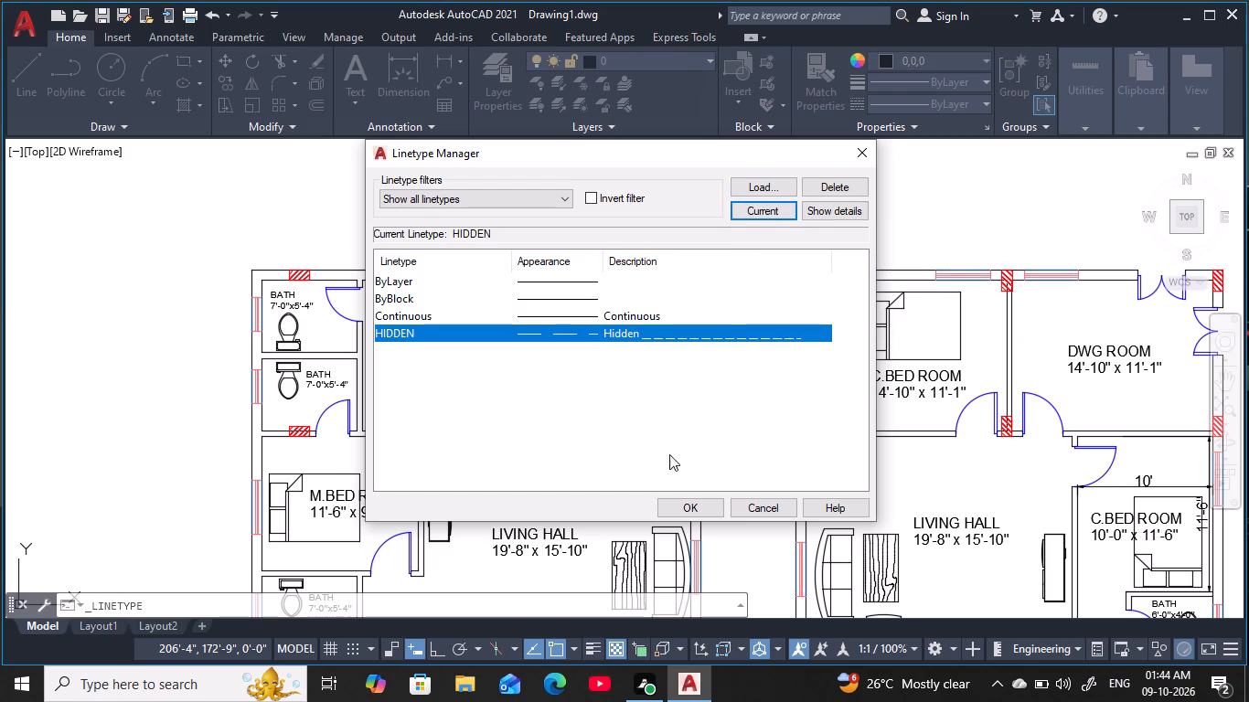
pyautogui.click(674, 510)
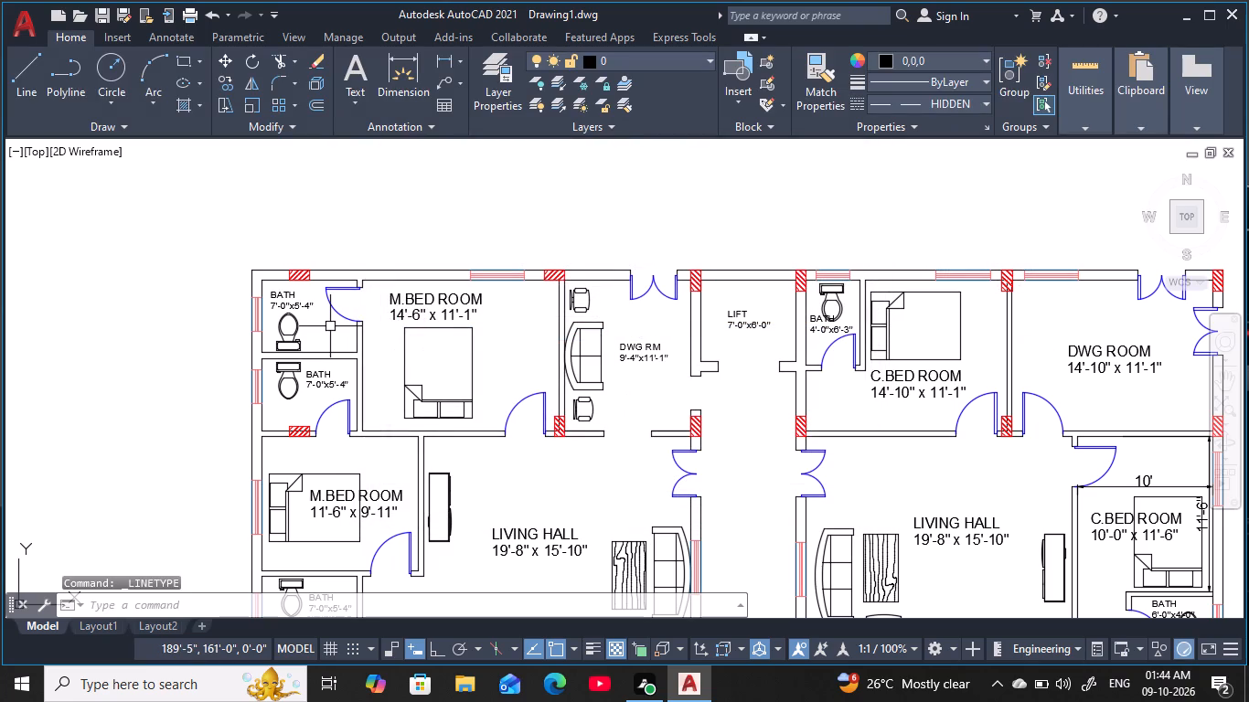
# Start a dashed line at the plan's outer northwest corner and run it 3'-6" due north.
pyautogui.write('L')
pyautogui.press('space')
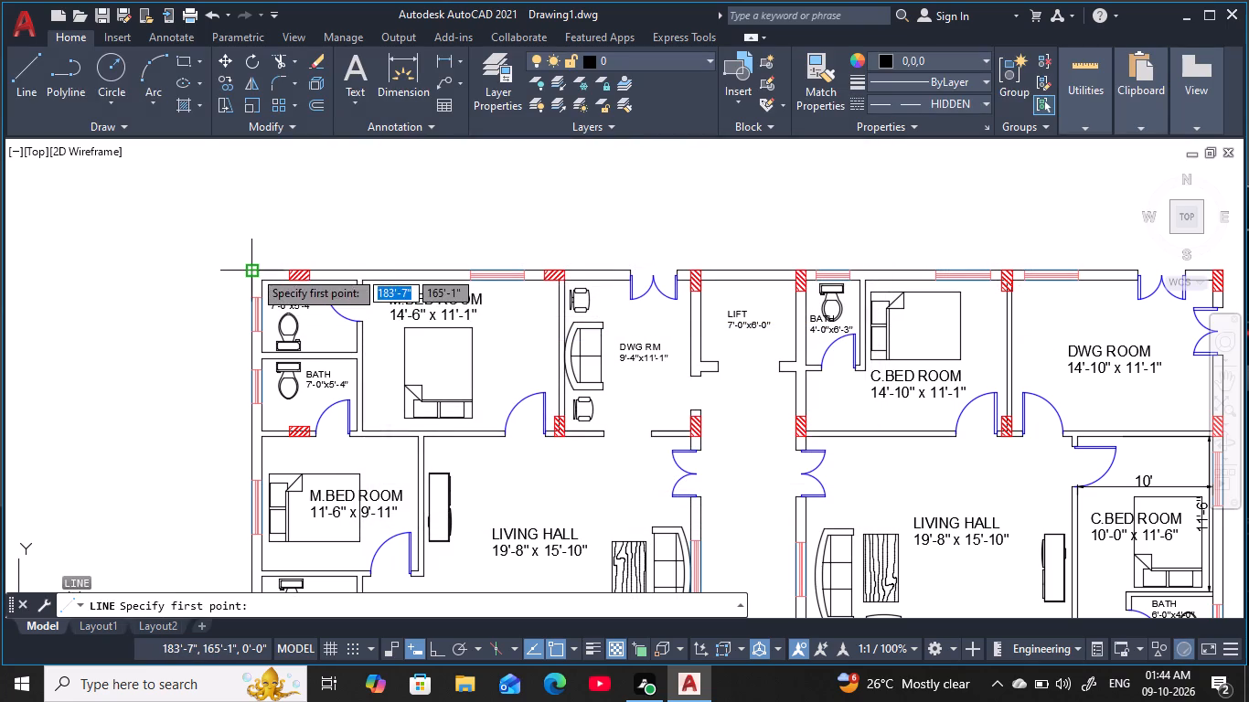
pyautogui.click(253, 270)
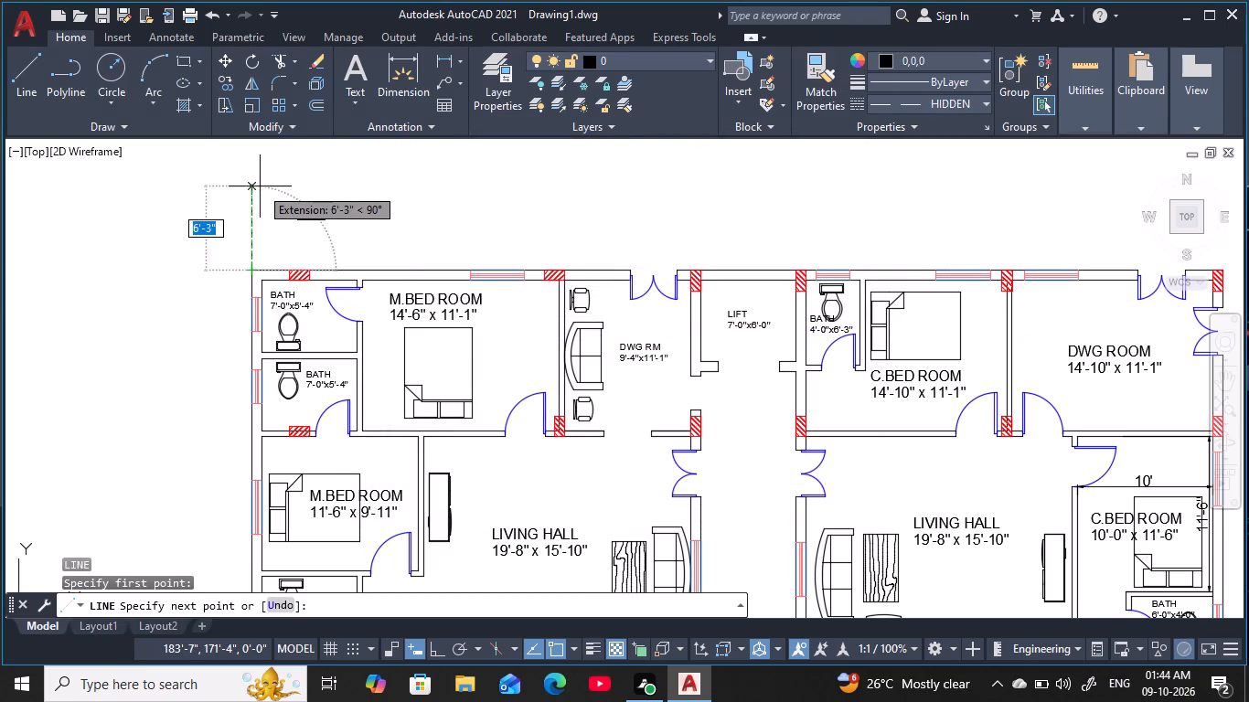
pyautogui.press('3')
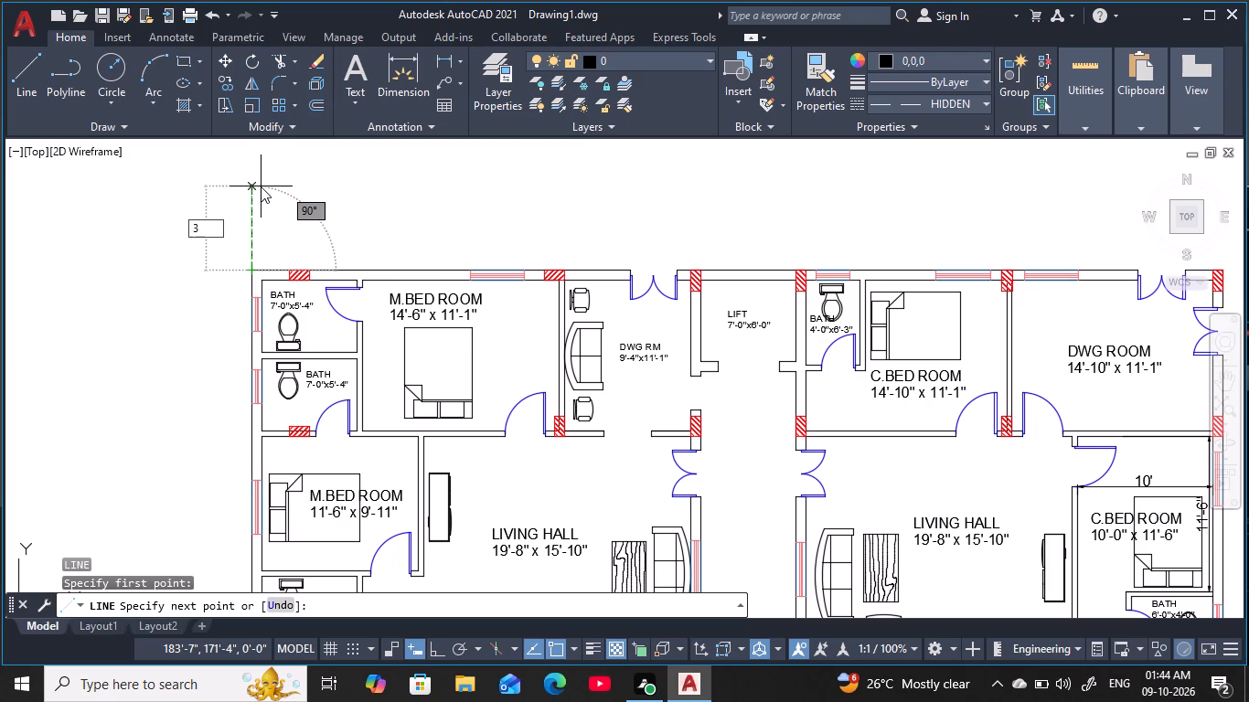
pyautogui.press("'")
pyautogui.write('6')
pyautogui.press('space')
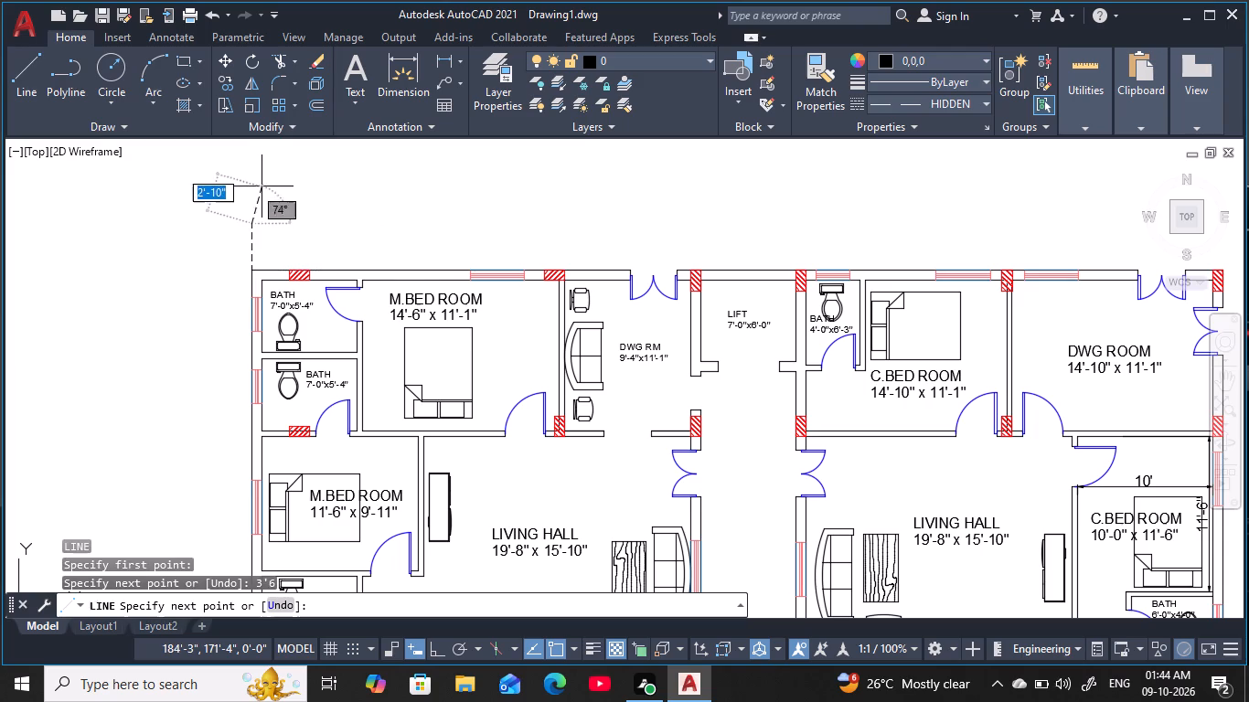
# Continue the dashed line east with ortho on to align with the outer northeast corner, then 3'-6" further east.
pyautogui.moveTo(950, 245); pyautogui.dragTo(294, 175, button='middle')
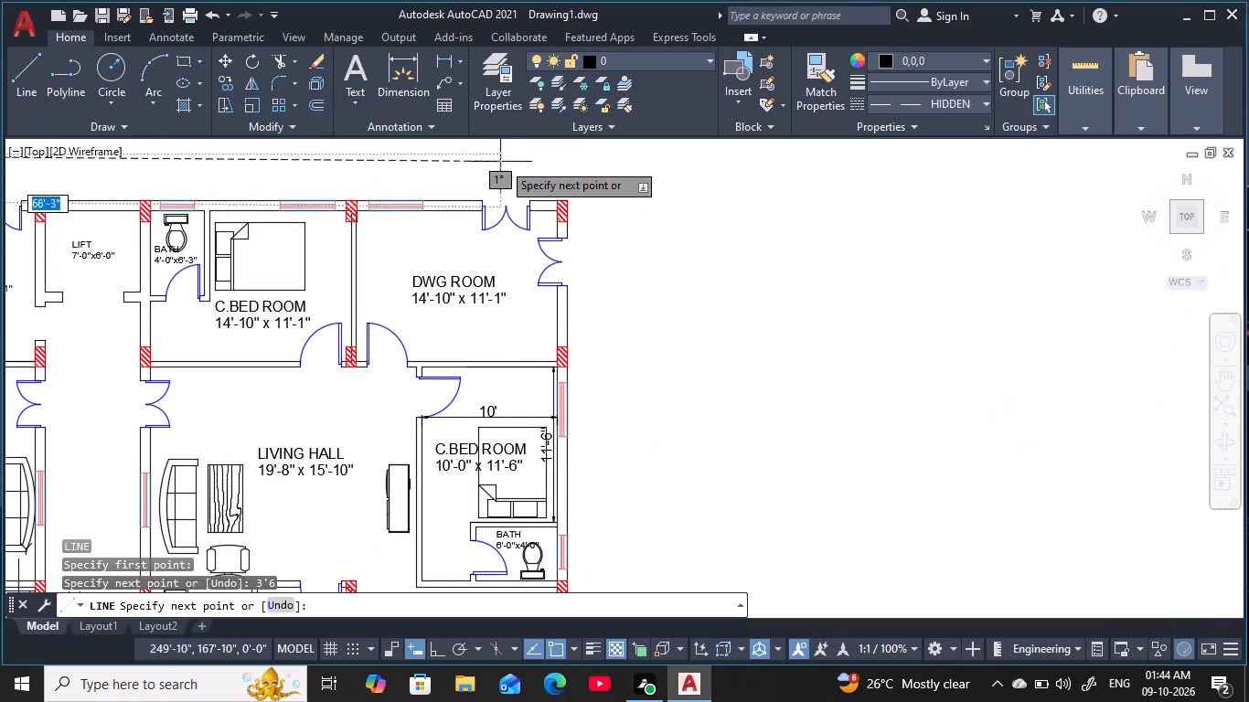
pyautogui.moveTo(532, 177); pyautogui.dragTo(609, 239, button='middle')
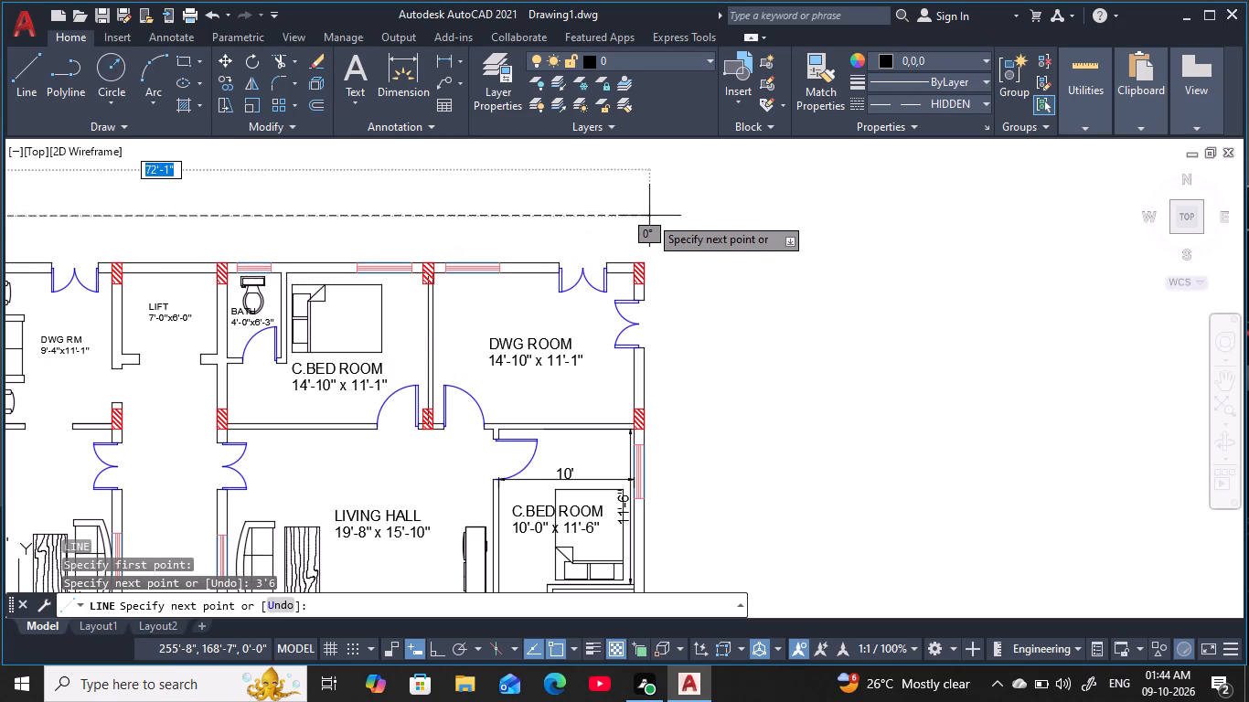
pyautogui.scroll(3, 648, 248)
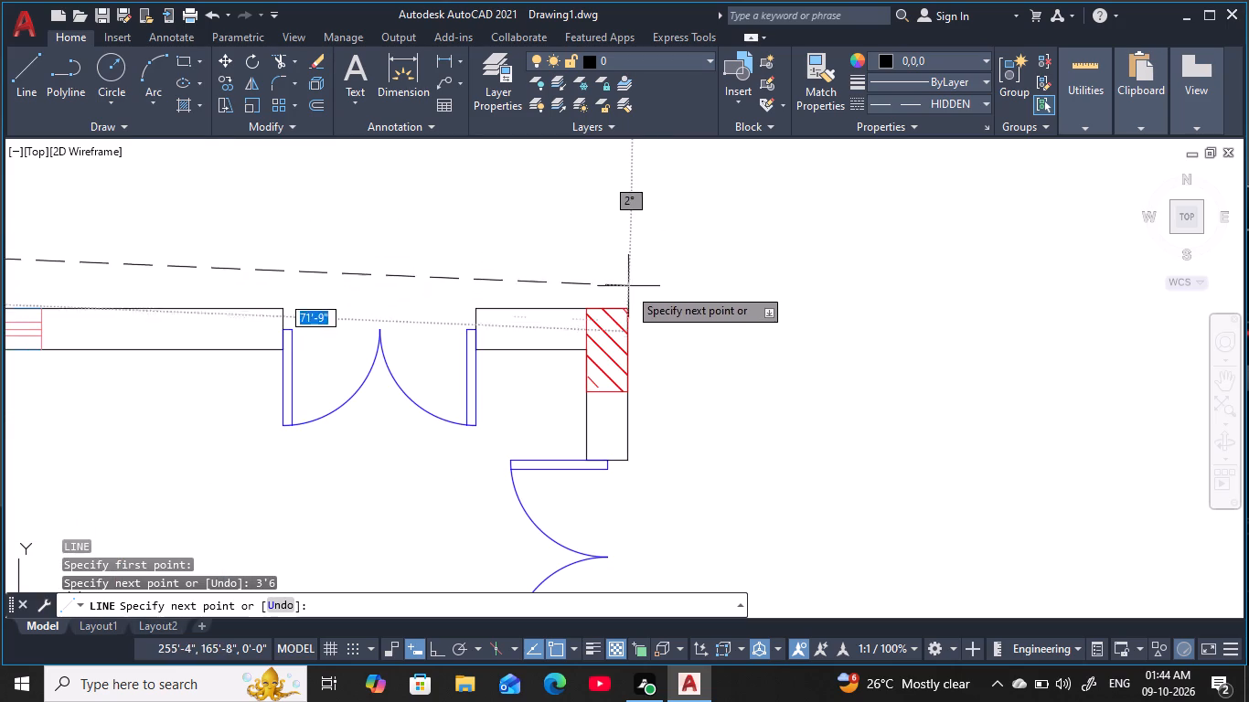
pyautogui.moveTo(628, 292); pyautogui.dragTo(638, 322, button='middle')
pyautogui.scroll(-1, 635, 340)
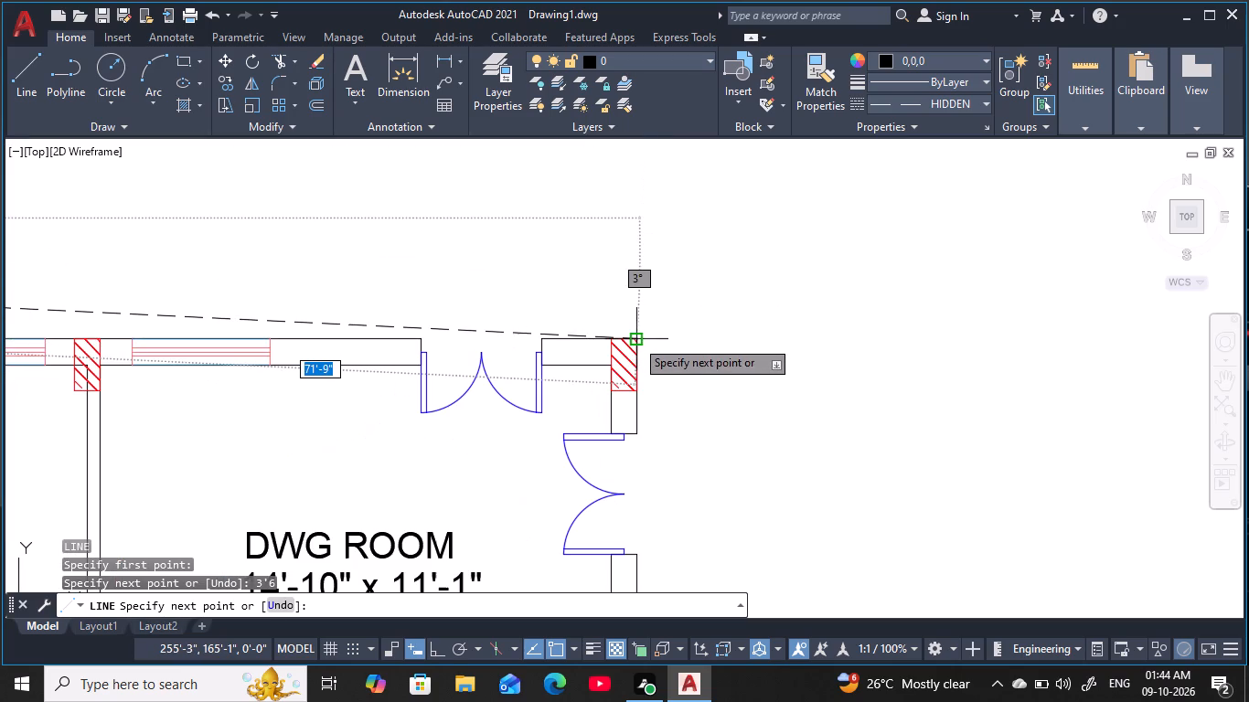
pyautogui.press('F8')
pyautogui.moveTo(633, 310); pyautogui.dragTo(633, 356, button='middle')
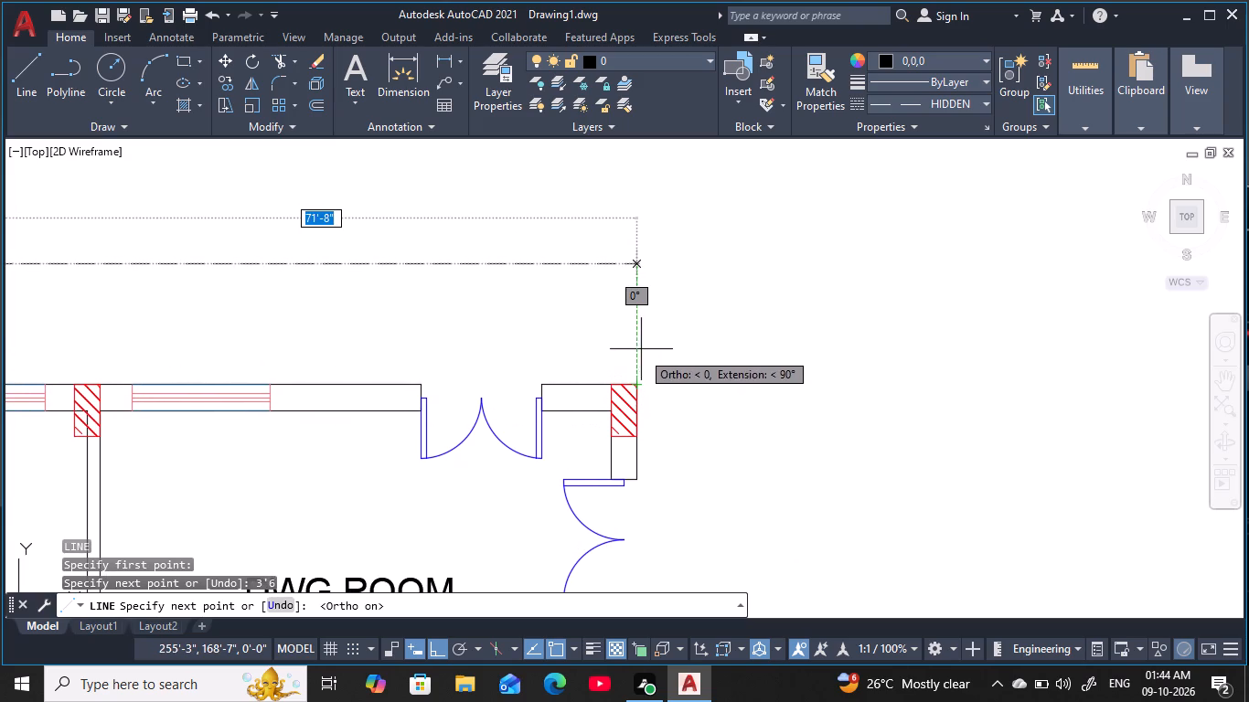
pyautogui.click(636, 265)
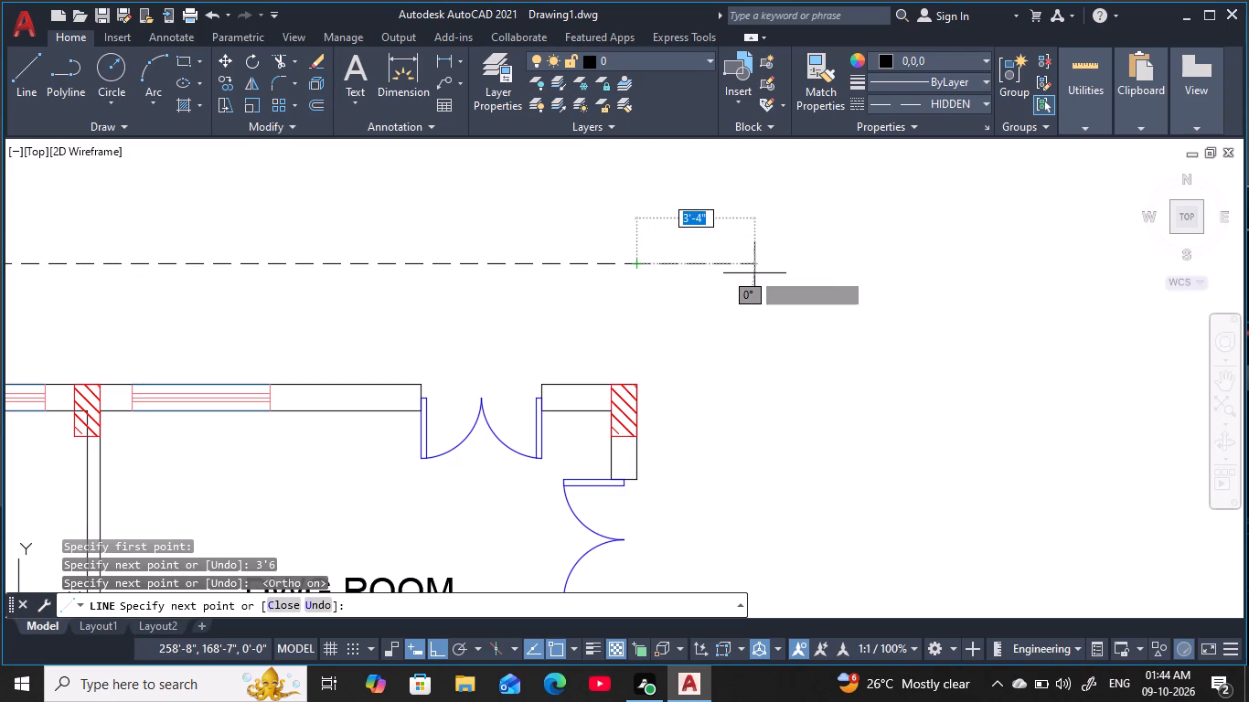
pyautogui.press('3')
pyautogui.press("'")
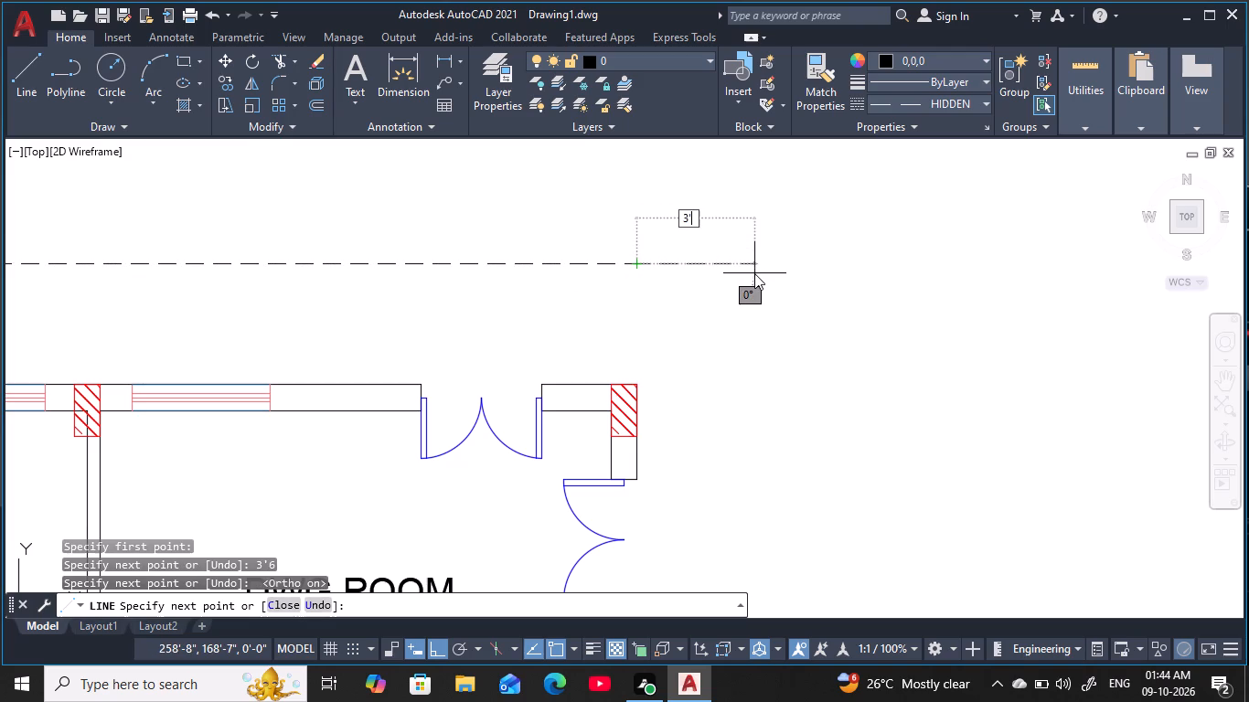
pyautogui.write('6')
pyautogui.press('space')
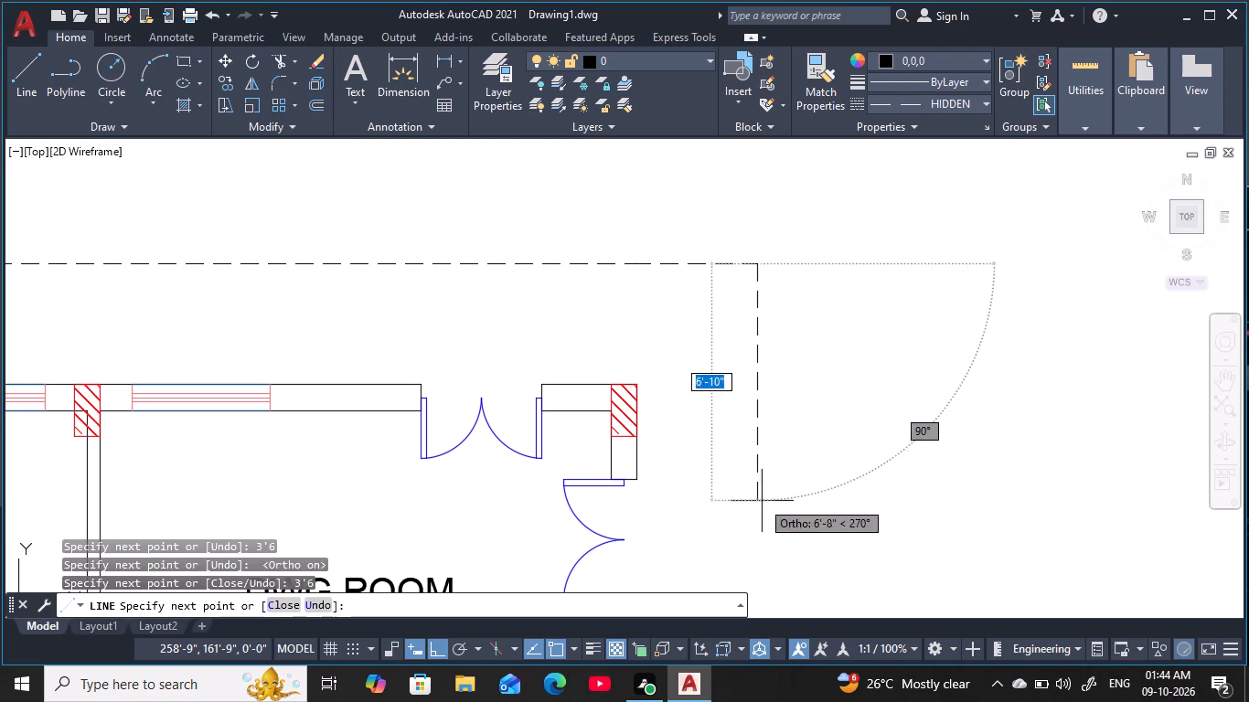
# Run the dashed line south along the east side, about 49'-2", to the south wall's outer face level and end it.
pyautogui.moveTo(776, 476); pyautogui.dragTo(801, 307, button='middle')
pyautogui.scroll(-2, 796, 399)
pyautogui.moveTo(782, 494); pyautogui.dragTo(817, 257, button='middle')
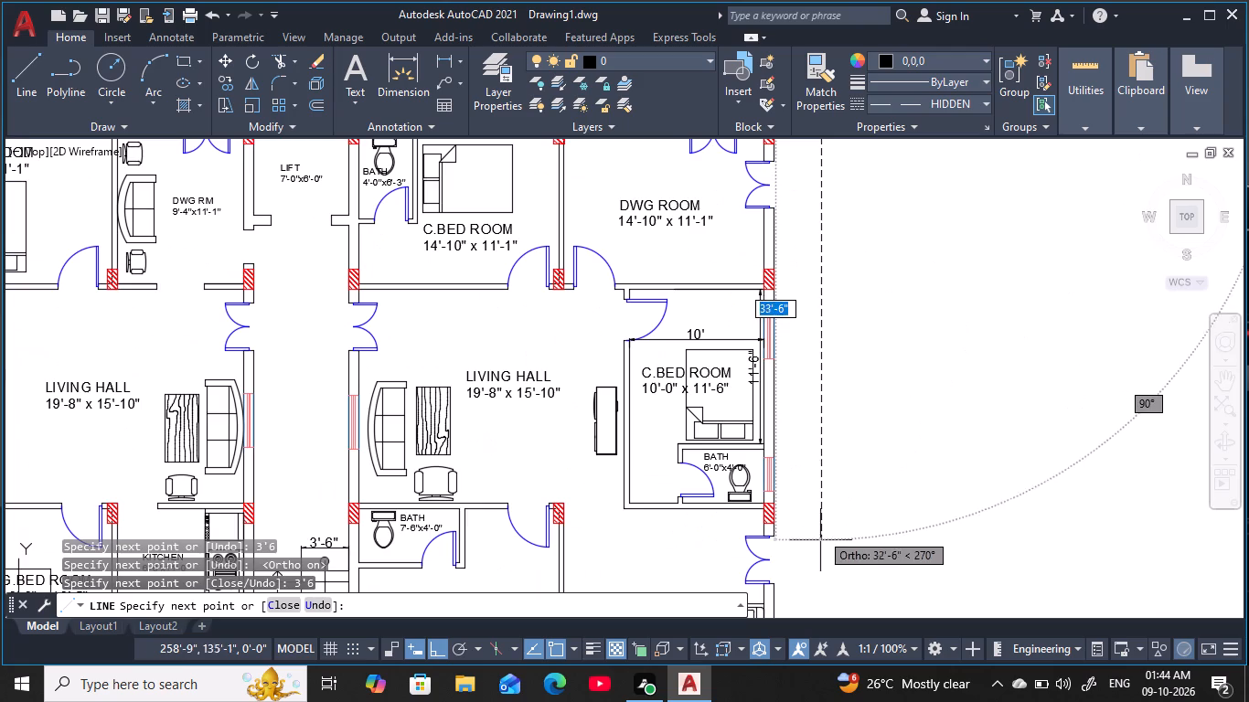
pyautogui.moveTo(819, 572); pyautogui.dragTo(786, 222, button='middle')
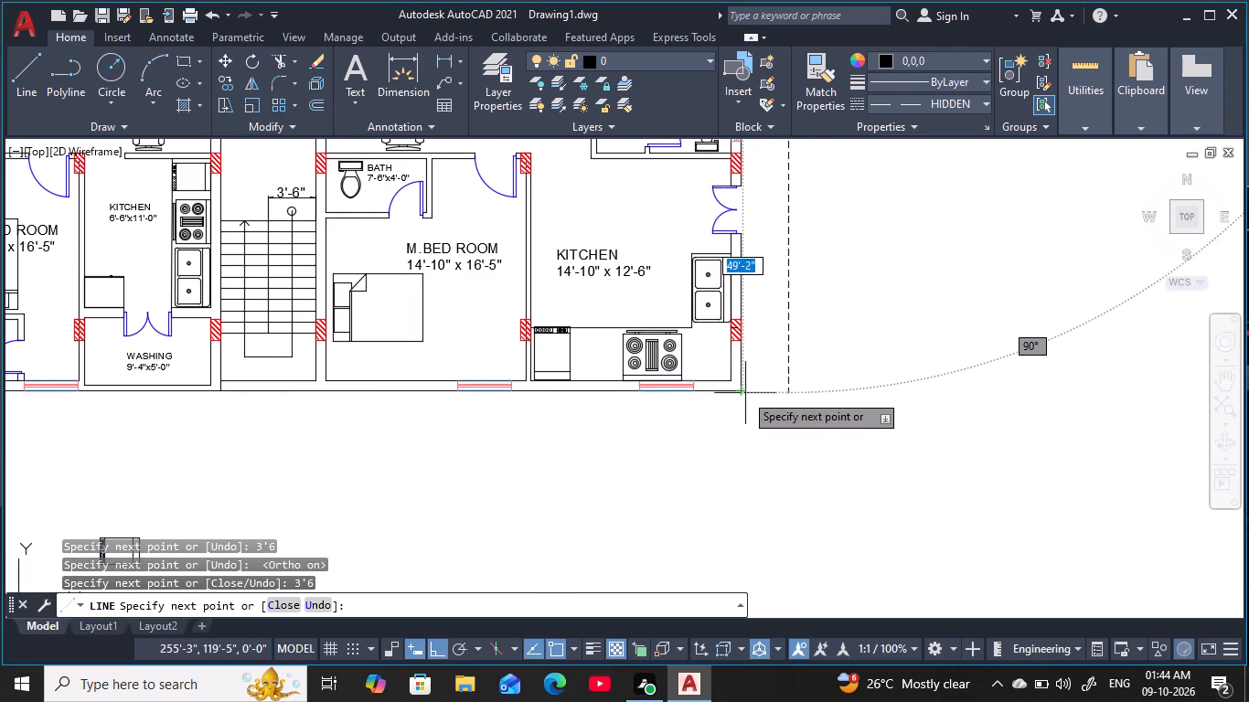
pyautogui.click(787, 392)
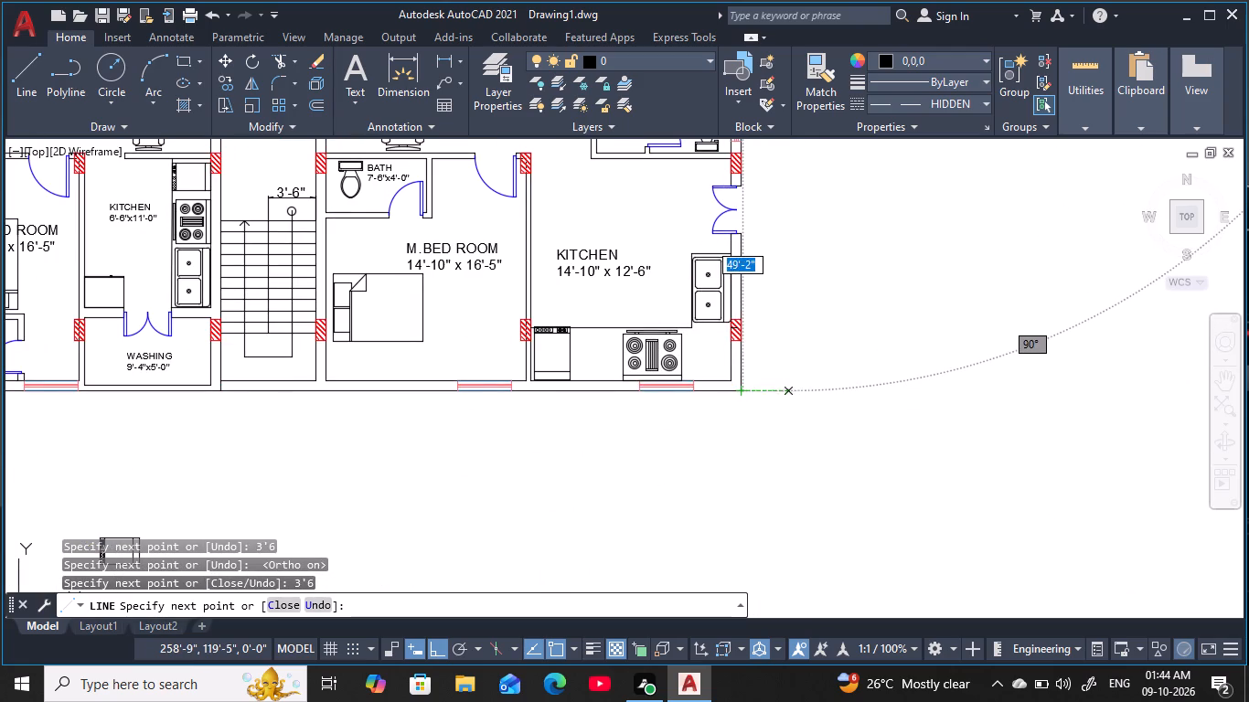
pyautogui.press('Escape')
pyautogui.press('Escape')
pyautogui.press('Escape')
pyautogui.press('Escape')
pyautogui.press('Escape')
pyautogui.press('Escape')
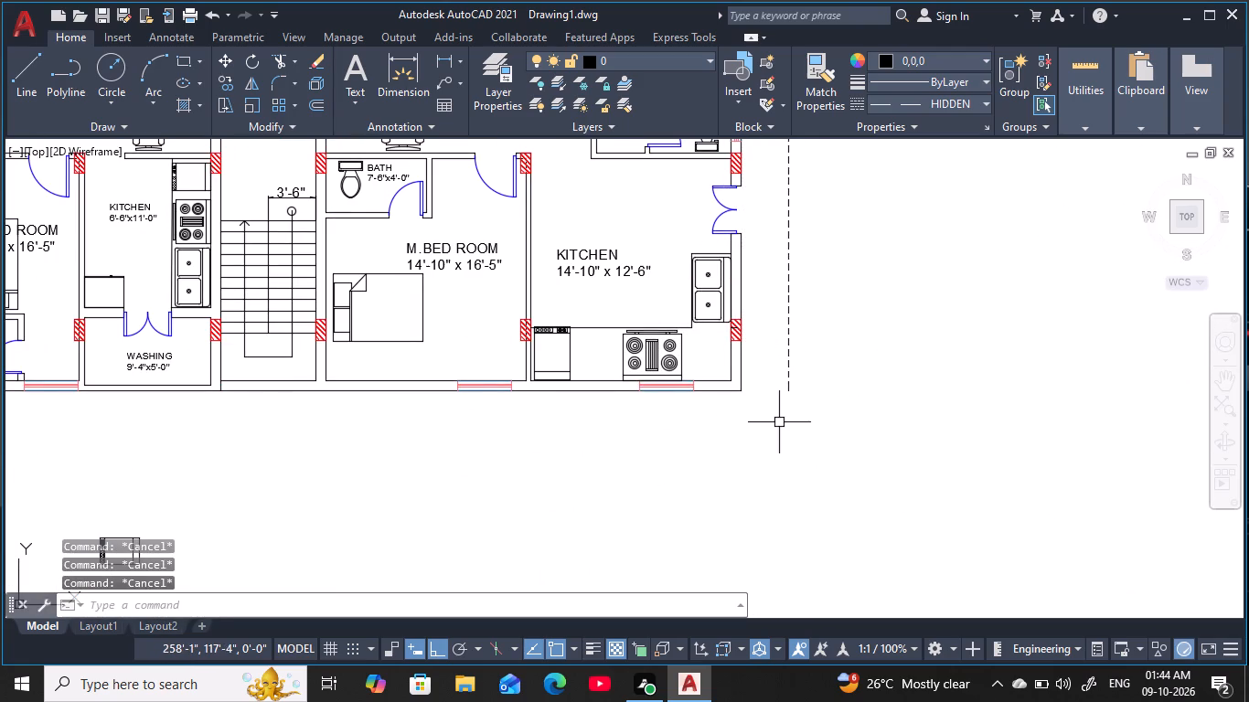
pyautogui.press('Escape')
# Draw a dashed line from the east outline's south end back to the plan's outer southeast corner.
pyautogui.press('l')
pyautogui.press('space')
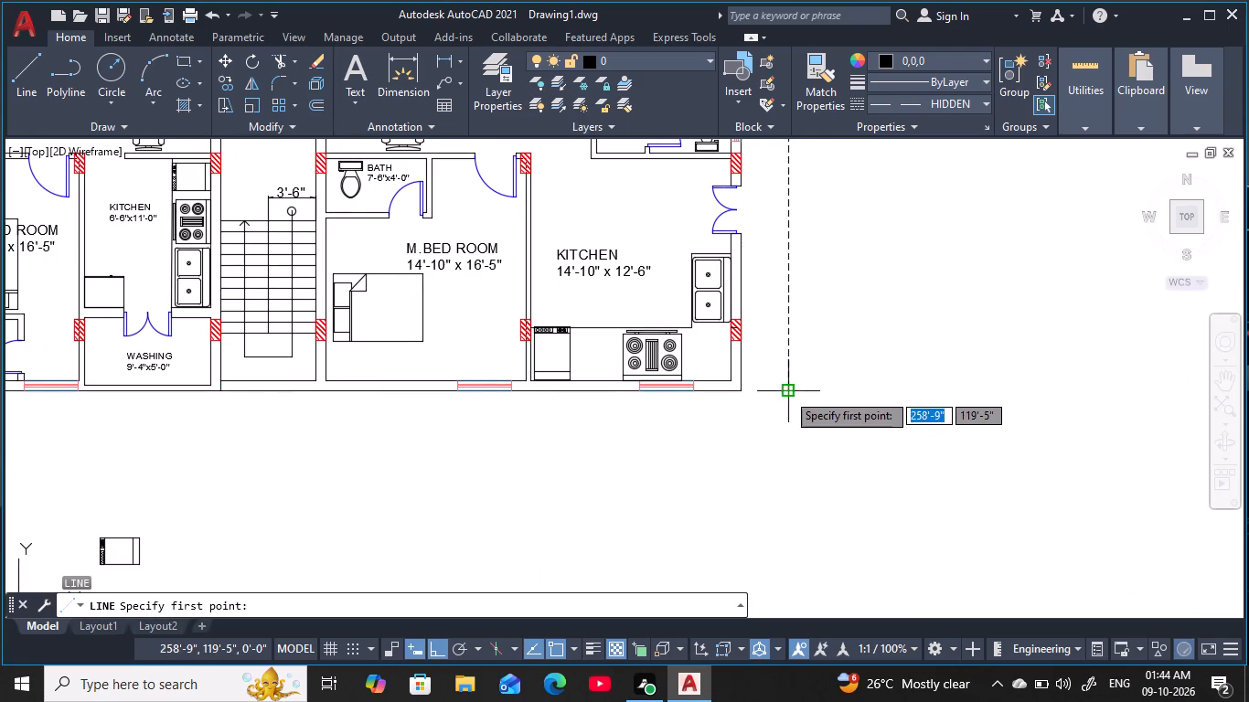
pyautogui.click(786, 392)
pyautogui.click(740, 392)
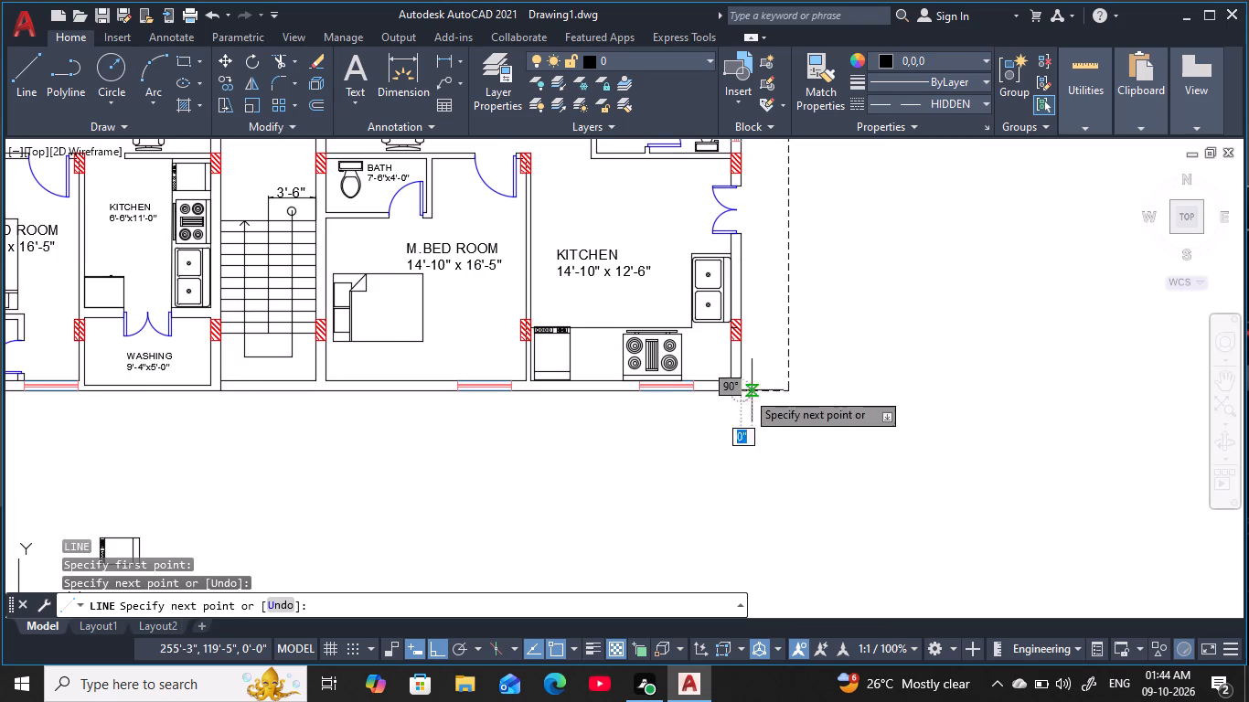
pyautogui.scroll(-1, 779, 385)
pyautogui.press('Escape')
pyautogui.press('Escape')
pyautogui.press('Escape')
pyautogui.press('Escape')
# Copy the M.BED ROOM name from the 14'-6" x 11'-1" room into the strip between the north wall and dashed outline, above the LIFT.
pyautogui.moveTo(760, 326); pyautogui.dragTo(764, 460, button='middle')
pyautogui.scroll(-1, 769, 441)
pyautogui.moveTo(769, 440); pyautogui.dragTo(767, 447, button='middle')
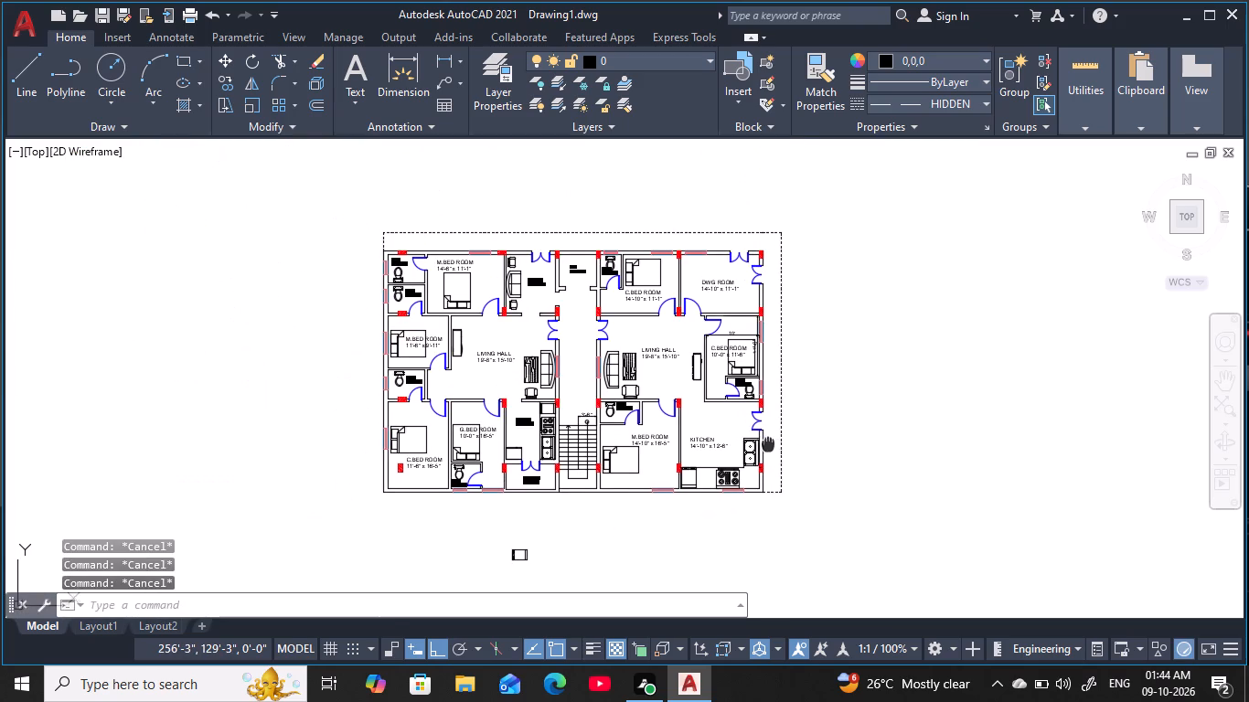
pyautogui.moveTo(767, 447); pyautogui.dragTo(795, 443, button='middle')
pyautogui.press('Escape')
pyautogui.press('Escape')
pyautogui.press('Escape')
pyautogui.press('Escape')
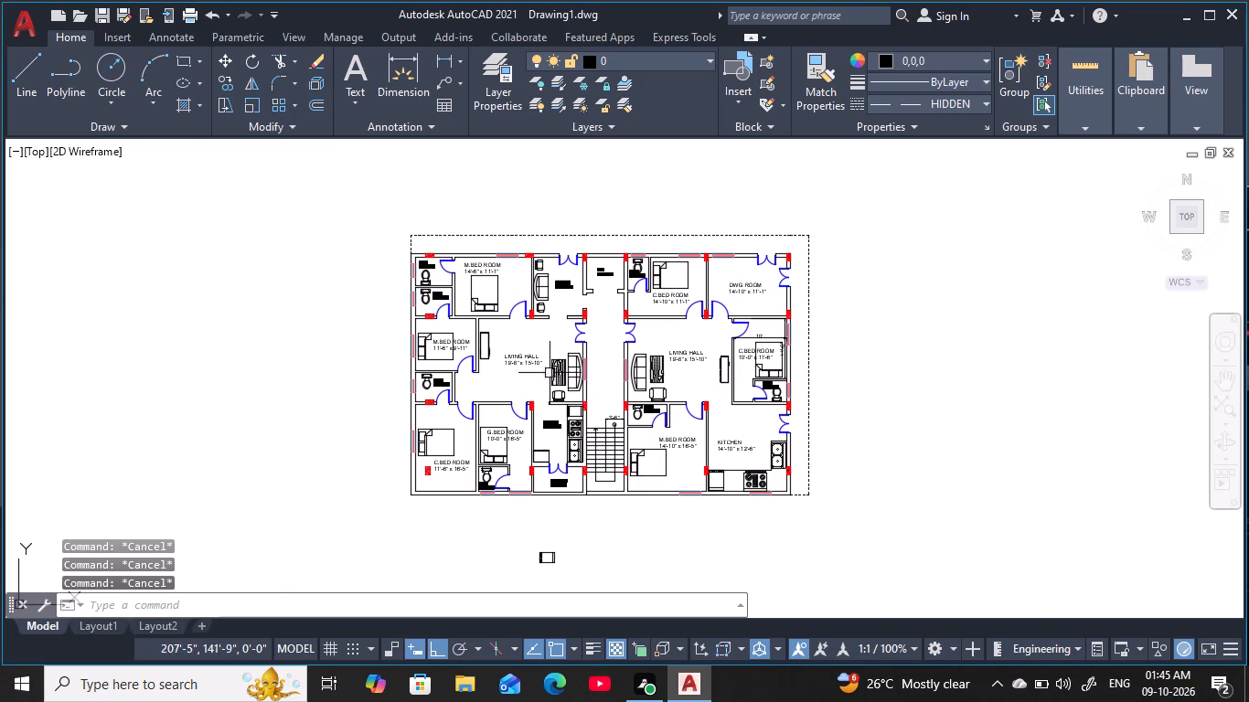
pyautogui.scroll(3, 598, 357)
pyautogui.moveTo(598, 357); pyautogui.dragTo(604, 576, button='middle')
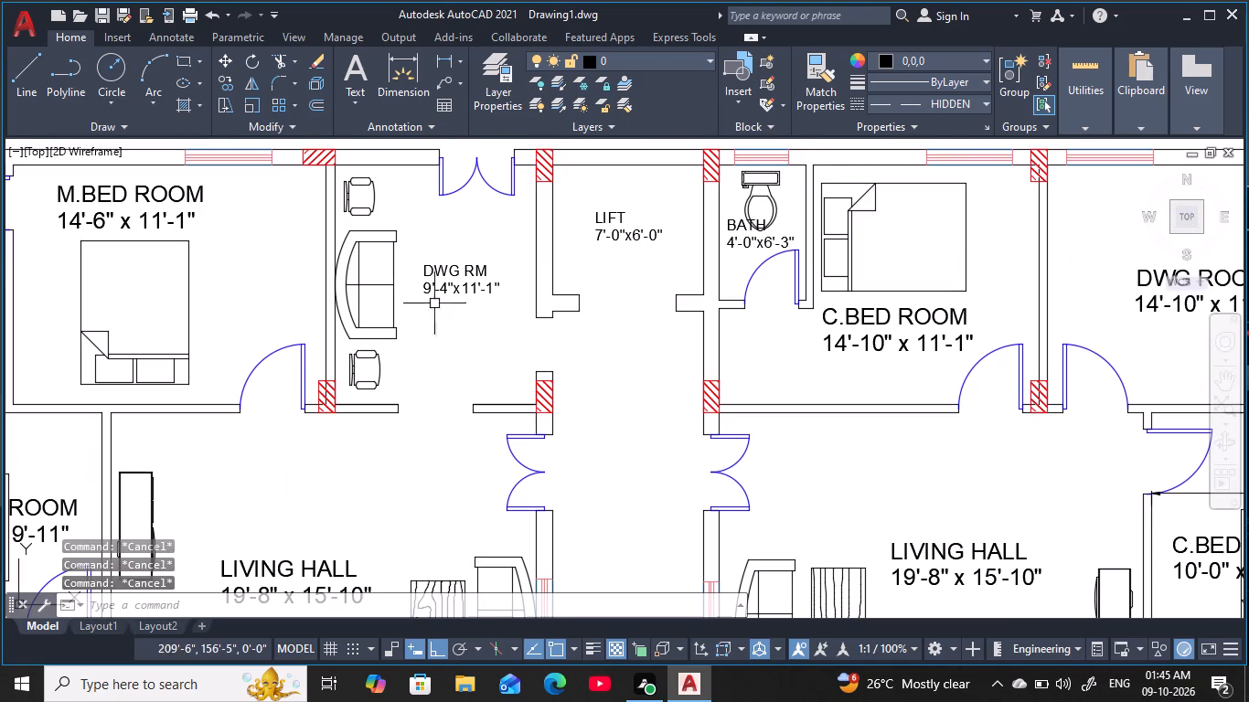
pyautogui.moveTo(199, 222); pyautogui.dragTo(236, 245)
pyautogui.press('Escape')
pyautogui.press('Escape')
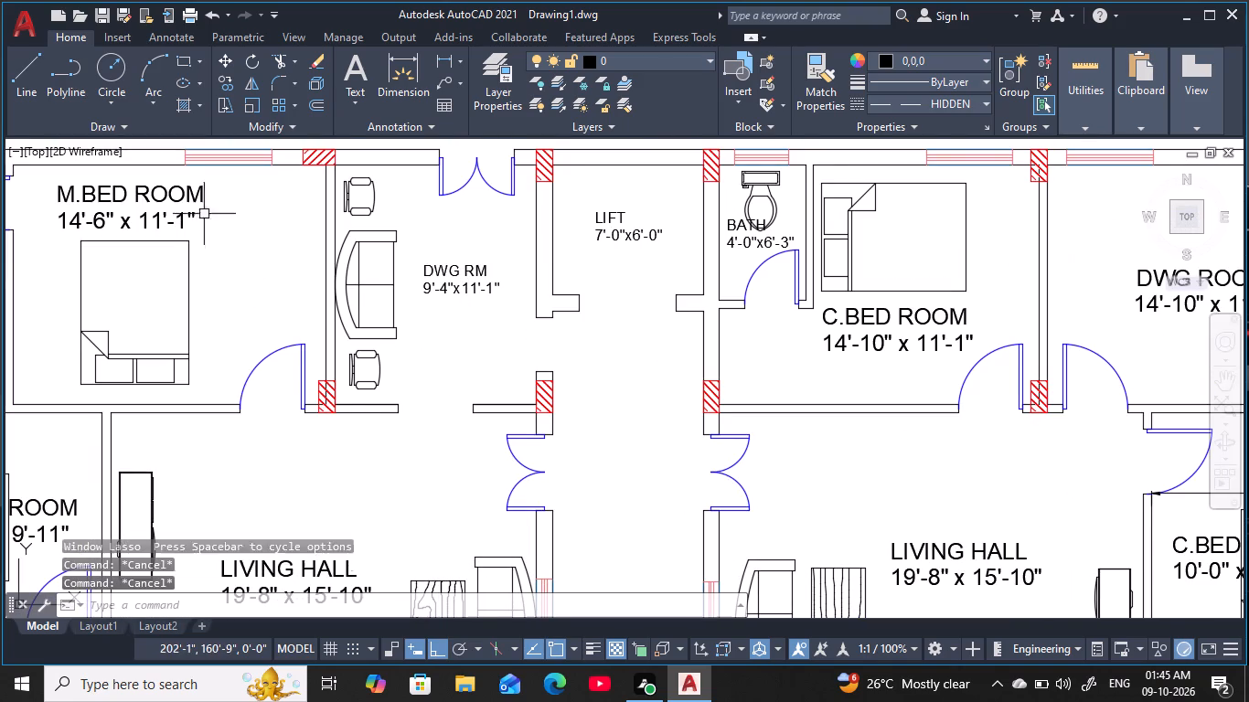
pyautogui.press('Escape')
pyautogui.click(173, 199)
pyautogui.write('CO')
pyautogui.press('space')
pyautogui.click(169, 199)
pyautogui.moveTo(195, 210); pyautogui.dragTo(180, 406, button='middle')
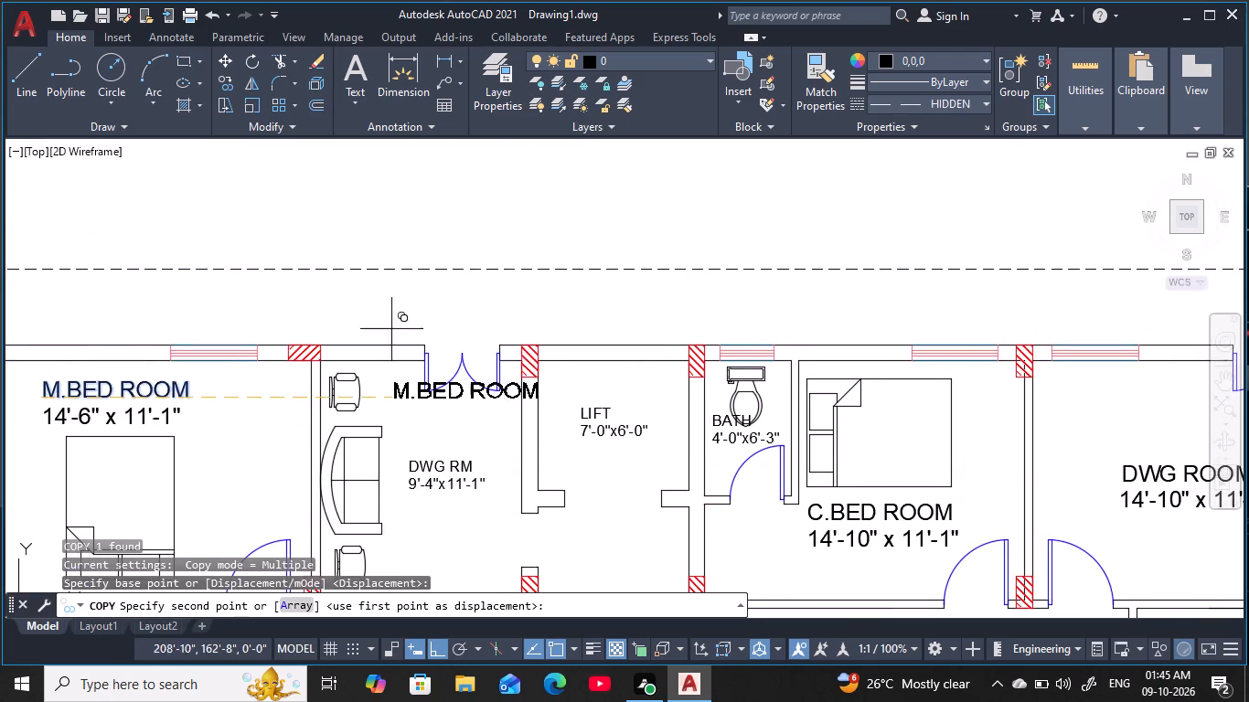
pyautogui.scroll(-1, 453, 332)
pyautogui.press('F8')
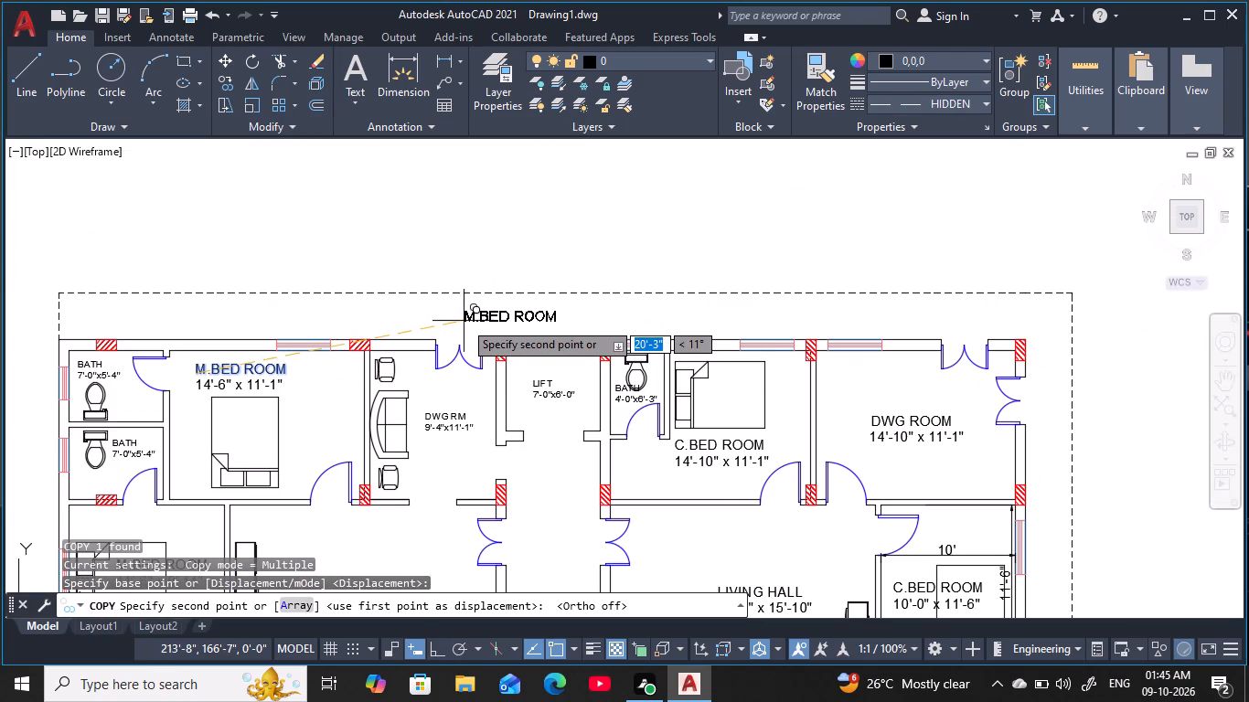
pyautogui.click(465, 321)
pyautogui.moveTo(699, 409); pyautogui.dragTo(704, 356, button='middle')
pyautogui.press('Escape')
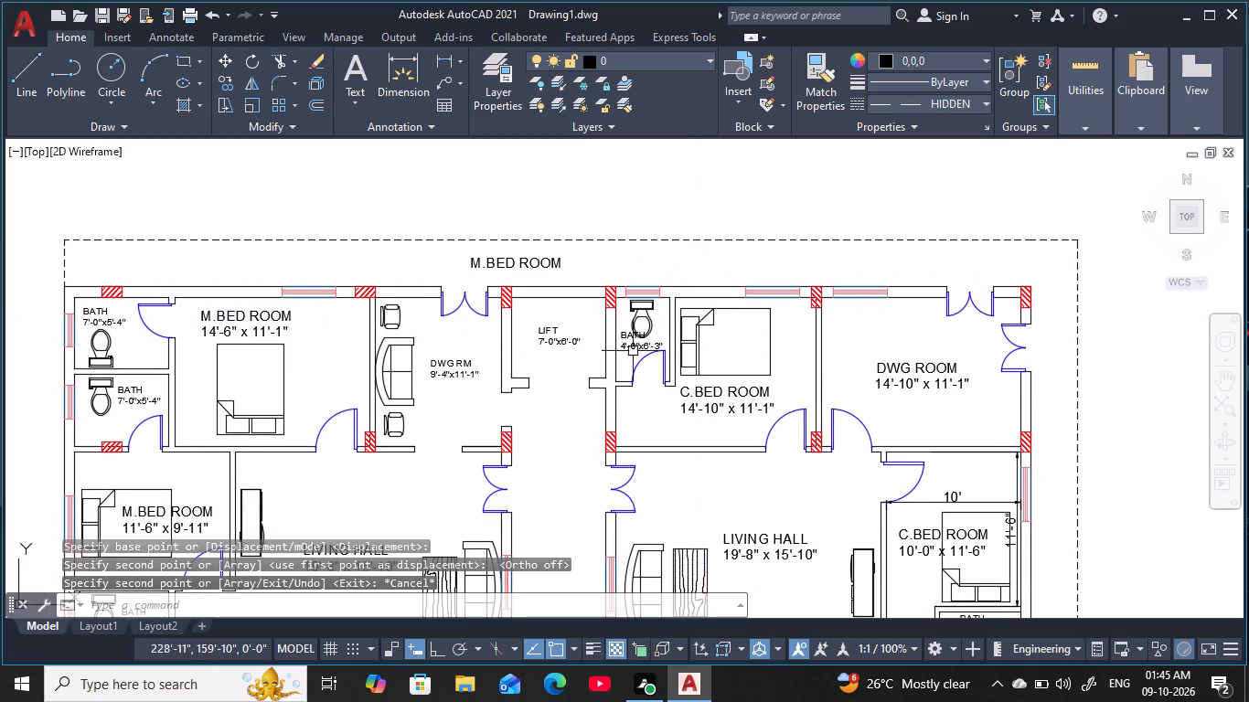
pyautogui.press('Escape')
pyautogui.press('Escape')
pyautogui.press('Escape')
pyautogui.press('Escape')
pyautogui.click(478, 251)
pyautogui.press('Escape')
pyautogui.press('Escape')
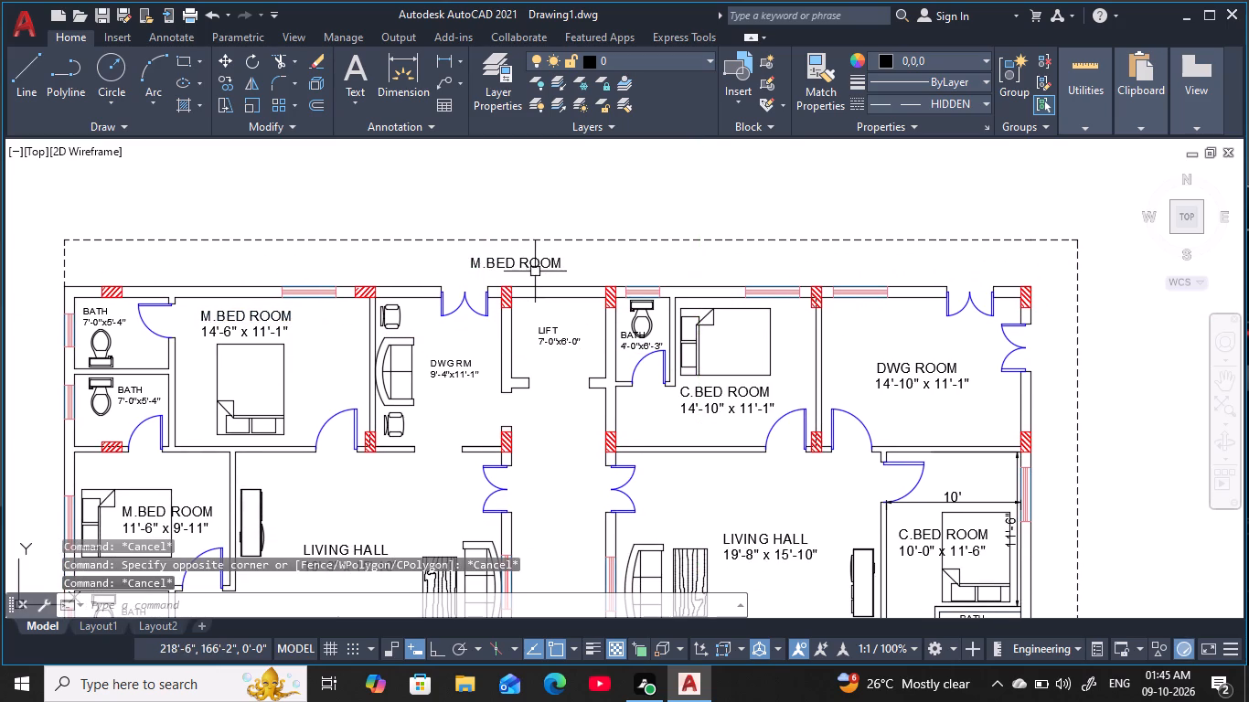
# Change the copied M.BED ROOM text in the strip above the north wall to read SLAB WIDE 3'-6".
pyautogui.doubleClick(536, 268)
pyautogui.press('BackSpace')
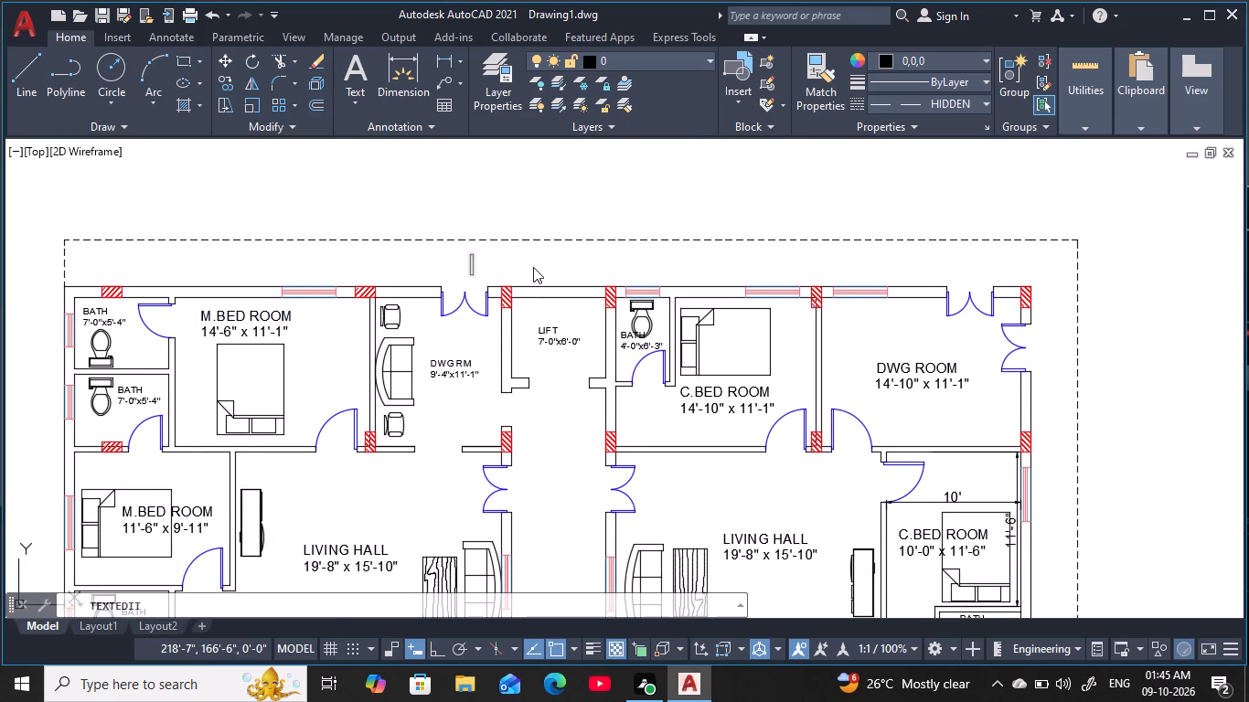
pyautogui.press('s')
pyautogui.press('l')
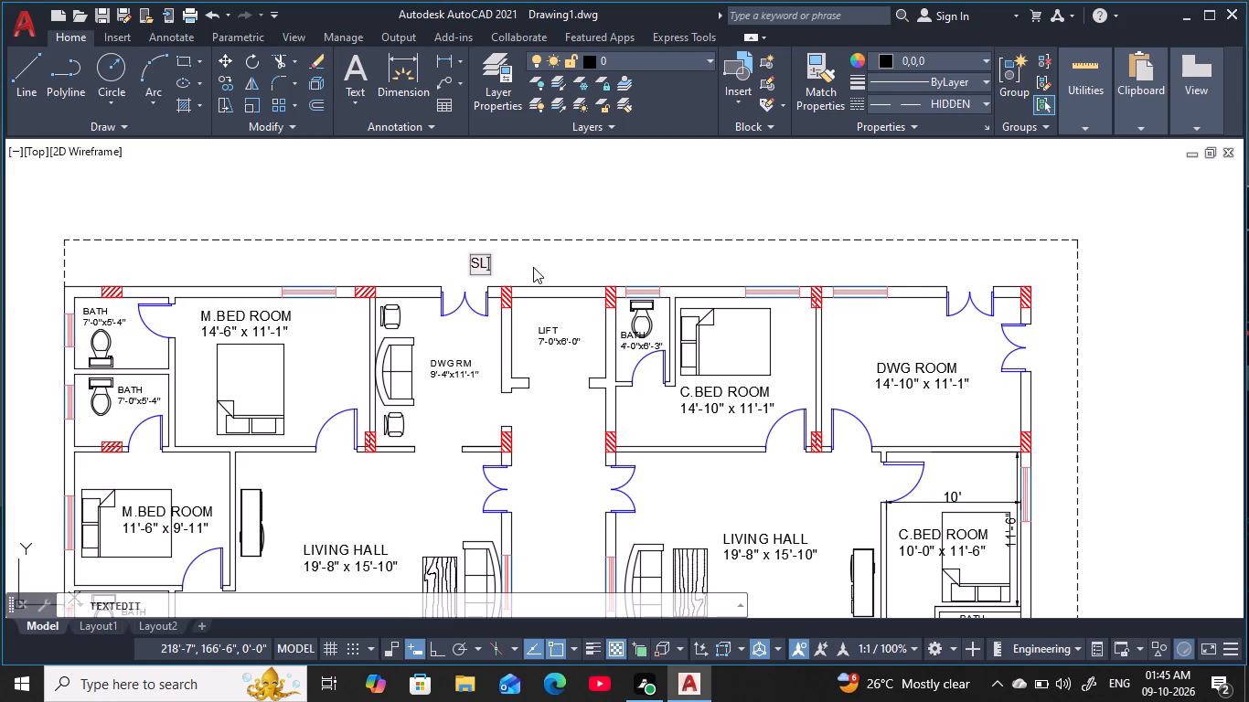
pyautogui.write('AB WIDE')
pyautogui.press('space')
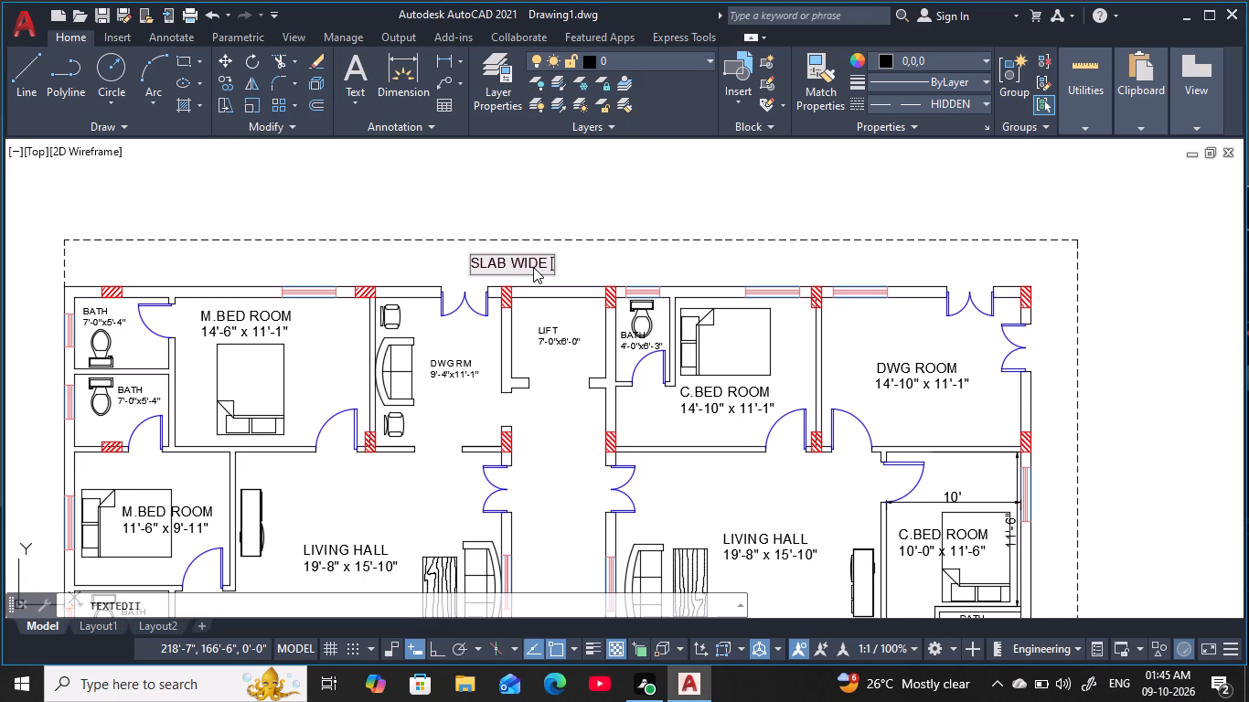
pyautogui.press('space')
pyautogui.write('3')
pyautogui.press("'")
pyautogui.write('-6')
pyautogui.hotkey('shift', '"')
pyautogui.press('Return')
pyautogui.press('Escape')
pyautogui.press('Escape')
pyautogui.press('Escape')
pyautogui.press('Escape')
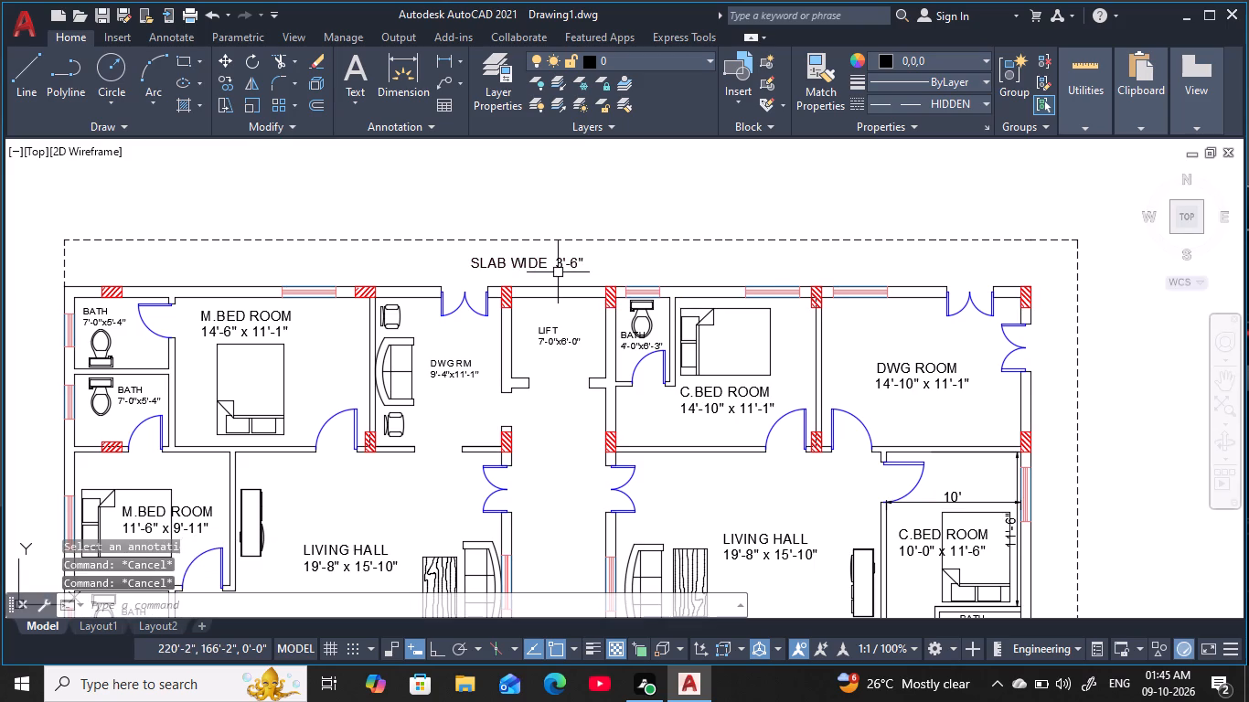
pyautogui.press('Escape')
pyautogui.press('Escape')
# Copy the SLAB WIDE 3'-6" label to the empty area just east of the east dashed outline.
pyautogui.click(531, 271)
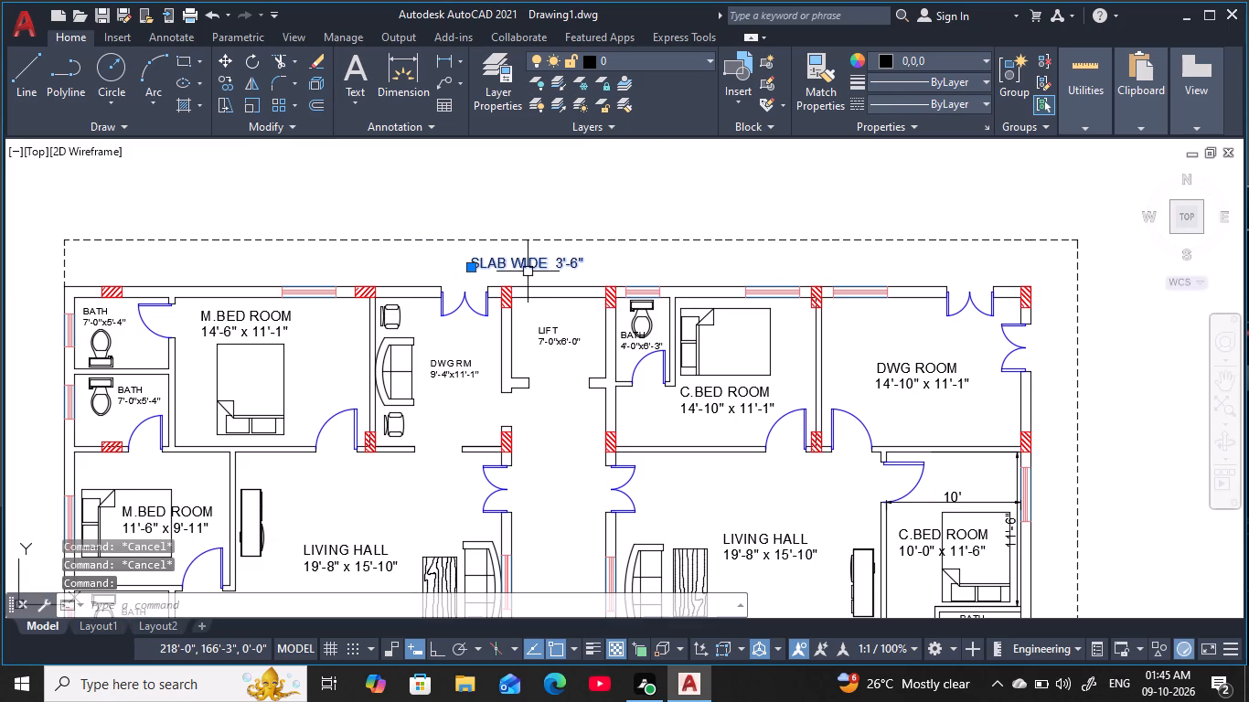
pyautogui.write('CO')
pyautogui.press('space')
pyautogui.click(528, 271)
pyautogui.moveTo(977, 388); pyautogui.dragTo(366, 171, button='middle')
pyautogui.click(543, 282)
pyautogui.press('Escape')
pyautogui.press('Escape')
pyautogui.press('Escape')
pyautogui.press('Escape')
pyautogui.press('Escape')
pyautogui.press('Escape')
# Rotate the copied SLAB WIDE 3'-6" label 90° with ortho on so it reads vertically upward.
pyautogui.click(582, 288)
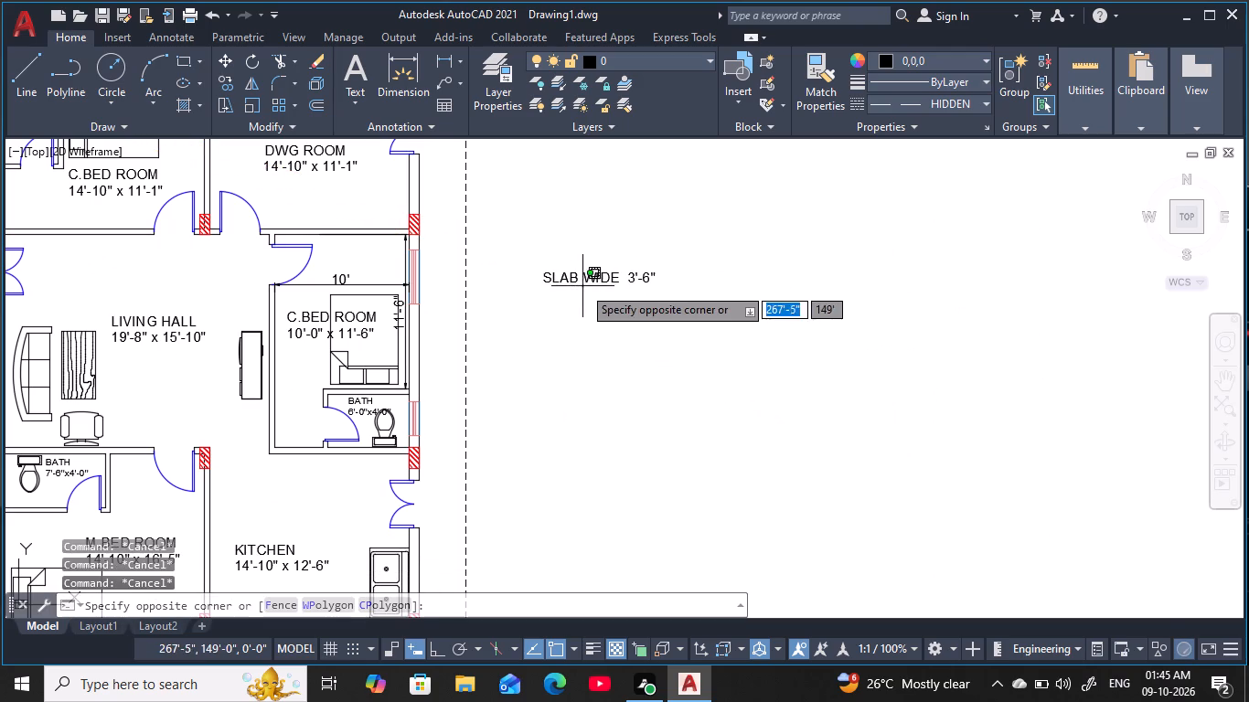
pyautogui.click(558, 243)
pyautogui.press('r')
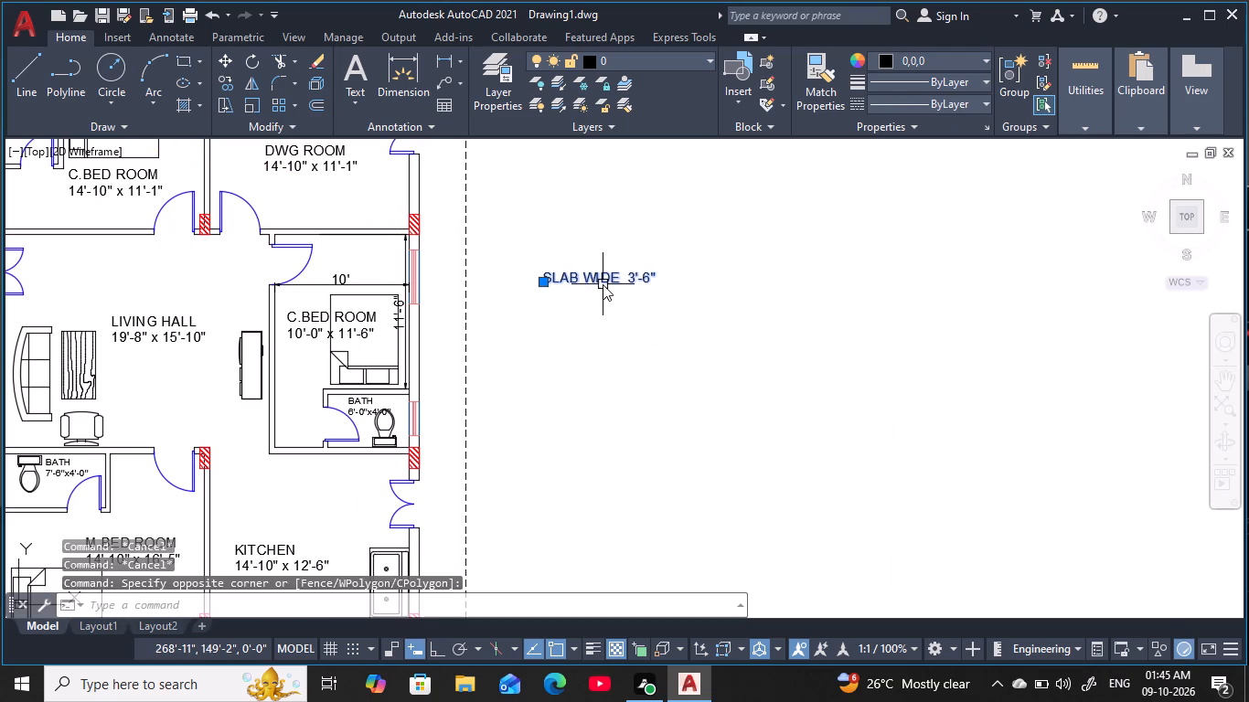
pyautogui.press('o')
pyautogui.press('space')
pyautogui.click(634, 291)
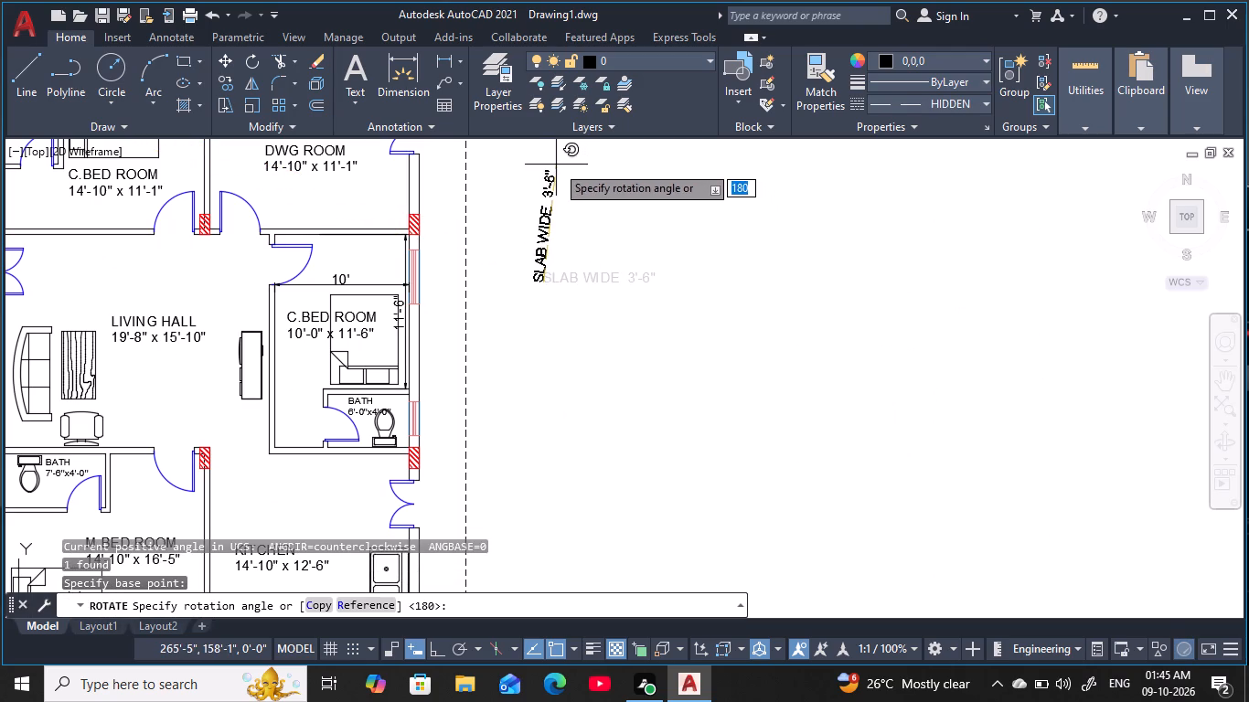
pyautogui.press('F8')
pyautogui.click(536, 163)
pyautogui.press('Escape')
pyautogui.press('Escape')
pyautogui.press('Escape')
pyautogui.press('Escape')
# Move the vertical SLAB WIDE 3'-6" label into the strip between the east wall and dashed outline, beside the 10'-0" x 11'-6" C.BED ROOM.
pyautogui.click(538, 231)
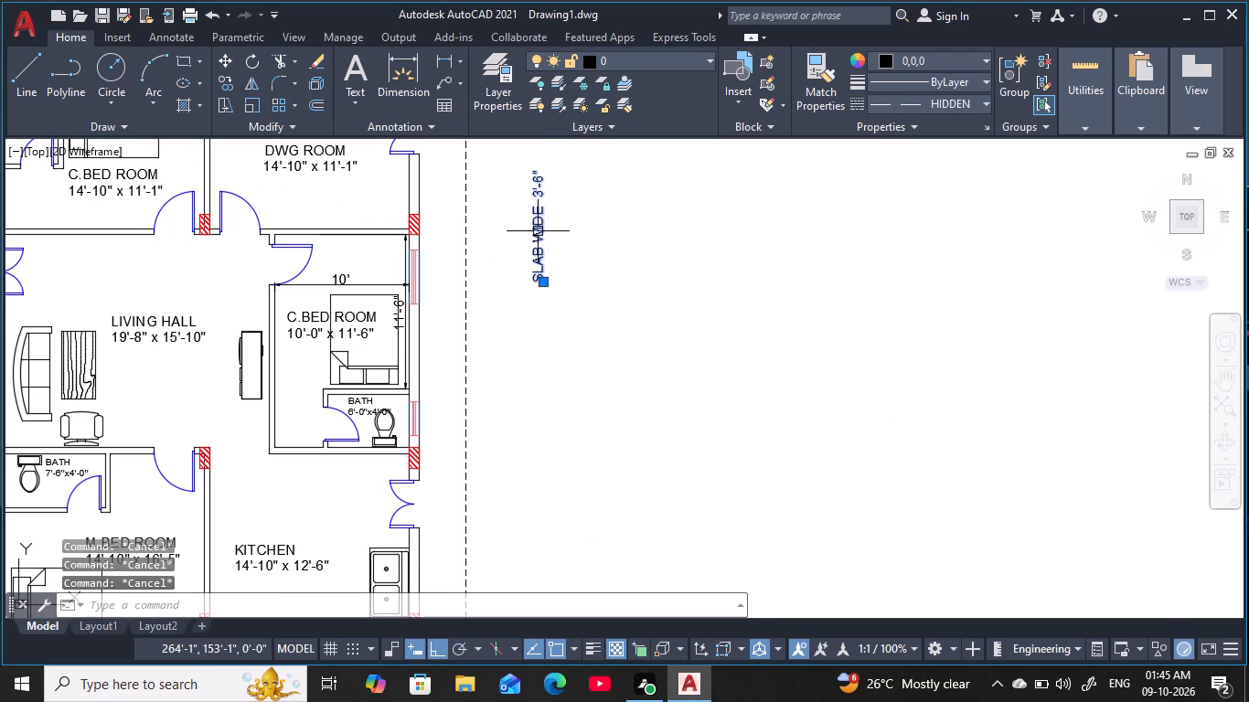
pyautogui.write('M')
pyautogui.press('space')
pyautogui.click(538, 231)
pyautogui.scroll(-1, 413, 412)
pyautogui.moveTo(413, 412); pyautogui.dragTo(432, 391, button='middle')
pyautogui.press('F8')
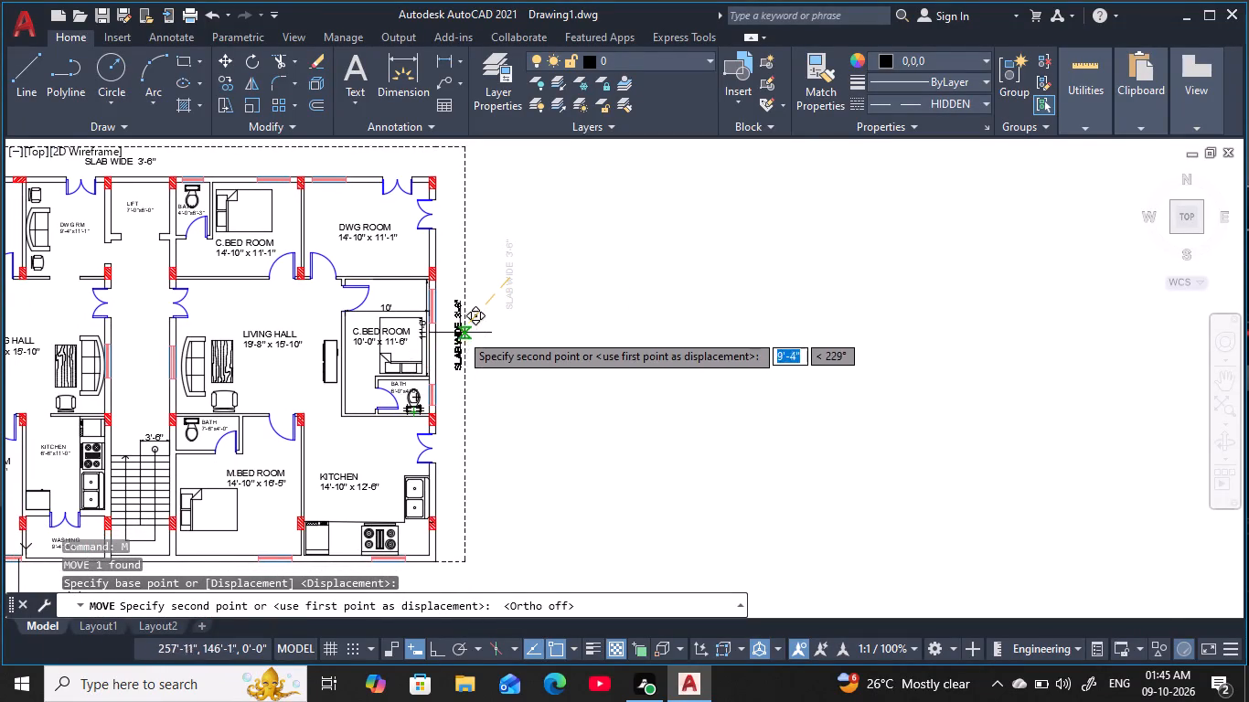
pyautogui.scroll(1, 456, 332)
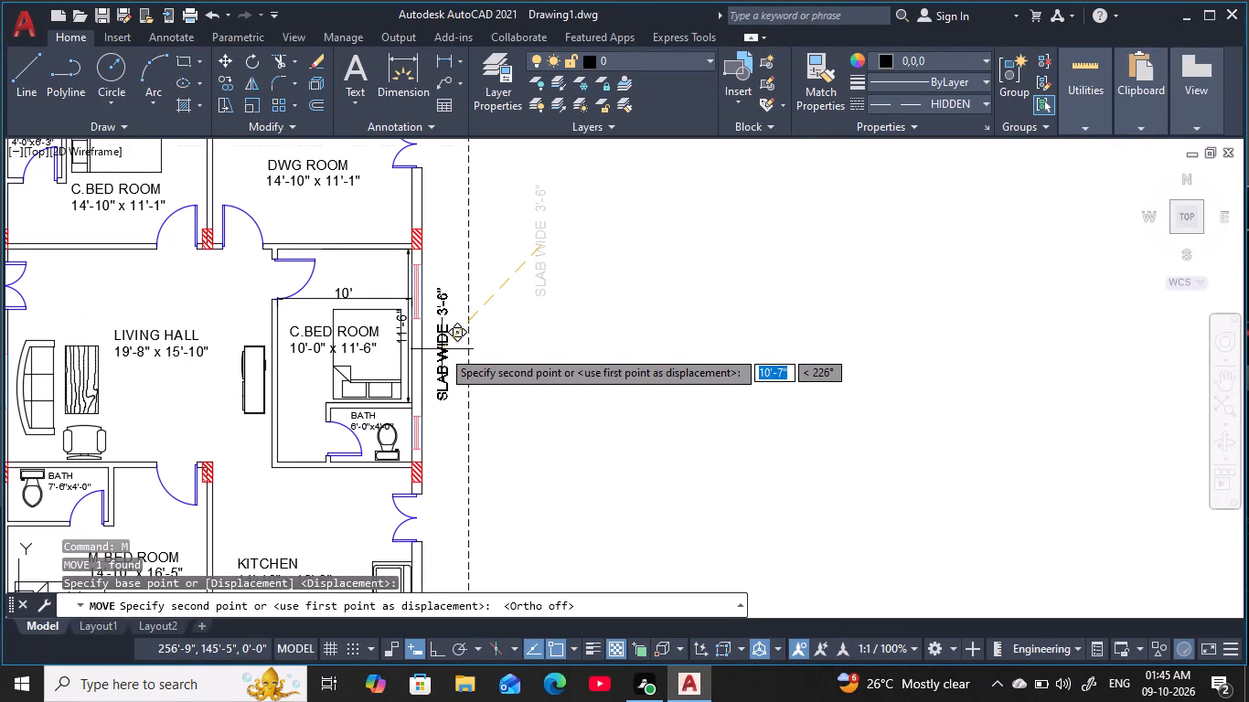
pyautogui.click(442, 349)
pyautogui.moveTo(489, 360); pyautogui.dragTo(733, 366, button='middle')
pyautogui.scroll(-2, 733, 366)
pyautogui.press('Escape')
pyautogui.press('Escape')
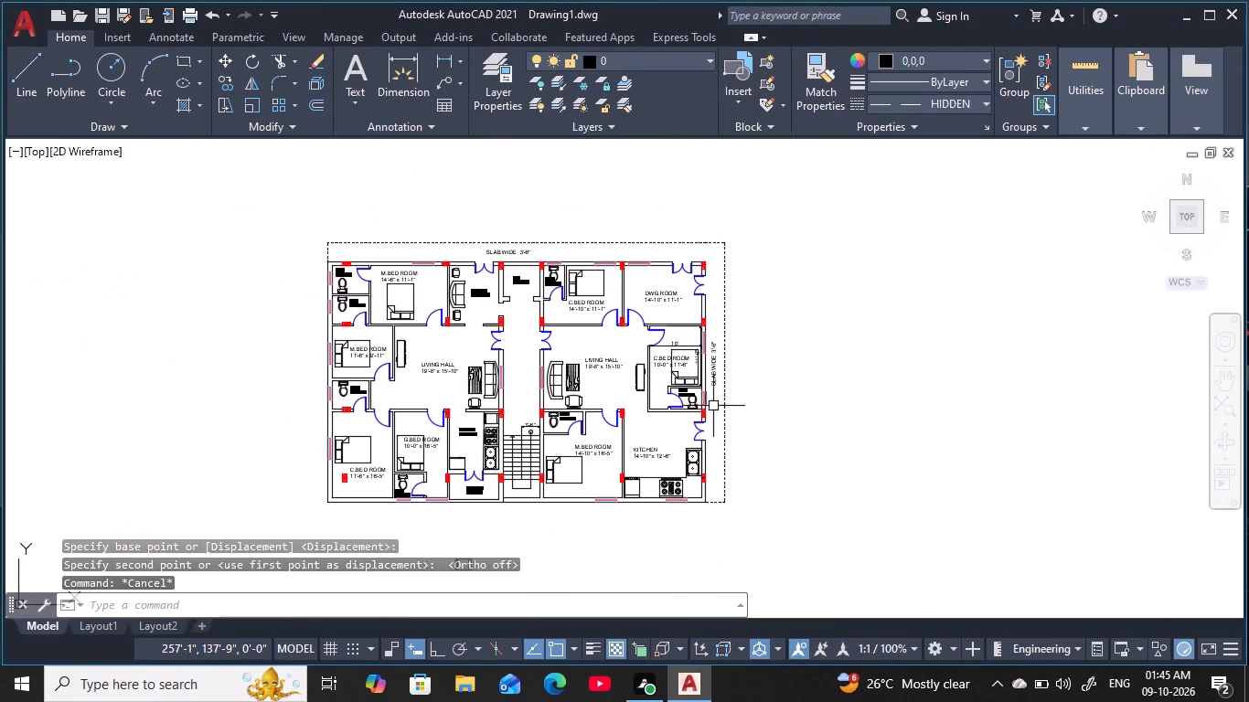
pyautogui.press('Escape')
pyautogui.press('Escape')
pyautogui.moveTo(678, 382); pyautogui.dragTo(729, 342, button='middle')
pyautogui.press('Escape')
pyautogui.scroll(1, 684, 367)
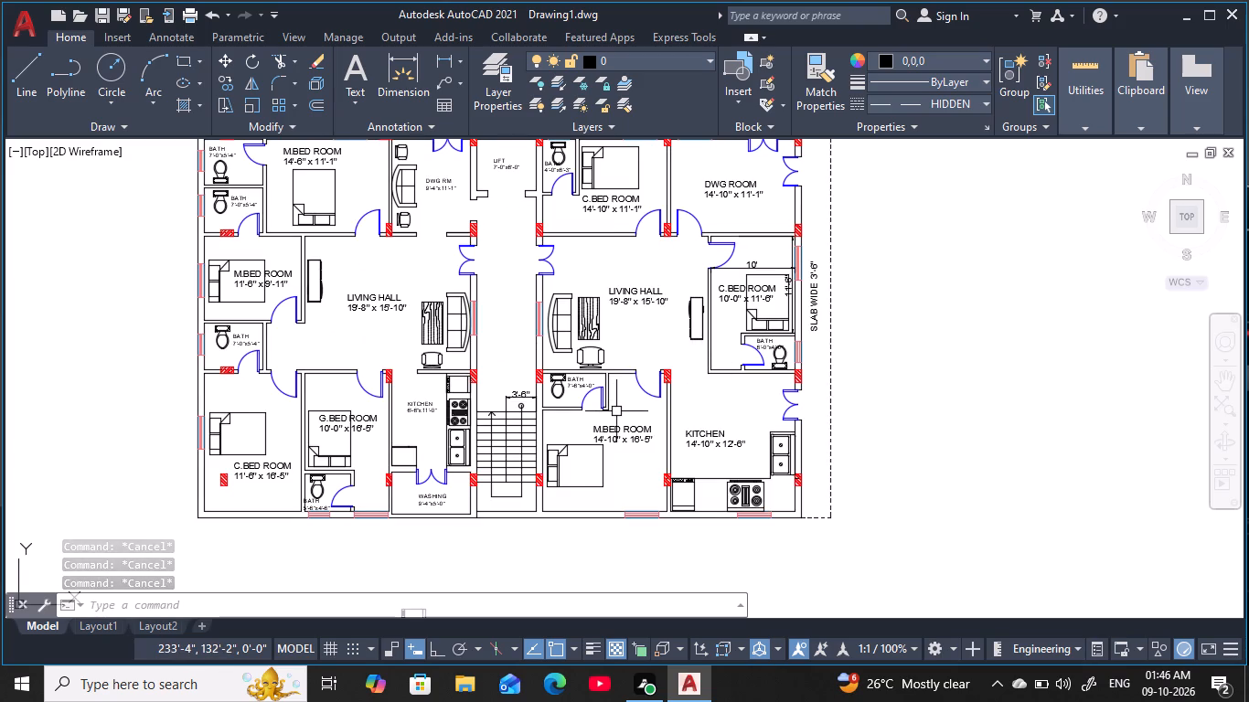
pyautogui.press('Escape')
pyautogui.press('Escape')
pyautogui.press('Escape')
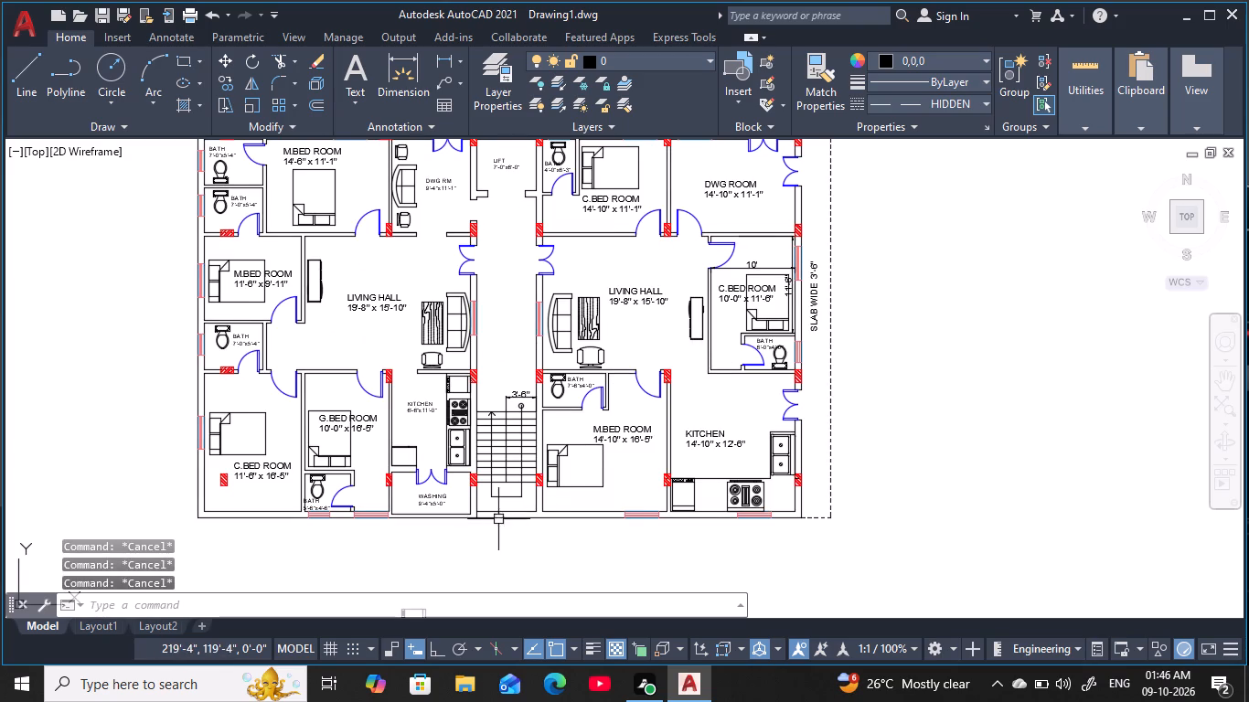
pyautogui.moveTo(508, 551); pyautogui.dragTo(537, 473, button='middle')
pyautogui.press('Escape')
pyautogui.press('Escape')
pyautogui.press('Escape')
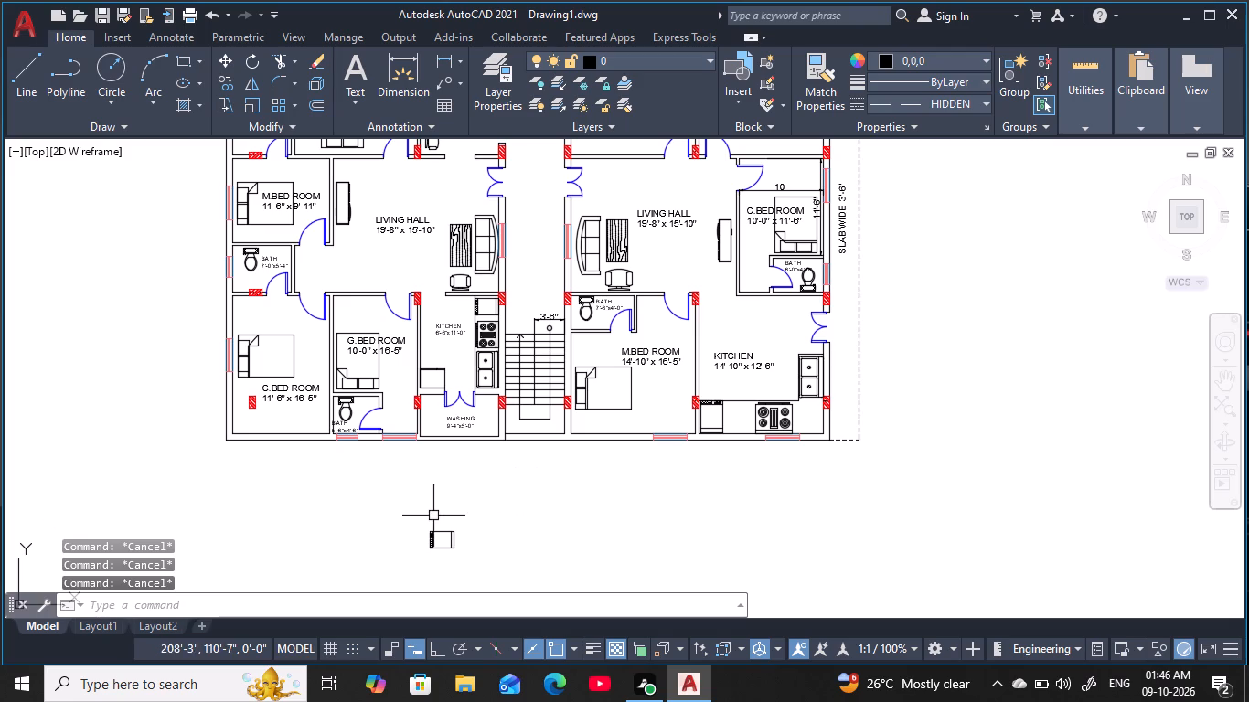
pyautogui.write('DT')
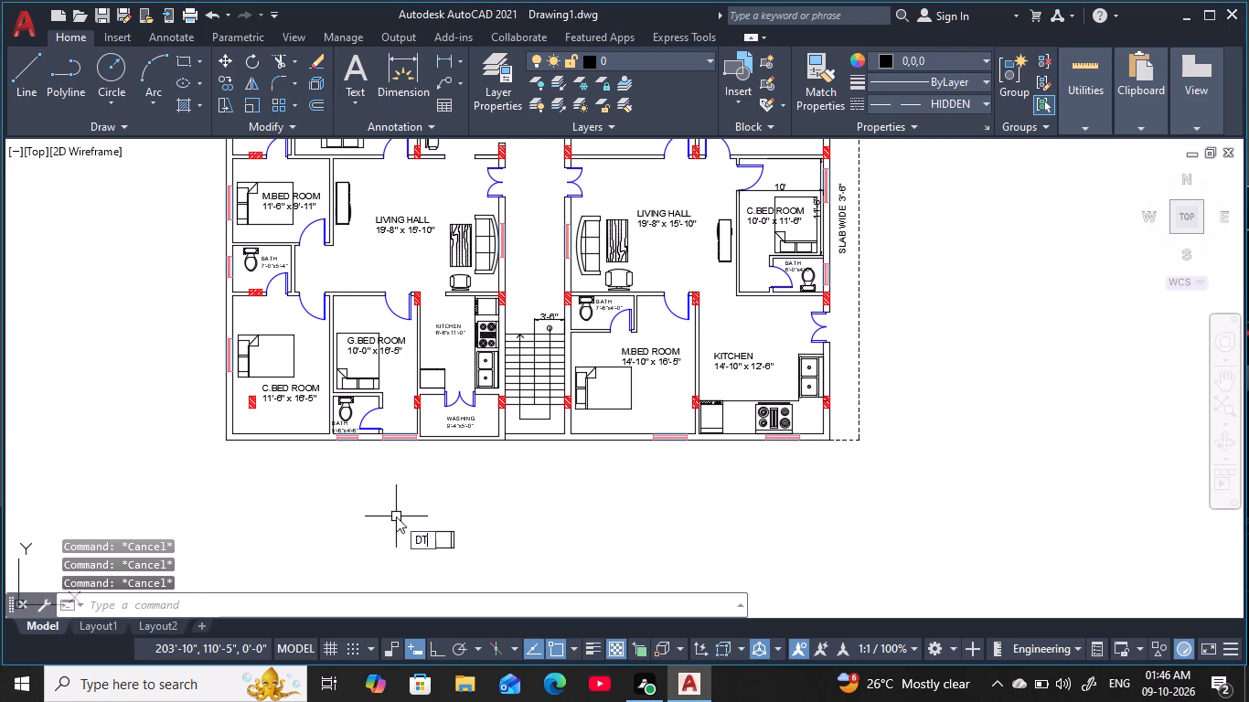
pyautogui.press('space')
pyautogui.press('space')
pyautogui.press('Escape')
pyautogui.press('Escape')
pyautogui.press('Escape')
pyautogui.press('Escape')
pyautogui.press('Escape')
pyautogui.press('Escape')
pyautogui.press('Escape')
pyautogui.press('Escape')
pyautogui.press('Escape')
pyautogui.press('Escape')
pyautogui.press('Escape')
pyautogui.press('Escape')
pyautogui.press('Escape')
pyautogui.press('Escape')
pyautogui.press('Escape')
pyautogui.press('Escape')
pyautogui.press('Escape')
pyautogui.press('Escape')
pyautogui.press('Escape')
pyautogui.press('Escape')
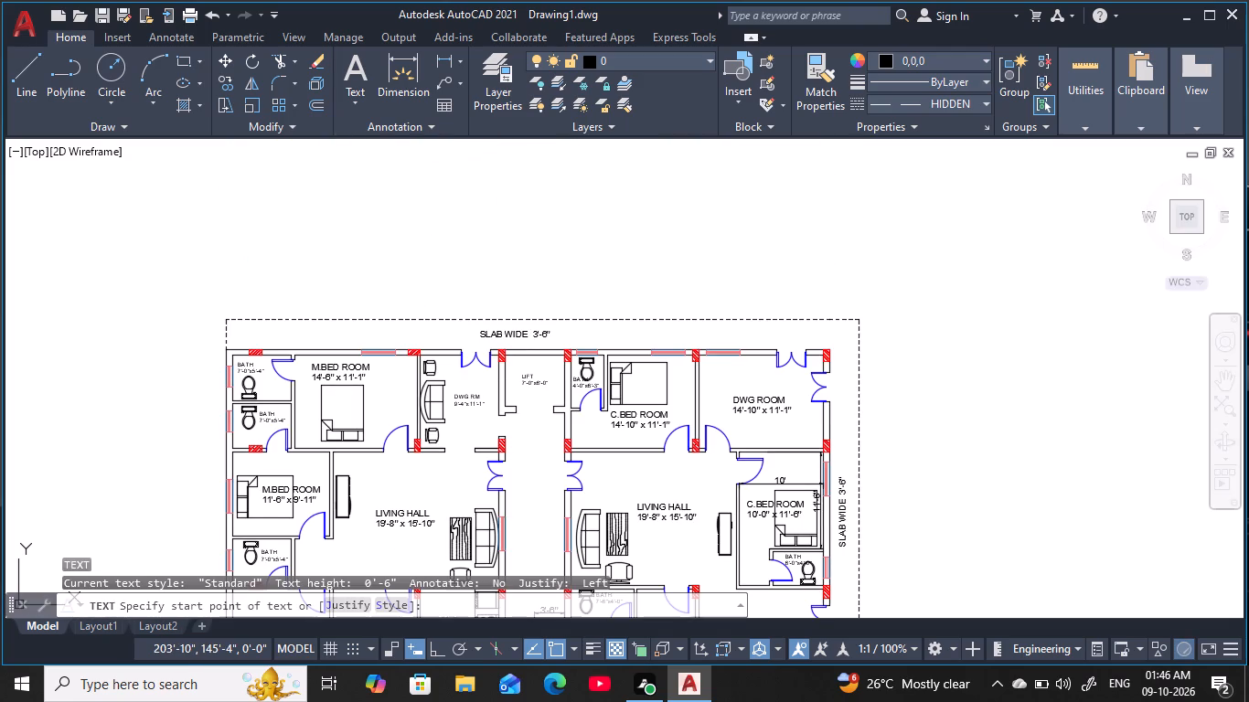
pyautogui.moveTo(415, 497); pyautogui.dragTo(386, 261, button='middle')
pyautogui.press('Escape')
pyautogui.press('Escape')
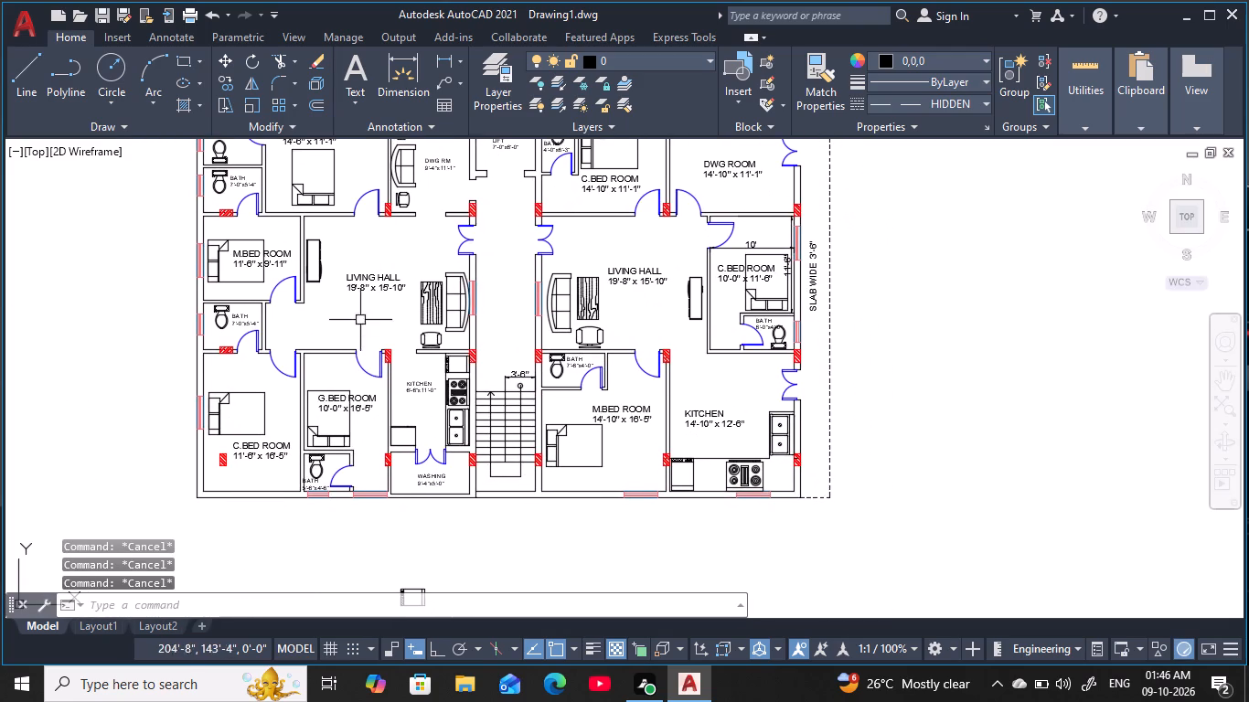
# Add the single-line title RESIDENTIAL APARTMENT just below the south wall, with text height 15 and no rotation.
pyautogui.write('DT')
pyautogui.press('space')
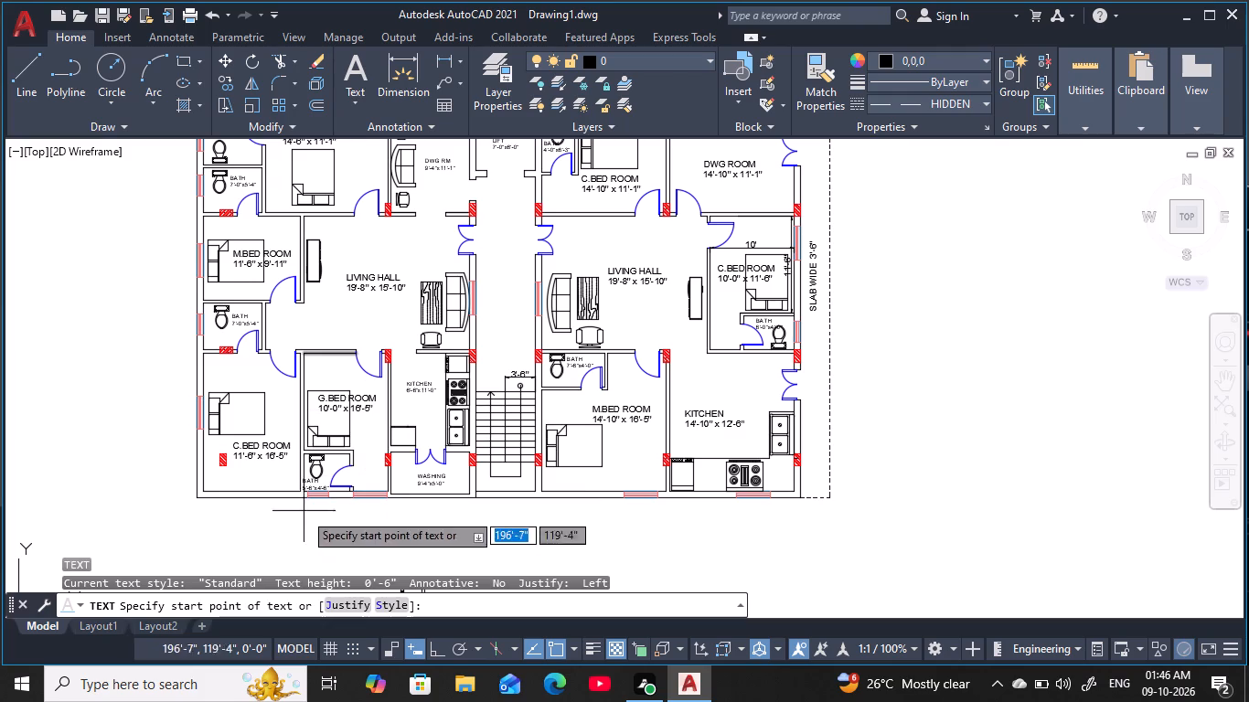
pyautogui.click(303, 521)
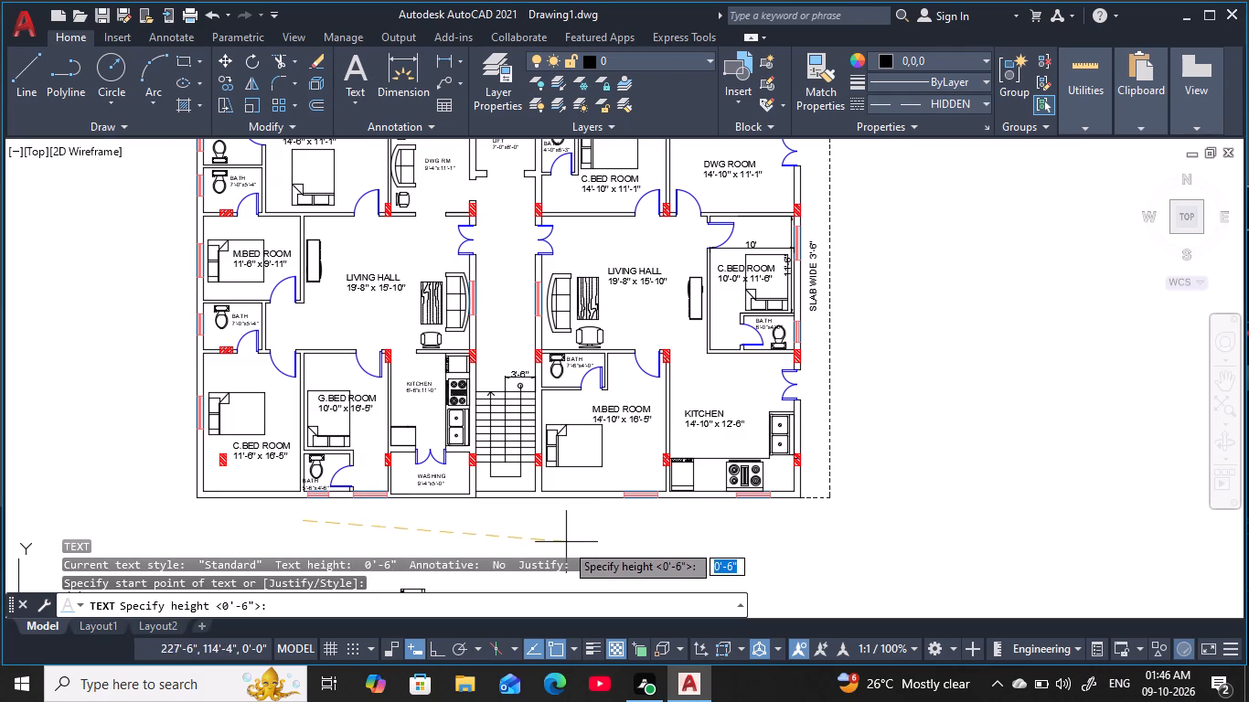
pyautogui.press('F8')
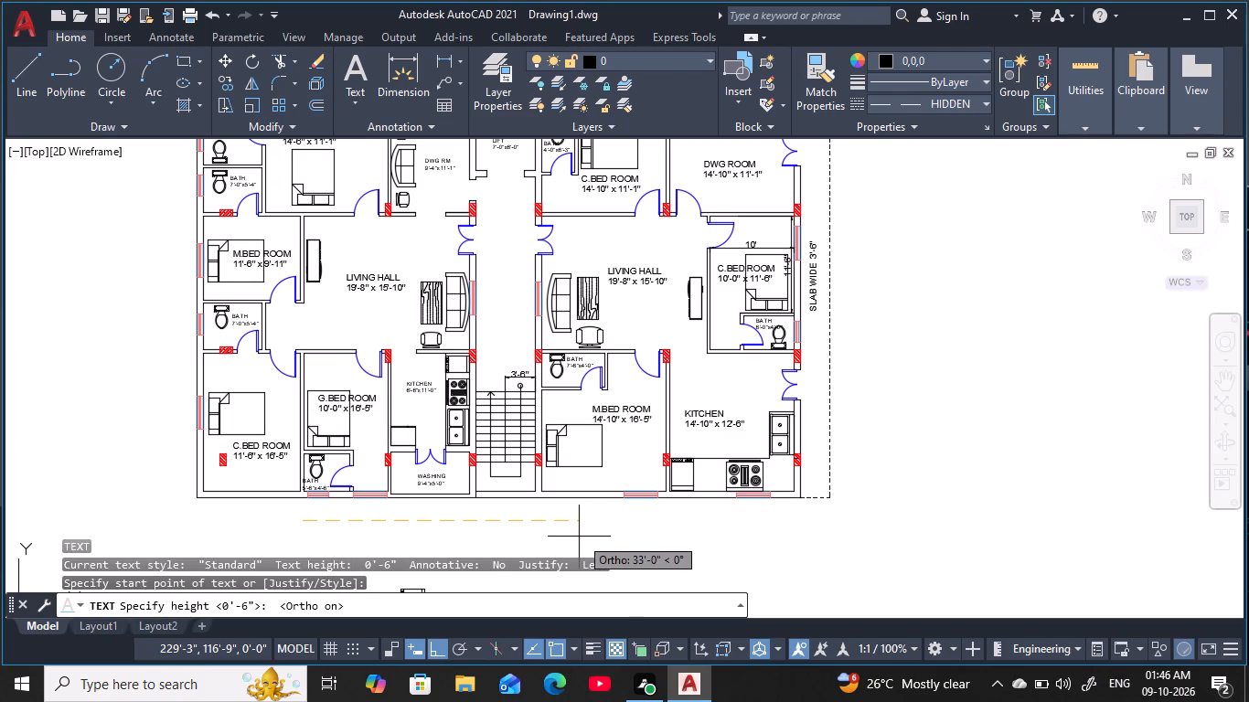
pyautogui.press('1')
pyautogui.press('5')
pyautogui.press('space')
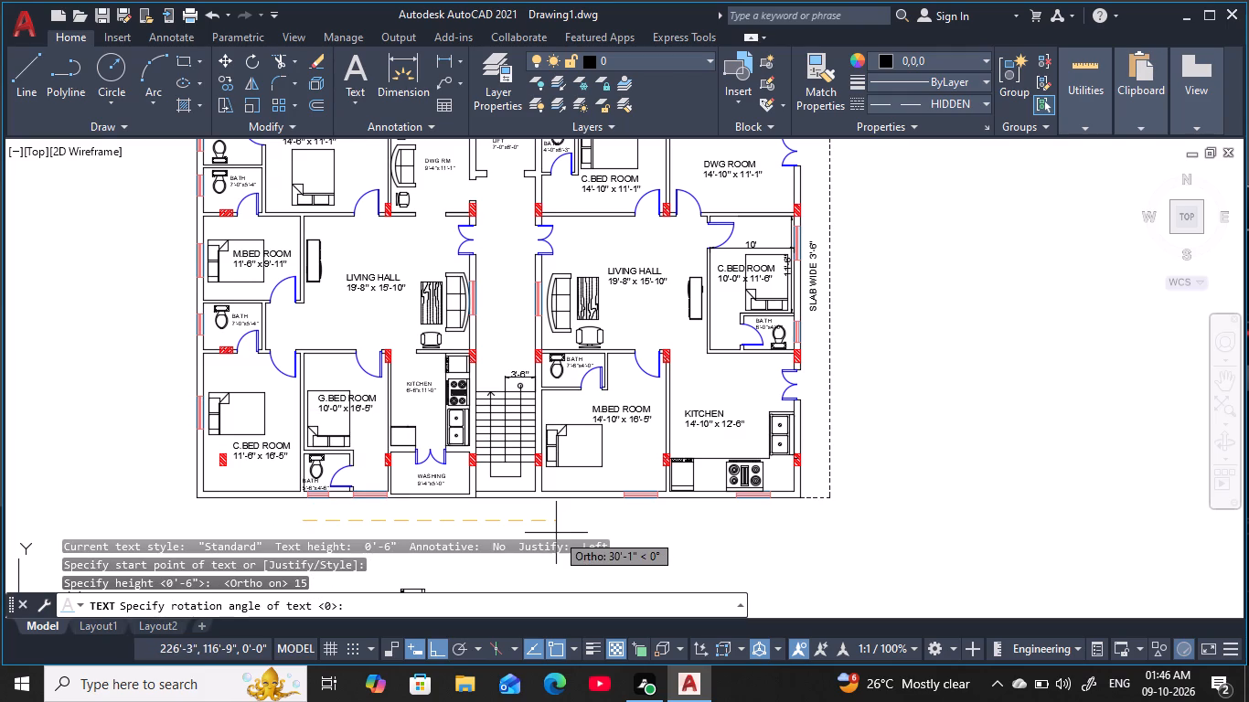
pyautogui.press('space')
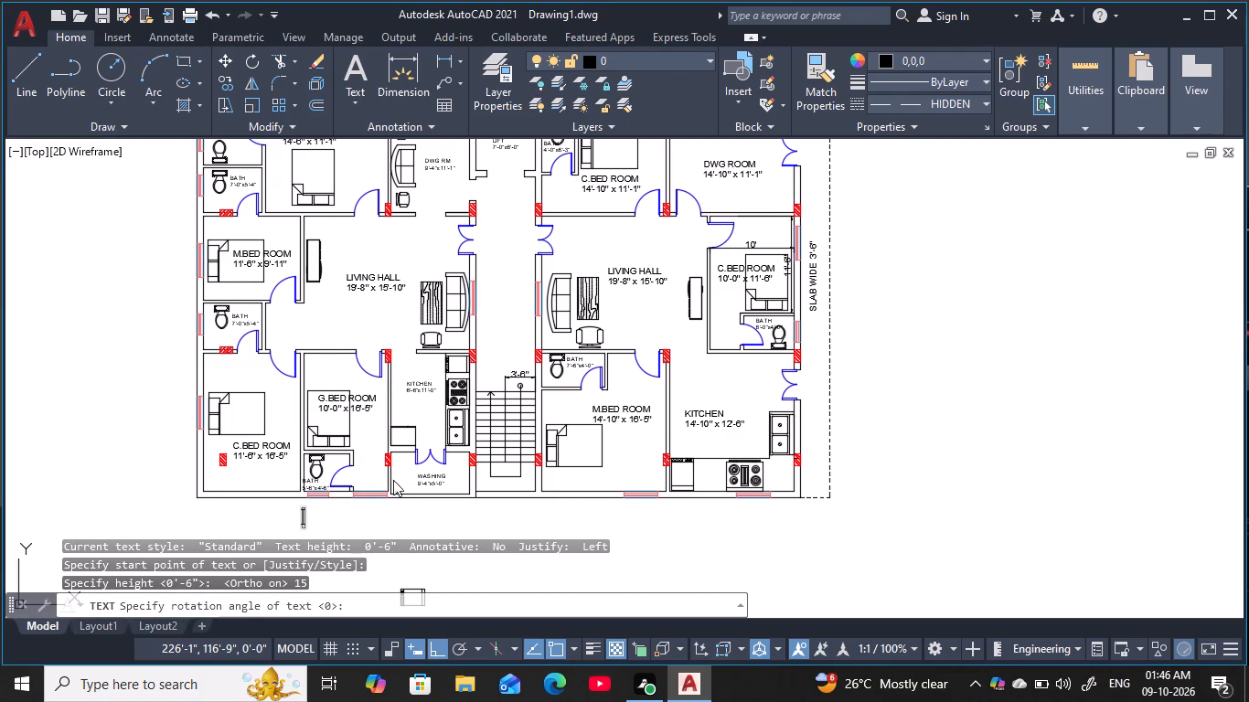
pyautogui.moveTo(384, 516); pyautogui.dragTo(493, 446, button='middle')
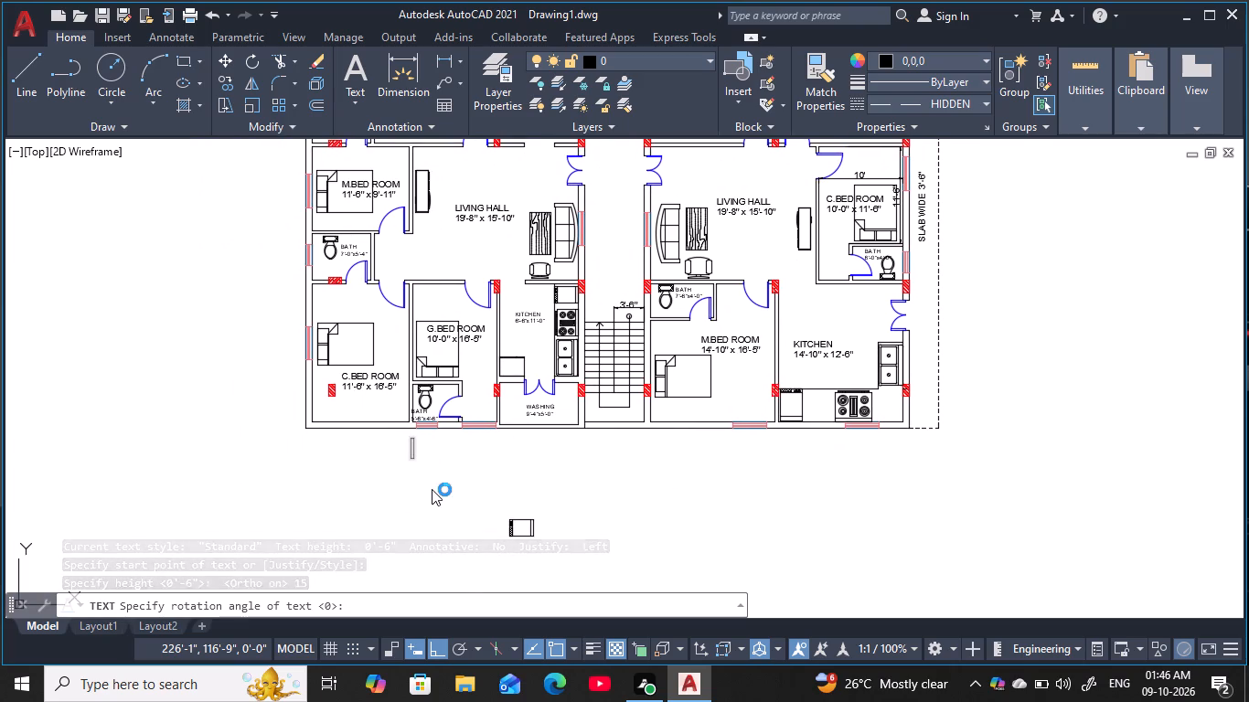
pyautogui.write('RESIDEN')
pyautogui.write('TIAL')
pyautogui.press('space')
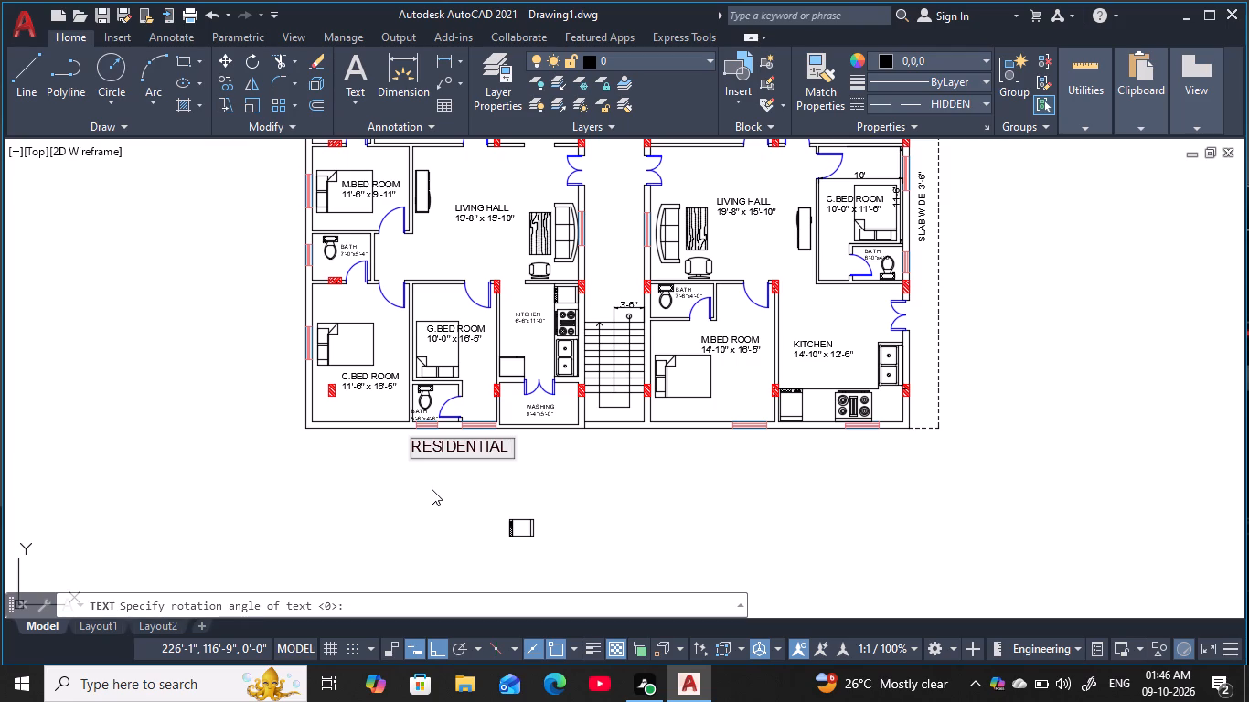
pyautogui.write('APA')
pyautogui.write('RTMENT')
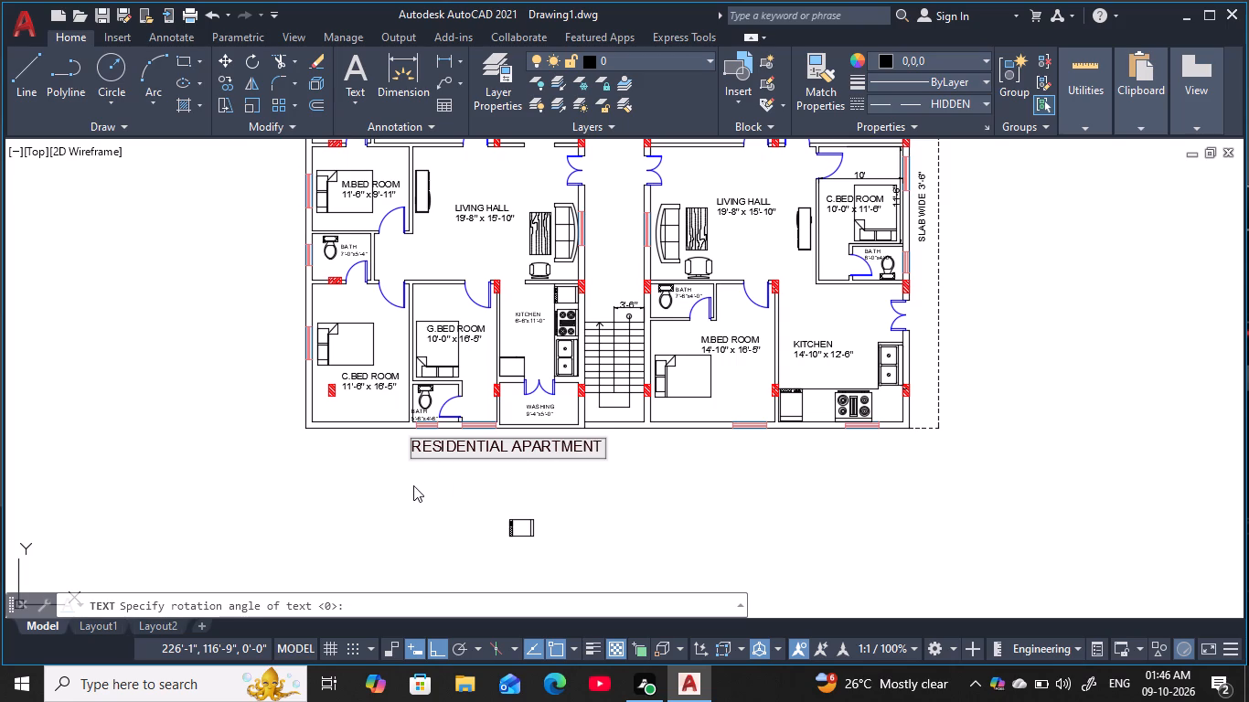
pyautogui.press('Return')
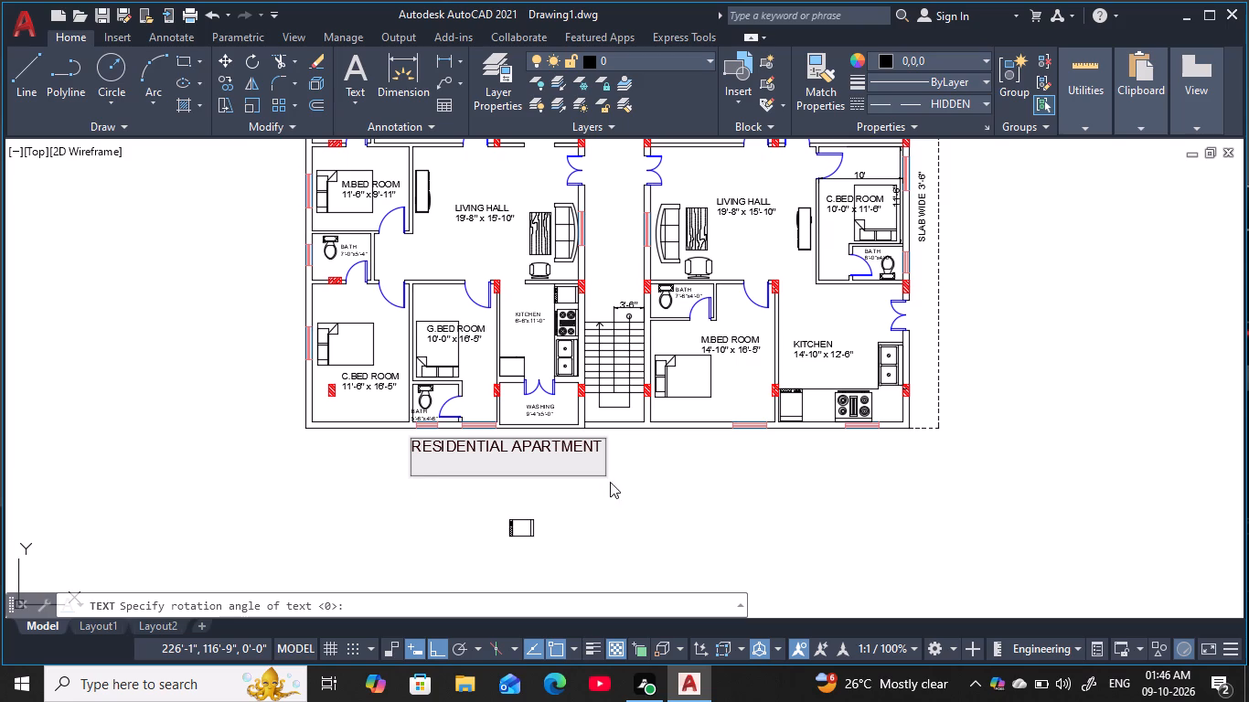
pyautogui.click(686, 483)
pyautogui.press('Escape')
pyautogui.press('Escape')
pyautogui.press('Escape')
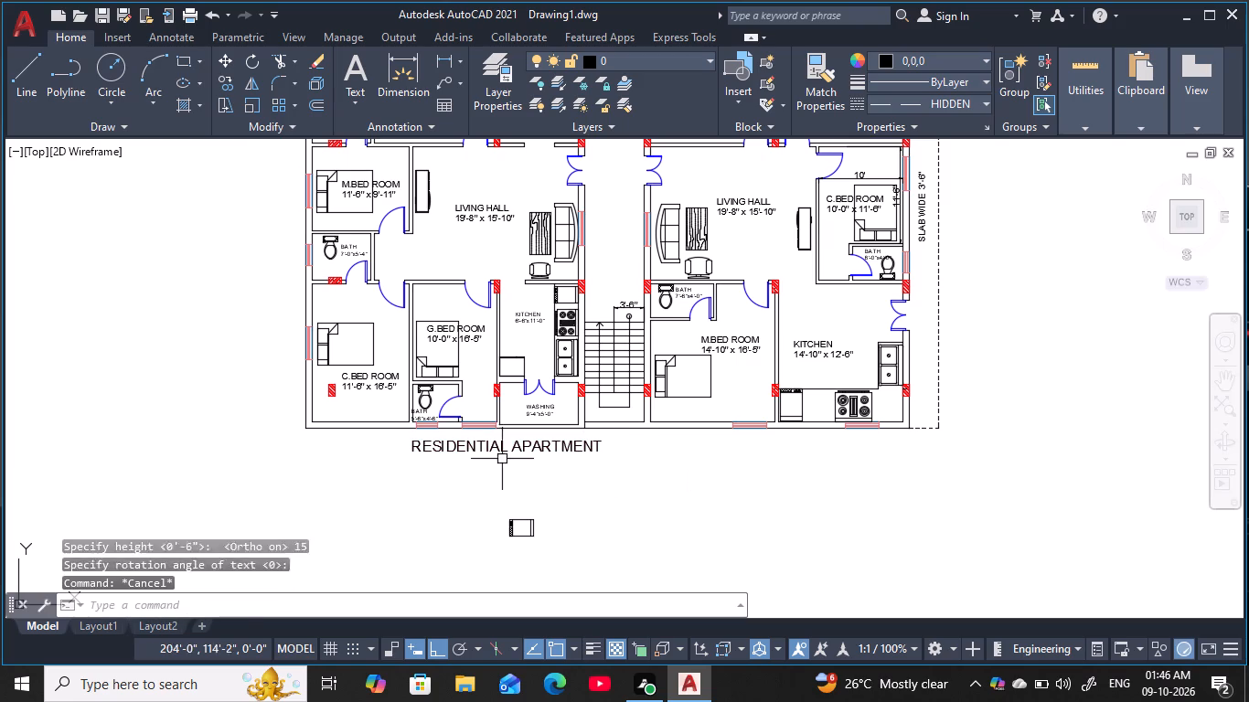
pyautogui.press('Escape')
pyautogui.press('Escape')
# Scale the RESIDENTIAL APARTMENT title up to about twice its size.
pyautogui.click(534, 451)
pyautogui.press('s')
pyautogui.write('C')
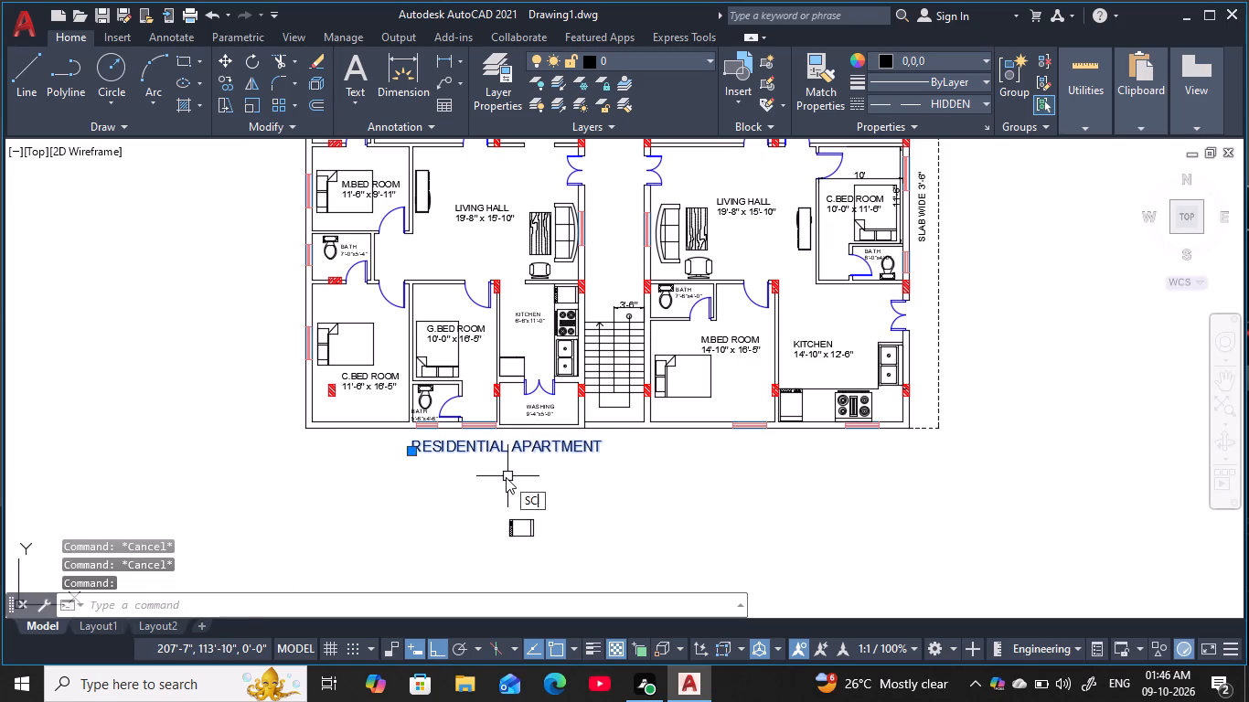
pyautogui.press('space')
pyautogui.click(568, 457)
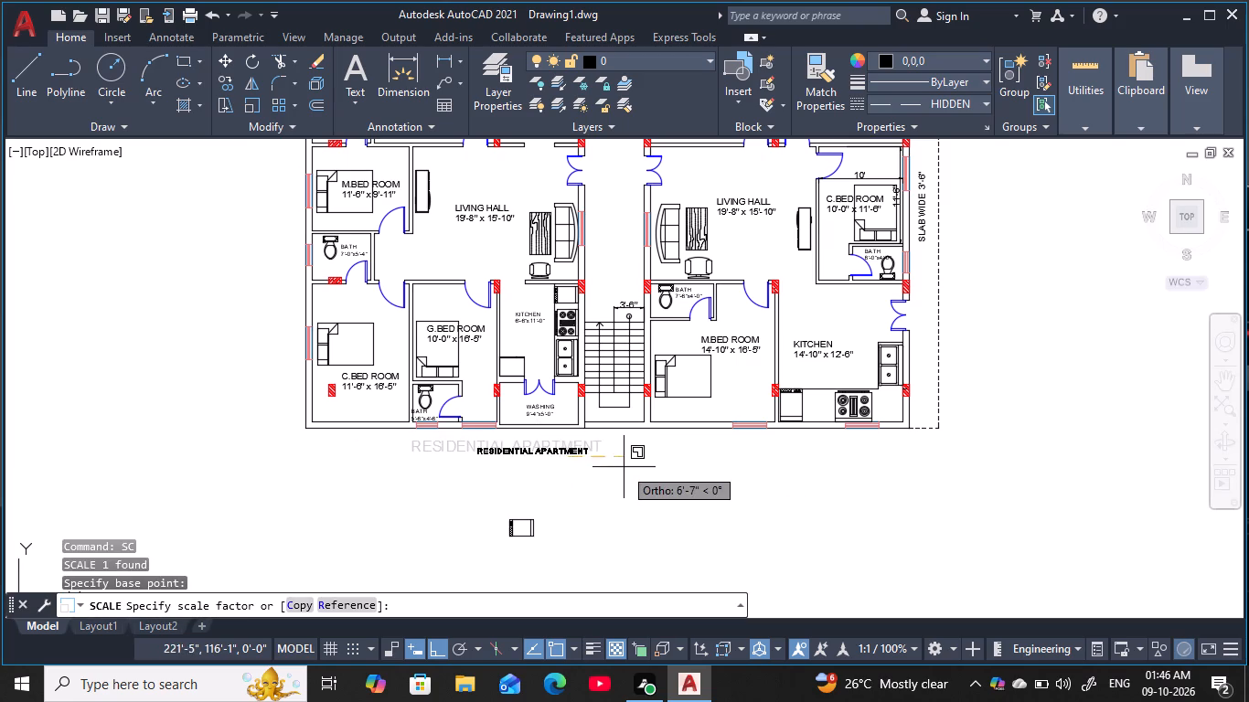
pyautogui.click(760, 486)
pyautogui.press('Escape')
pyautogui.press('Escape')
pyautogui.press('Escape')
pyautogui.press('Escape')
pyautogui.press('Escape')
pyautogui.press('Escape')
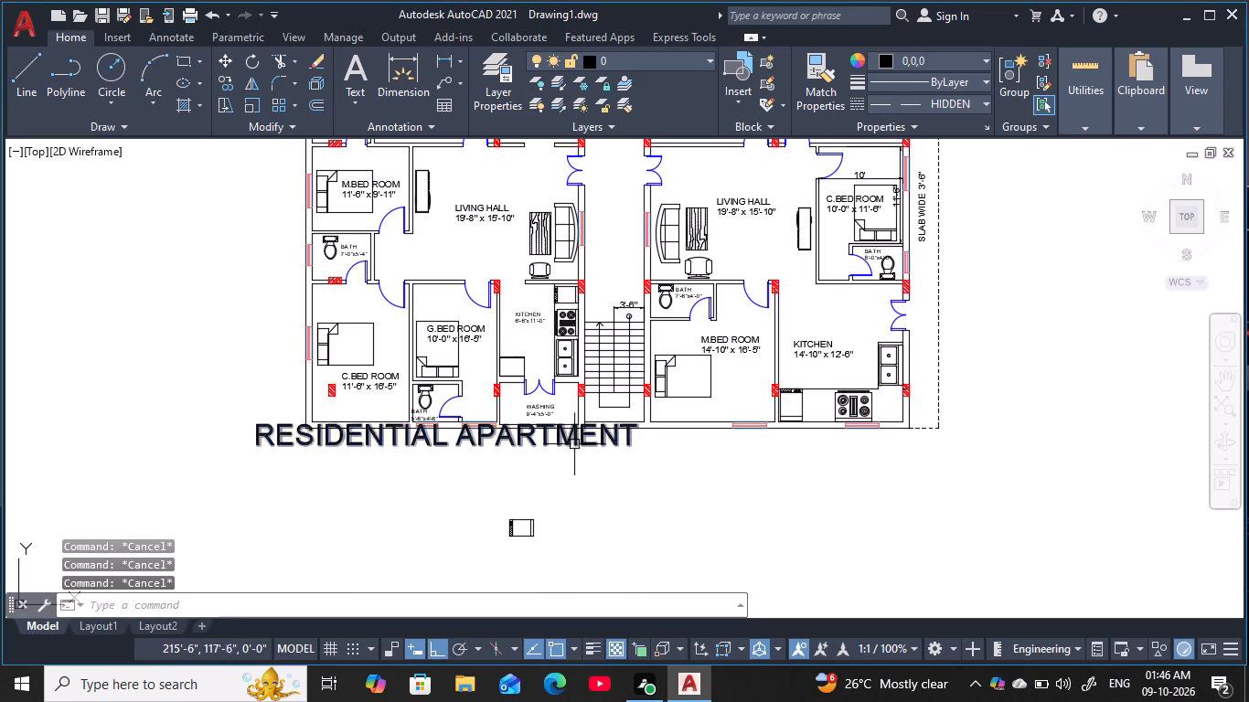
# Move the RESIDENTIAL APARTMENT title clear of the south wall, with ortho off, so it sits roughly centred beneath the plan.
pyautogui.click(574, 444)
pyautogui.write('M')
pyautogui.press('space')
pyautogui.click(575, 444)
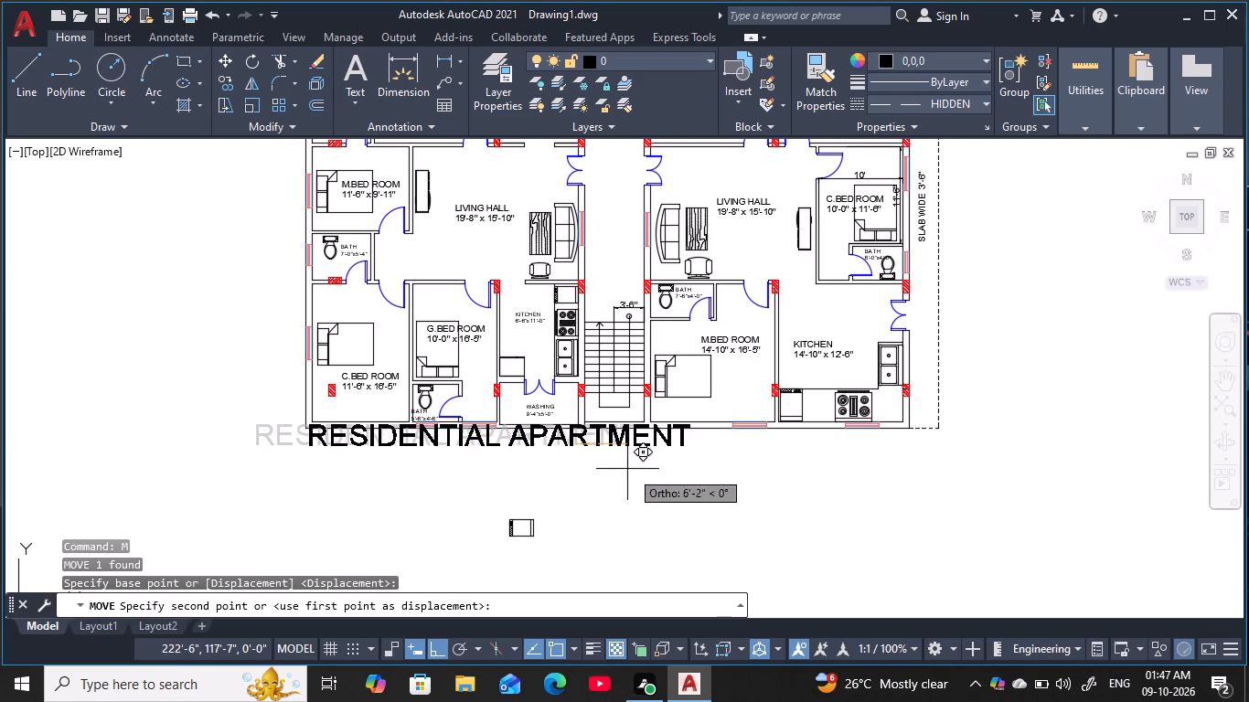
pyautogui.press('F8')
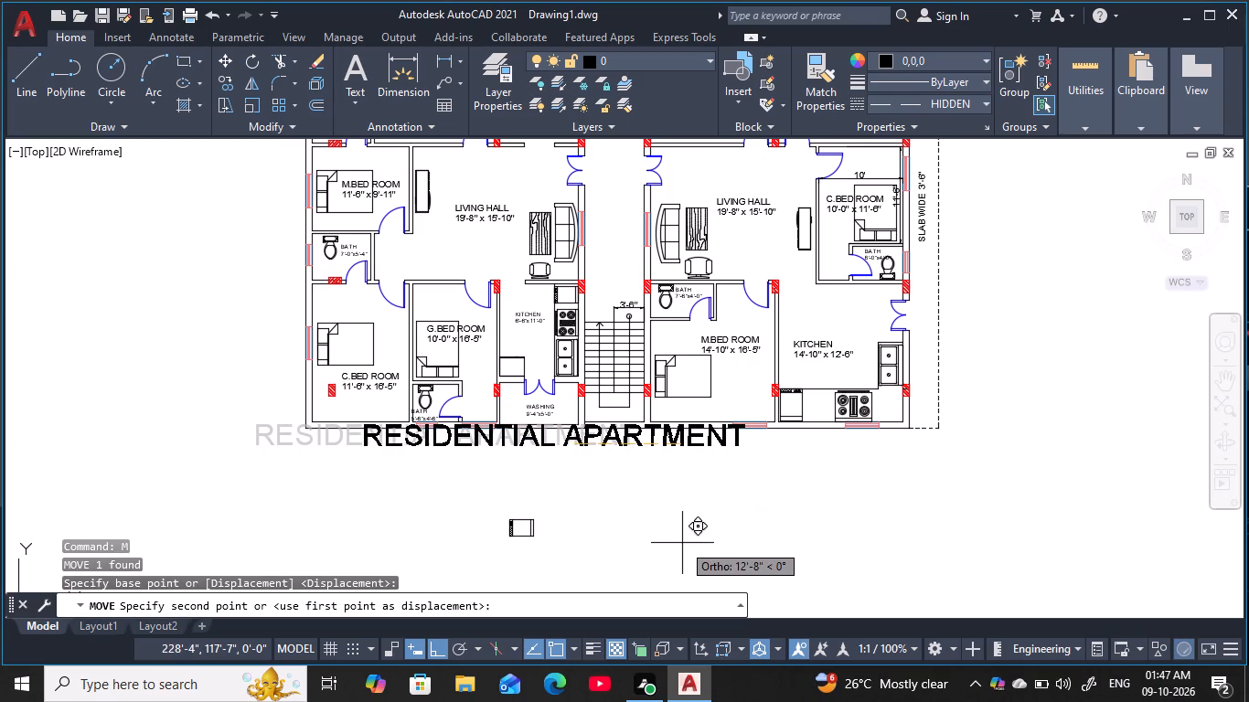
pyautogui.click(713, 471)
pyautogui.press('Escape')
pyautogui.press('Escape')
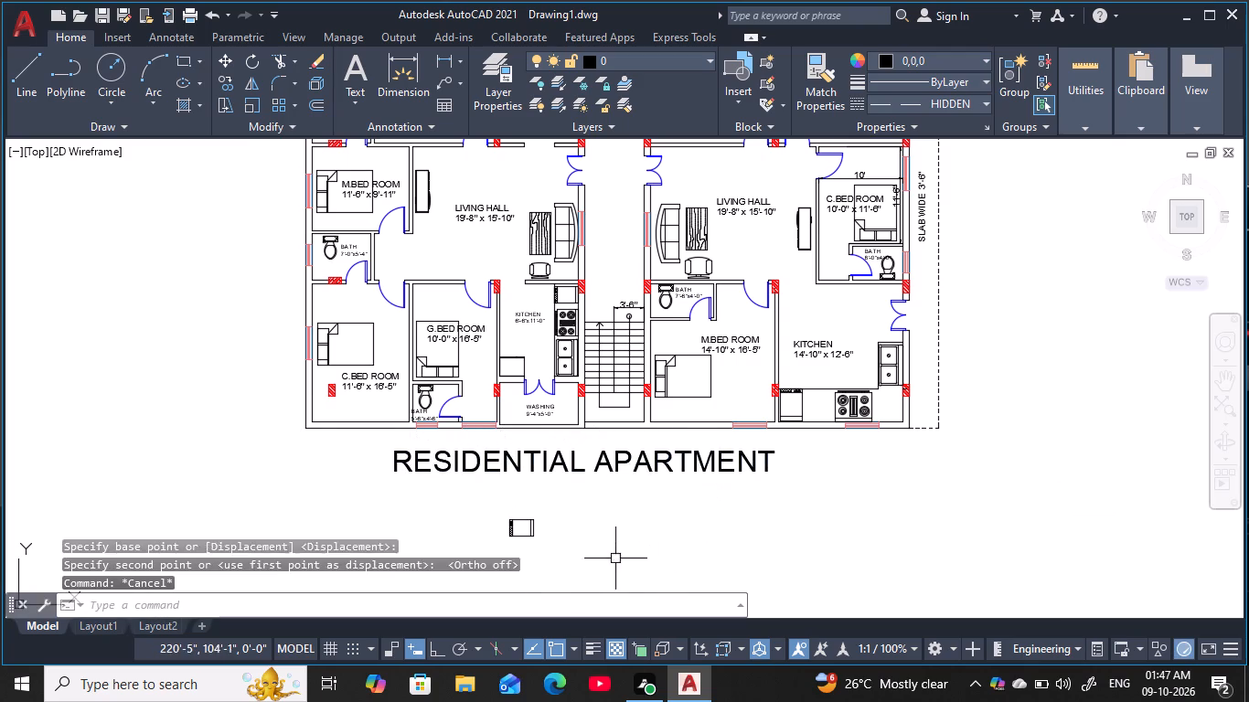
pyautogui.press('Escape')
# Erase the small stray rectangular symbol lying below the RESIDENTIAL APARTMENT title.
pyautogui.click(625, 544)
pyautogui.click(443, 510)
pyautogui.write('E')
pyautogui.press('space')
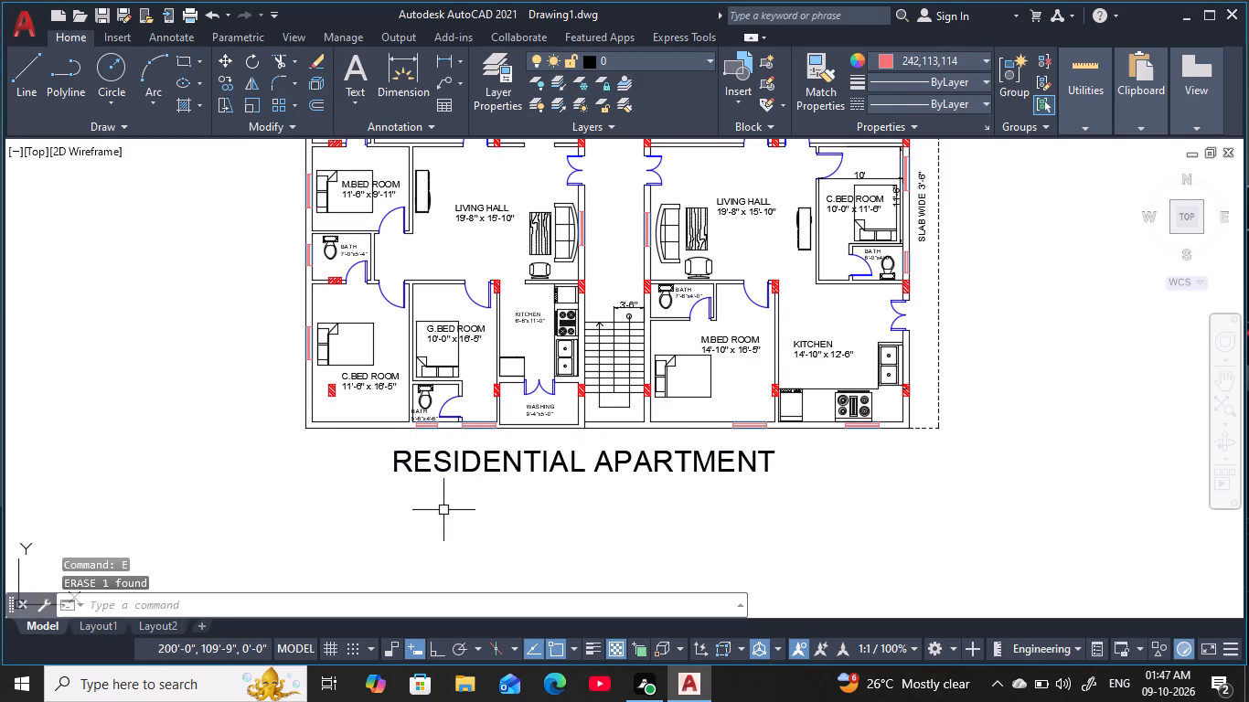
# Examine the whole floor plan together with the title placed beneath it.
pyautogui.moveTo(478, 499); pyautogui.dragTo(434, 551, button='middle')
pyautogui.scroll(-1, 429, 548)
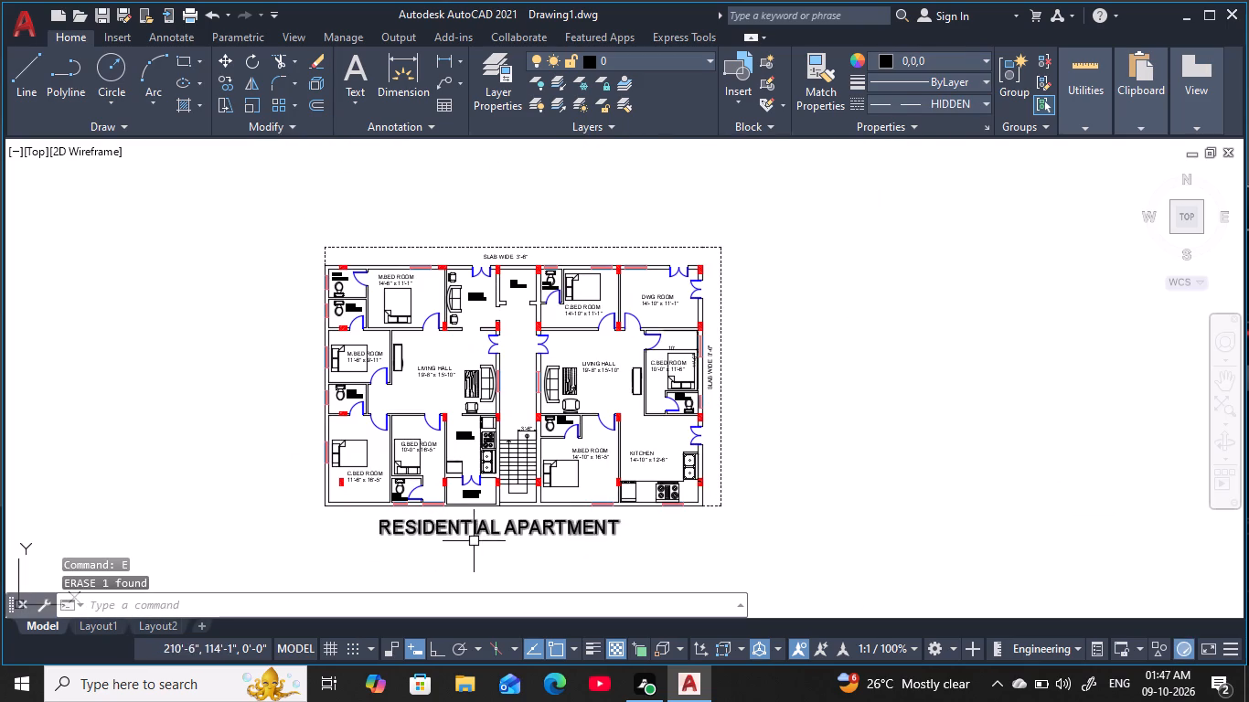
pyautogui.moveTo(483, 530); pyautogui.dragTo(523, 508, button='middle')
pyautogui.scroll(1, 528, 504)
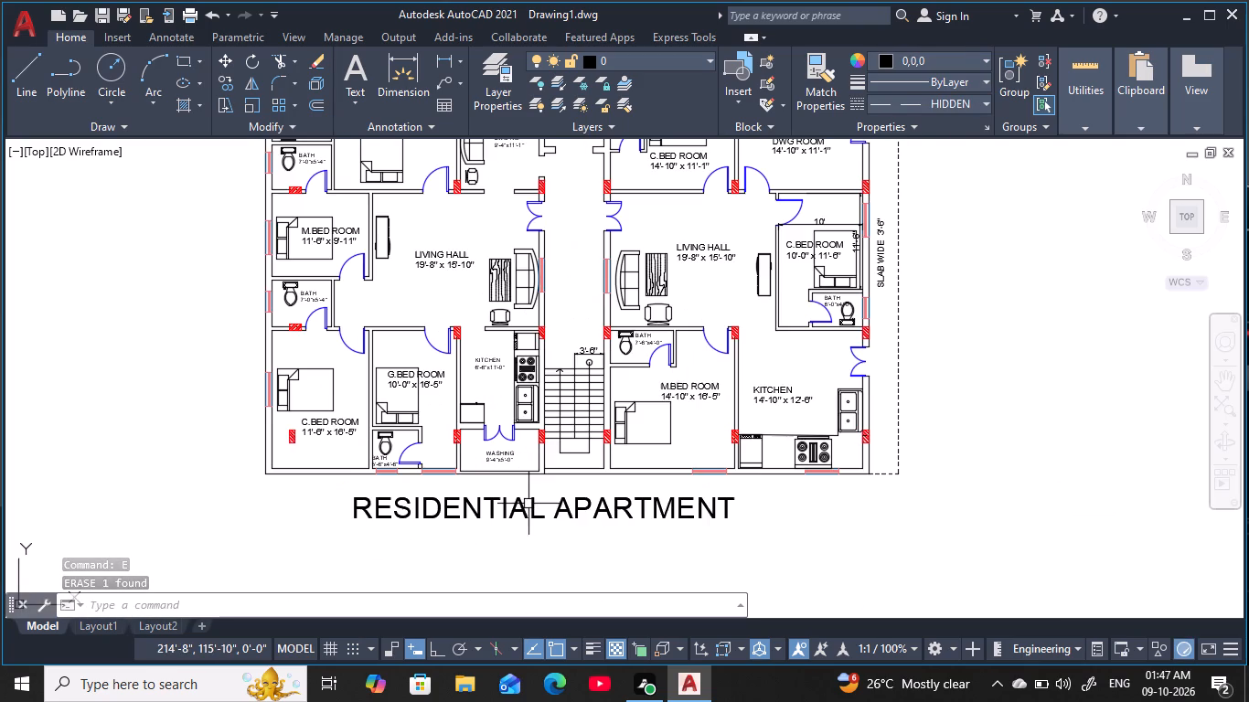
pyautogui.moveTo(528, 504); pyautogui.dragTo(511, 582, button='middle')
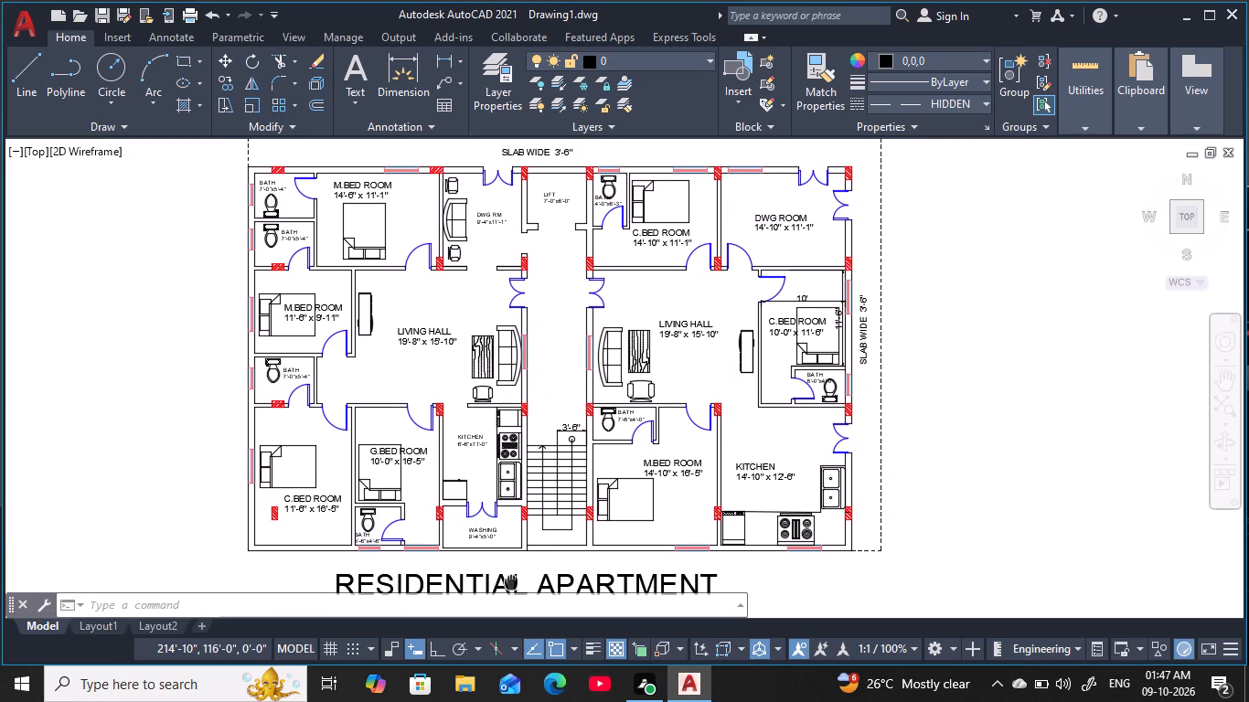
pyautogui.moveTo(511, 582); pyautogui.dragTo(512, 588, button='middle')
pyautogui.press('Escape')
pyautogui.press('Escape')
pyautogui.press('Escape')
pyautogui.moveTo(515, 558); pyautogui.dragTo(564, 472, button='middle')
pyautogui.press('Escape')
pyautogui.press('Escape')
pyautogui.press('Escape')
pyautogui.press('Escape')
pyautogui.press('Escape')
pyautogui.press('Escape')
pyautogui.press('Escape')
pyautogui.press('Escape')
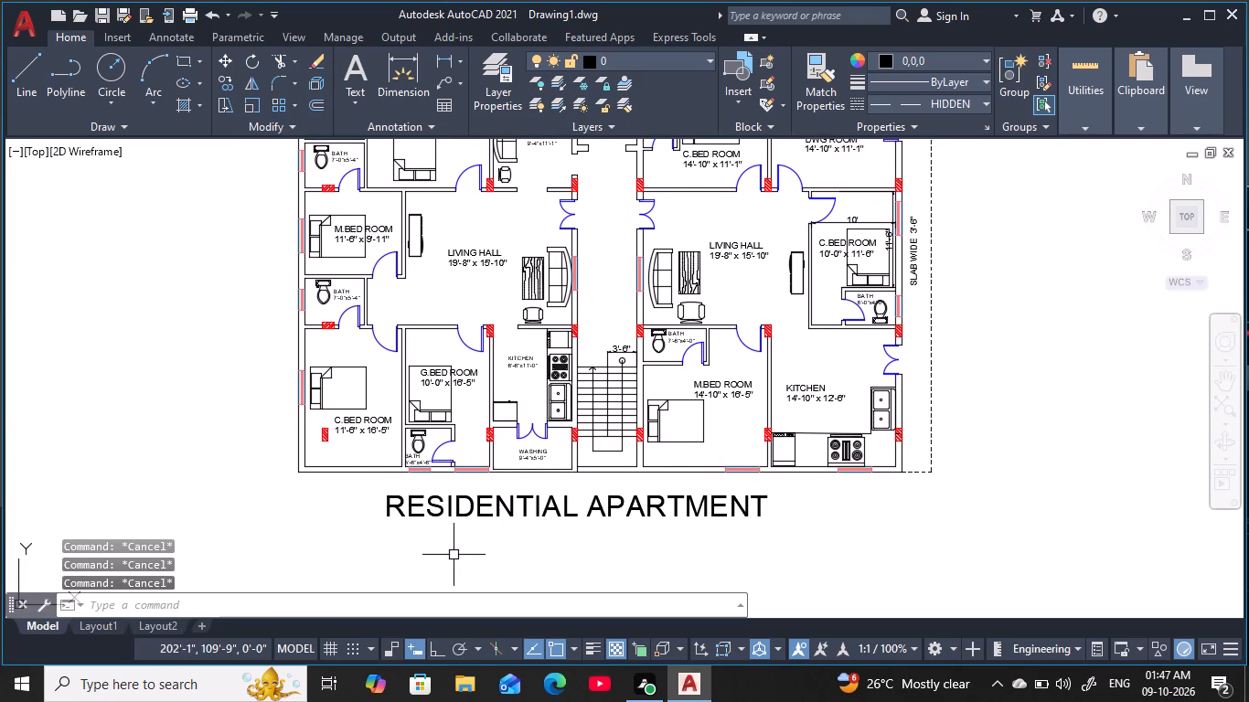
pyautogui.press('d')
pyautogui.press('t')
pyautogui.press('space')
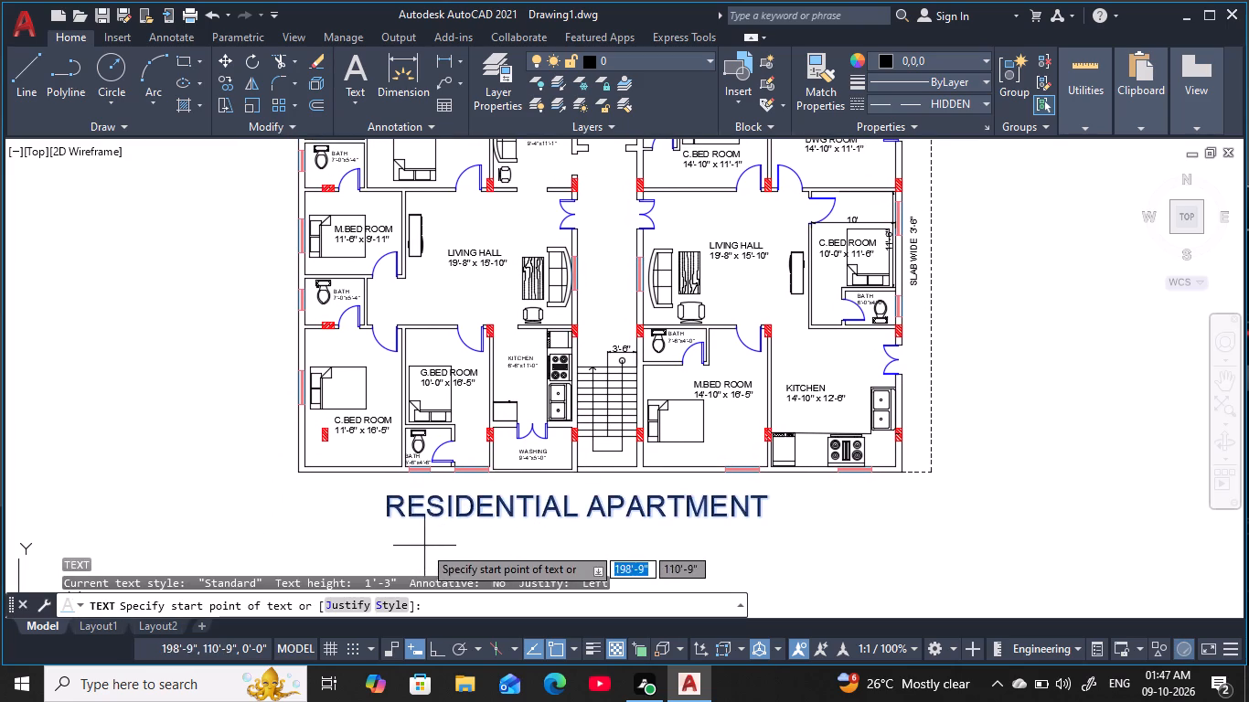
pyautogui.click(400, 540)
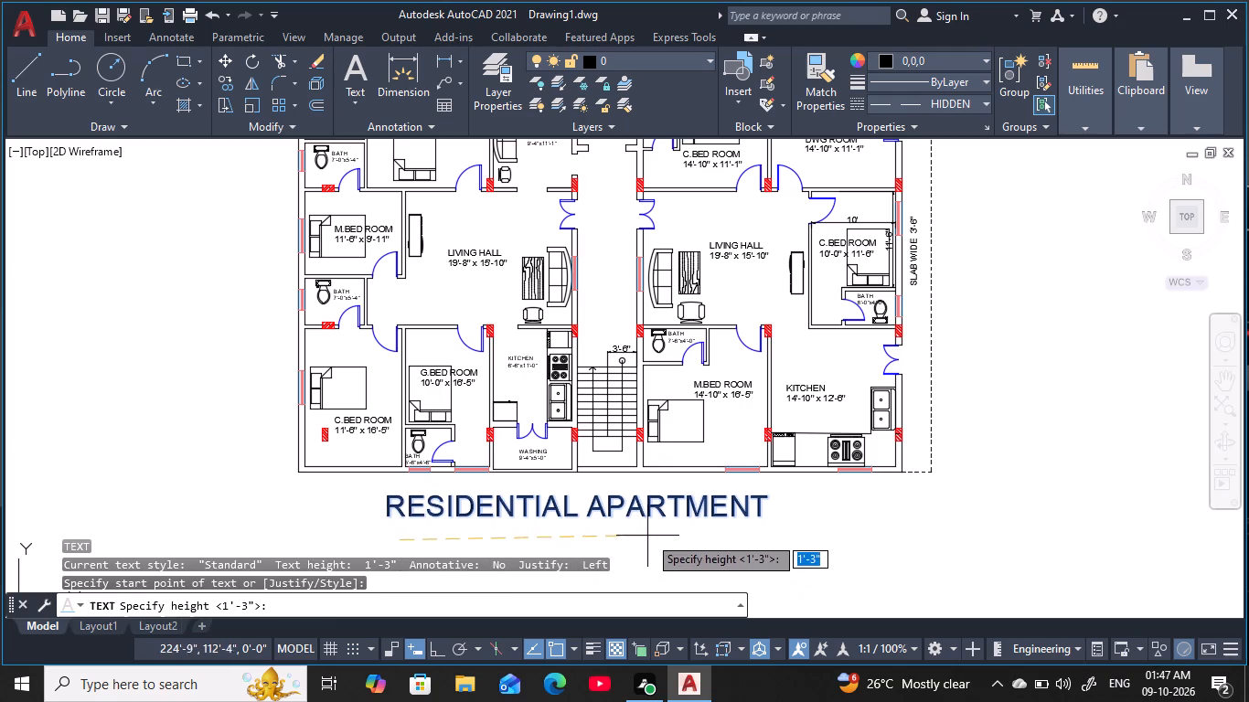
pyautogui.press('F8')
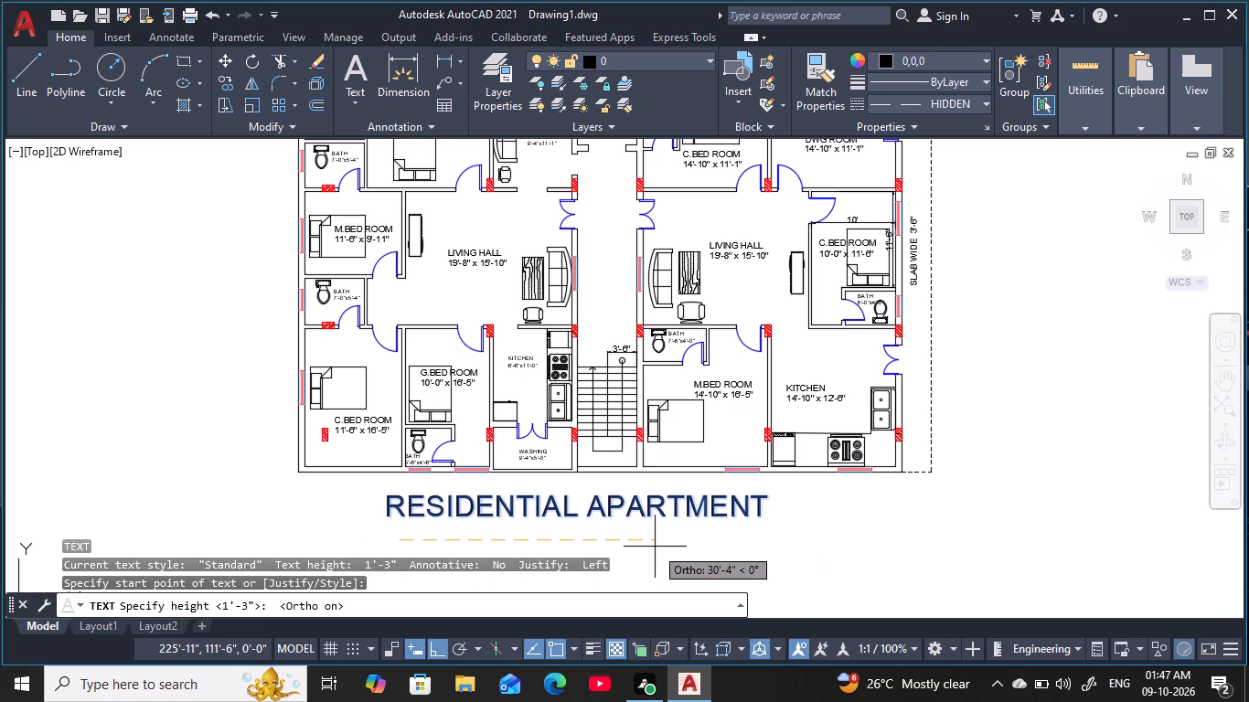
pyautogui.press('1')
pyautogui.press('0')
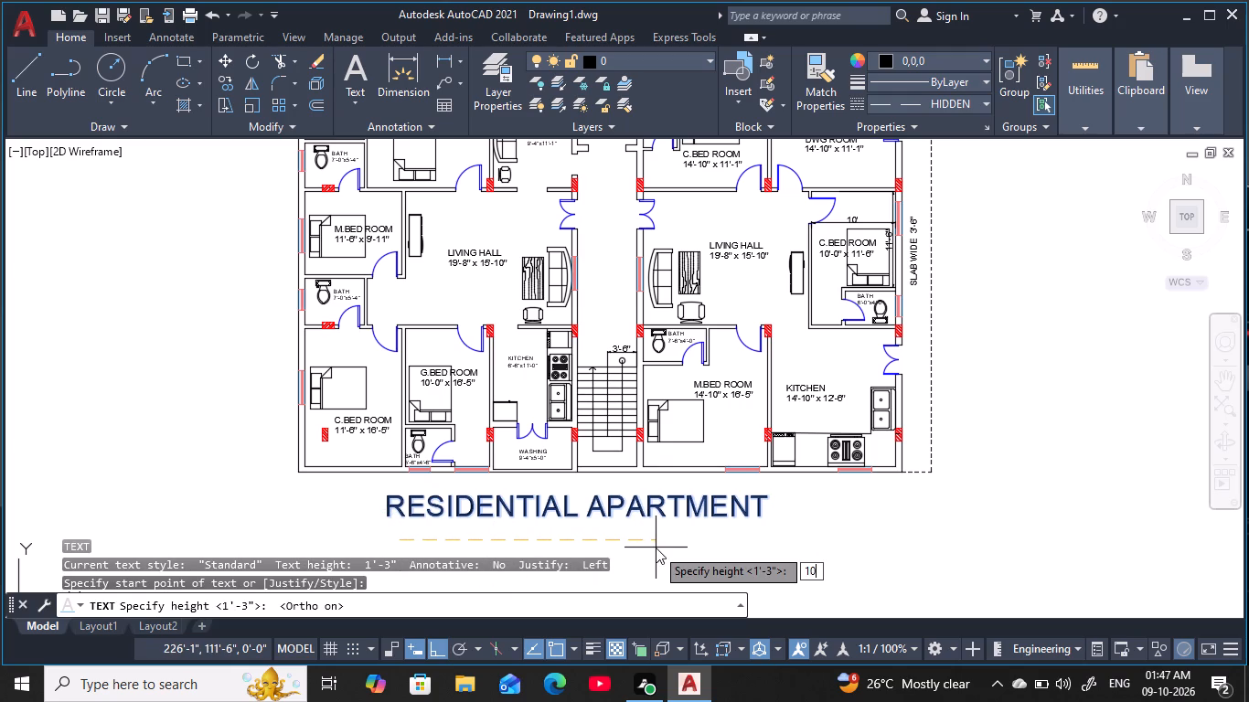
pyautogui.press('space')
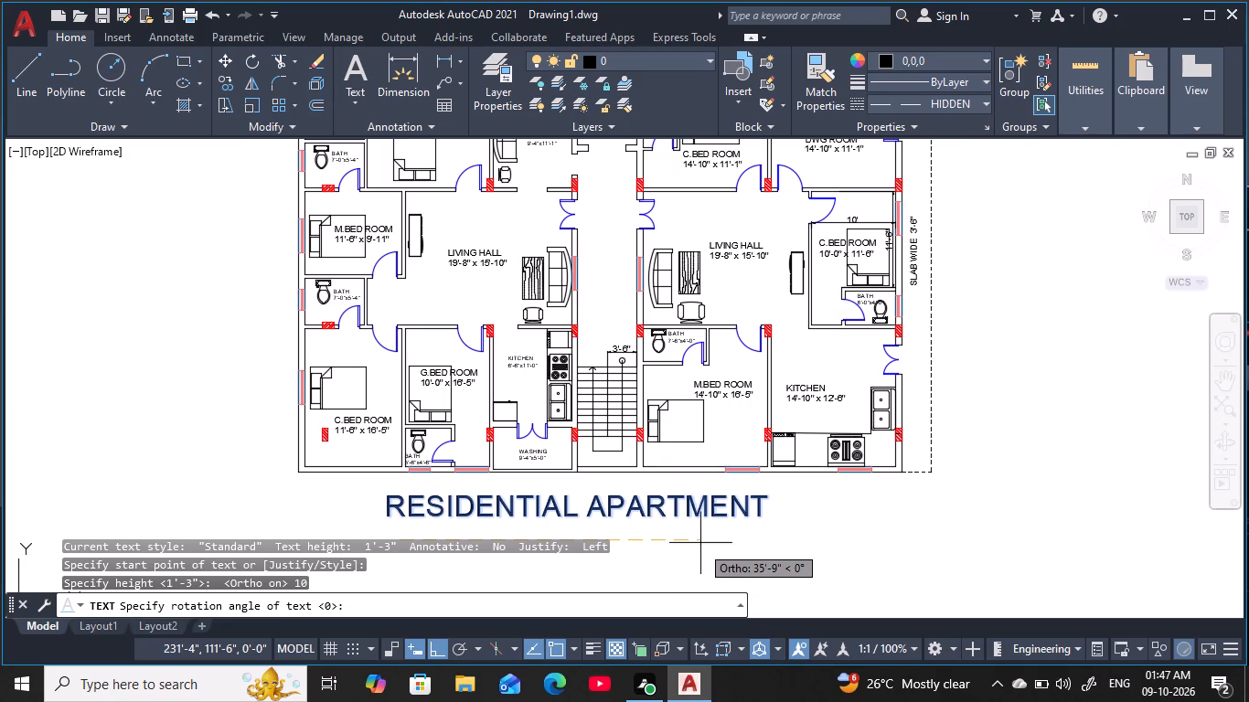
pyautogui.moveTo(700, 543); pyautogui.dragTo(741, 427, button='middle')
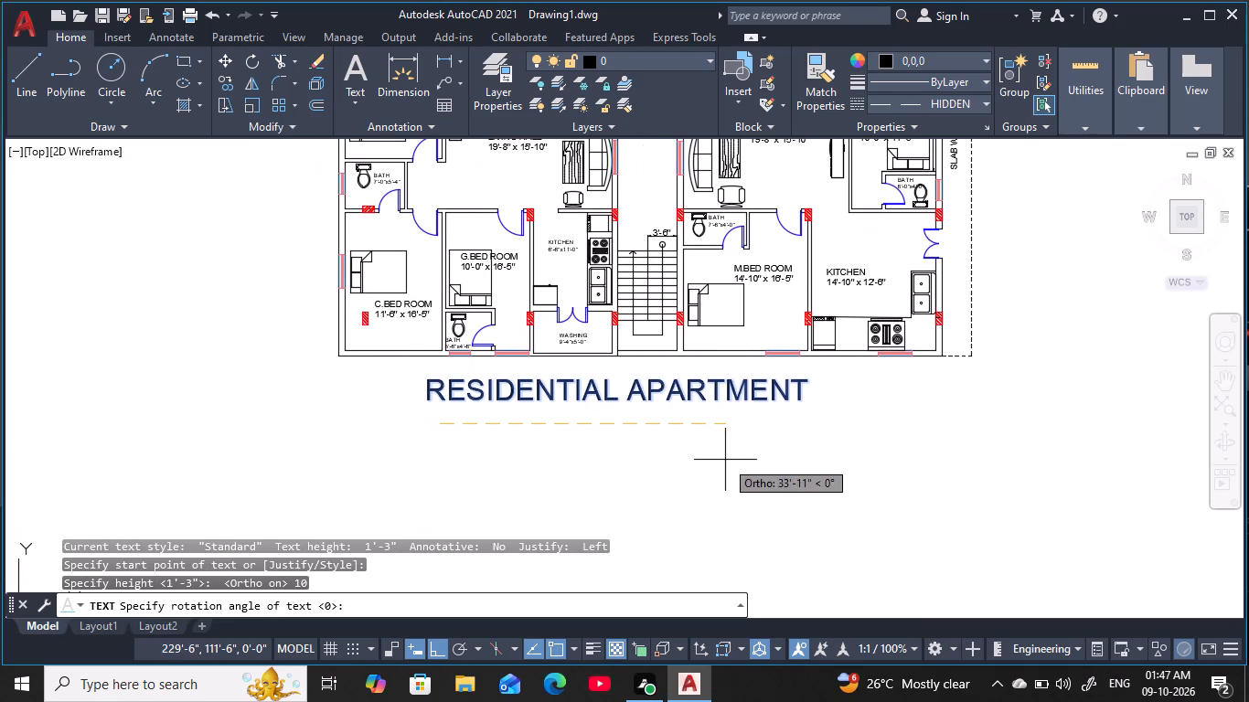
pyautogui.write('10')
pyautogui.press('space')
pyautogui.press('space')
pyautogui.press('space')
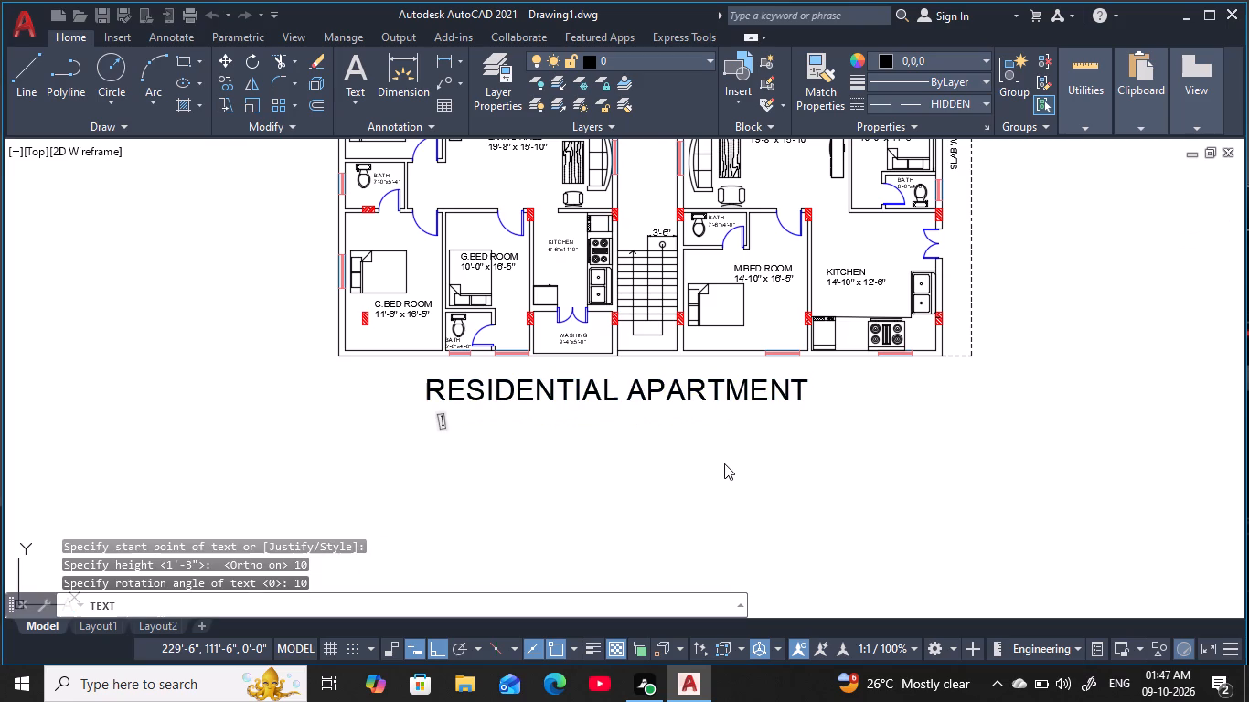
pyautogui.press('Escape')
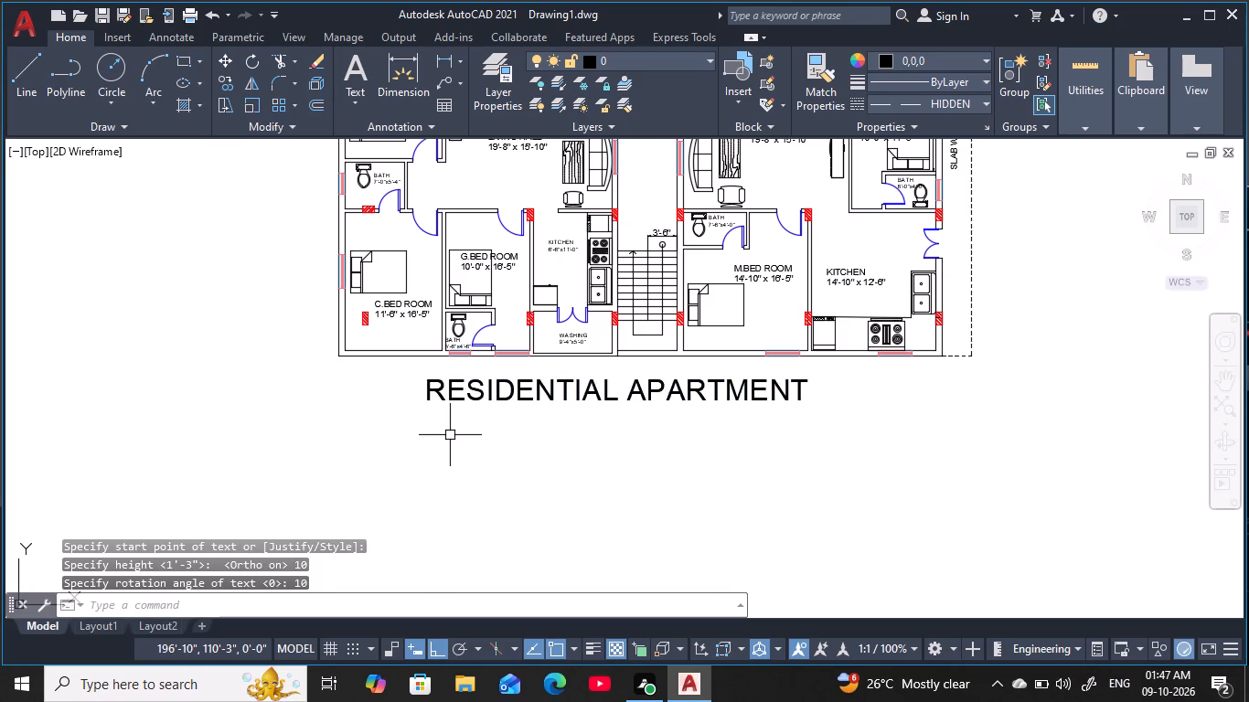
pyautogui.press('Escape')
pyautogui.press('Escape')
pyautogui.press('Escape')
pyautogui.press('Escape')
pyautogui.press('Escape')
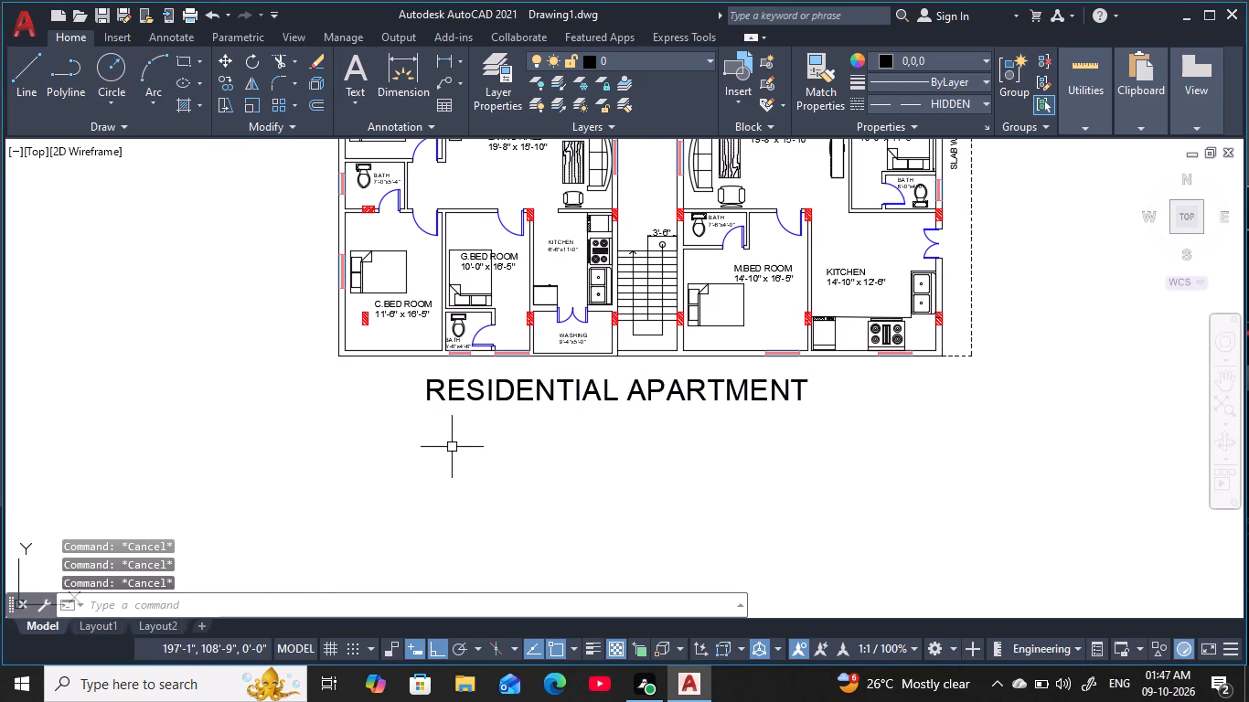
# Add the single-line text FIRST FLOOR below the RESIDENTIAL APARTMENT title, with text height 10 and no rotation.
pyautogui.press('d')
pyautogui.write('T')
pyautogui.press('space')
pyautogui.click(443, 433)
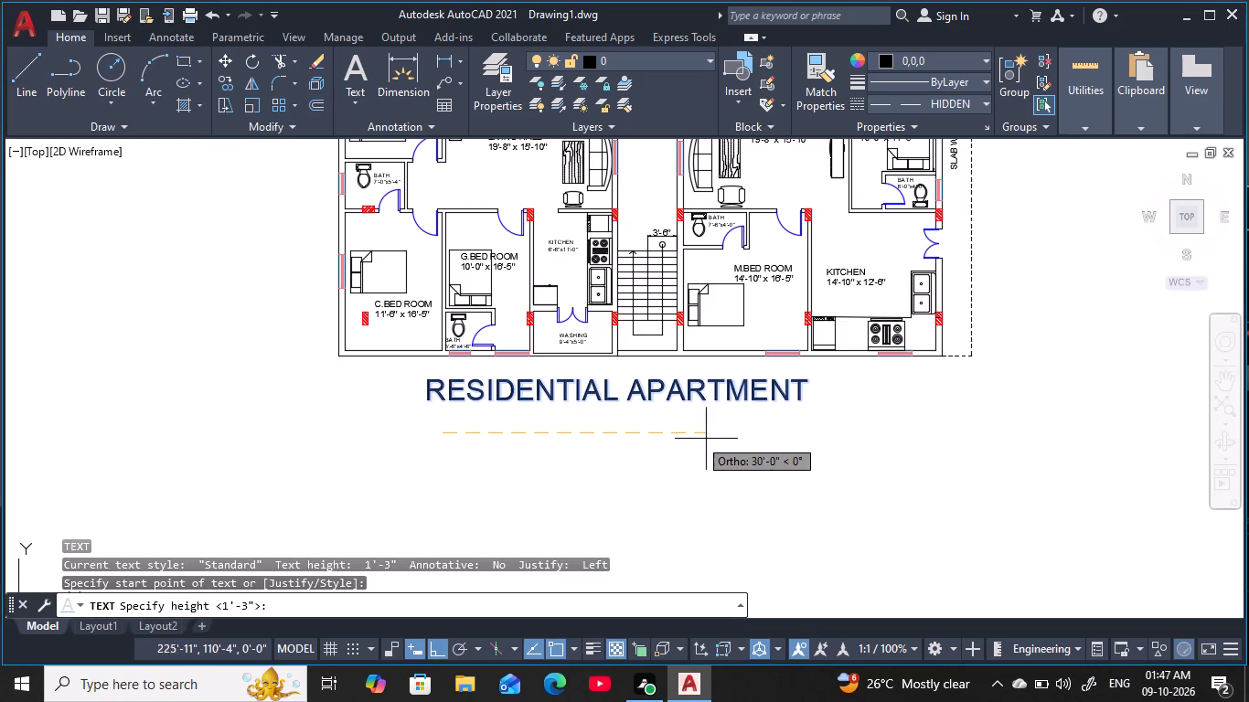
pyautogui.write('10')
pyautogui.press('space')
pyautogui.press('space')
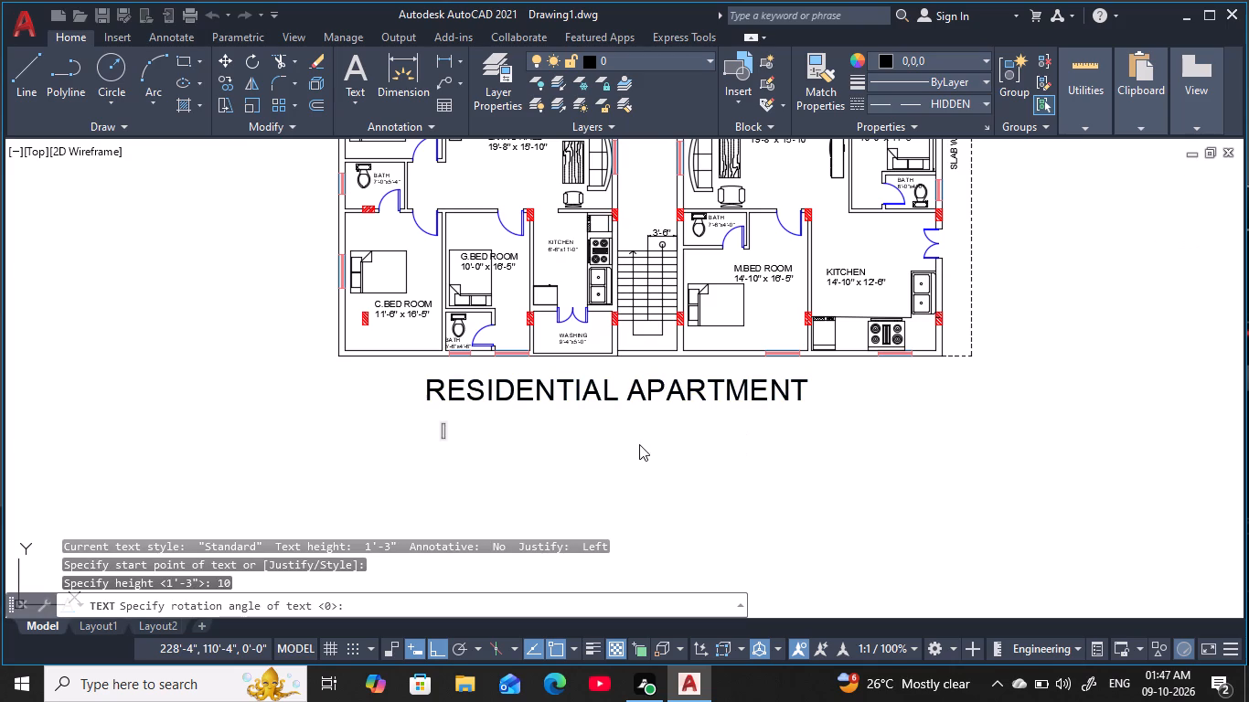
pyautogui.write('FI')
pyautogui.write('RST')
pyautogui.press('space')
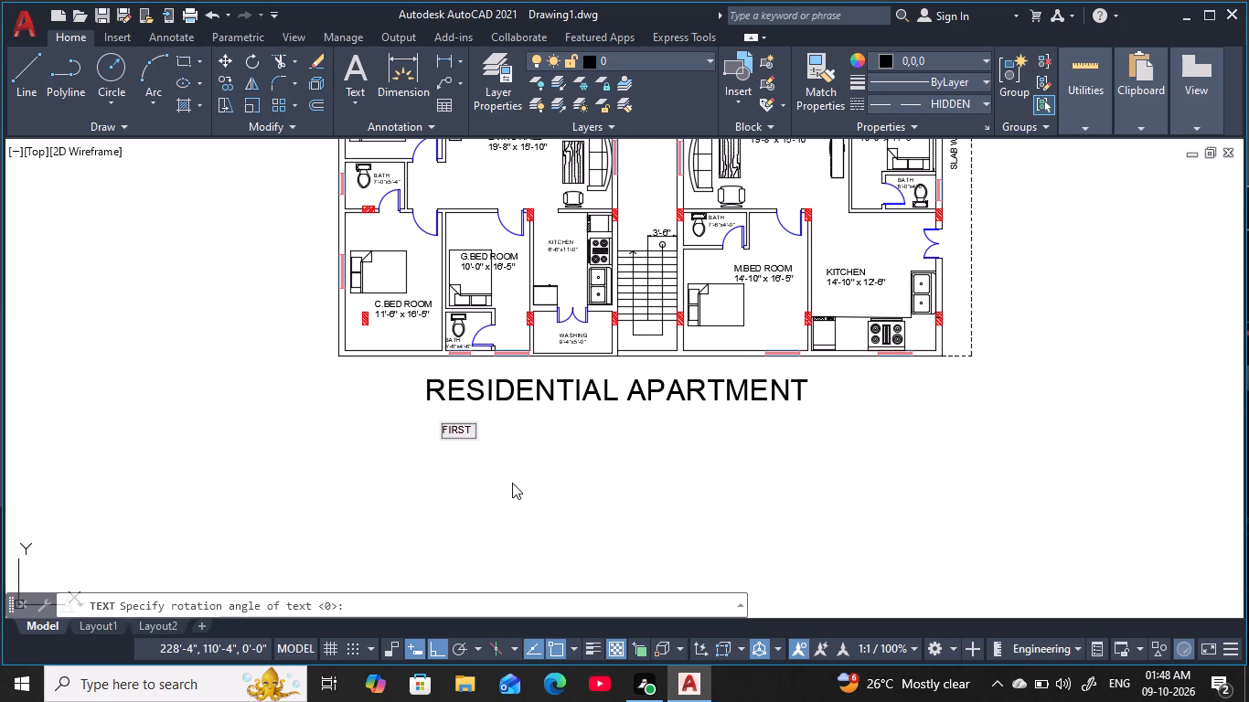
pyautogui.press('space')
pyautogui.write('AND')
pyautogui.press('space')
pyautogui.write('SECO')
pyautogui.write('ND')
pyautogui.press('space')
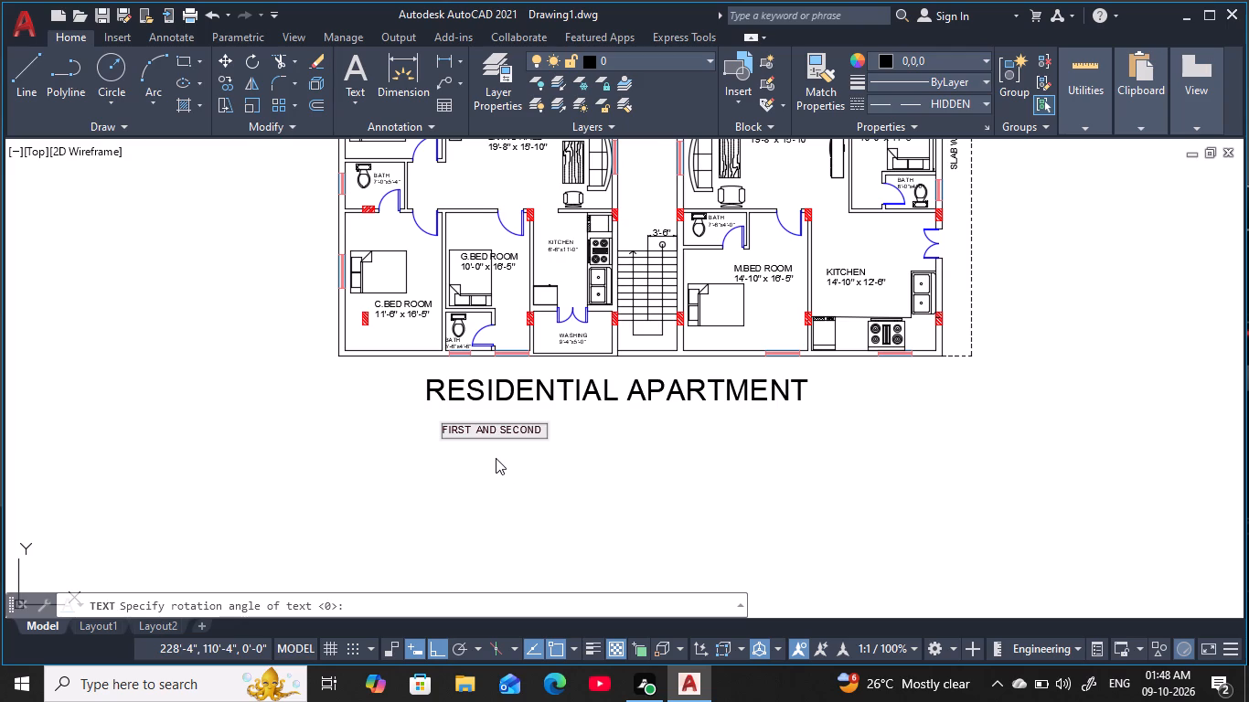
pyautogui.press('BackSpace')
pyautogui.press('BackSpace')
pyautogui.press('BackSpace')
pyautogui.press('BackSpace')
pyautogui.press('BackSpace')
pyautogui.press('BackSpace')
pyautogui.press('BackSpace')
pyautogui.press('BackSpace')
pyautogui.press('BackSpace')
pyautogui.press('BackSpace')
pyautogui.press('BackSpace')
pyautogui.press('BackSpace')
pyautogui.press('f')
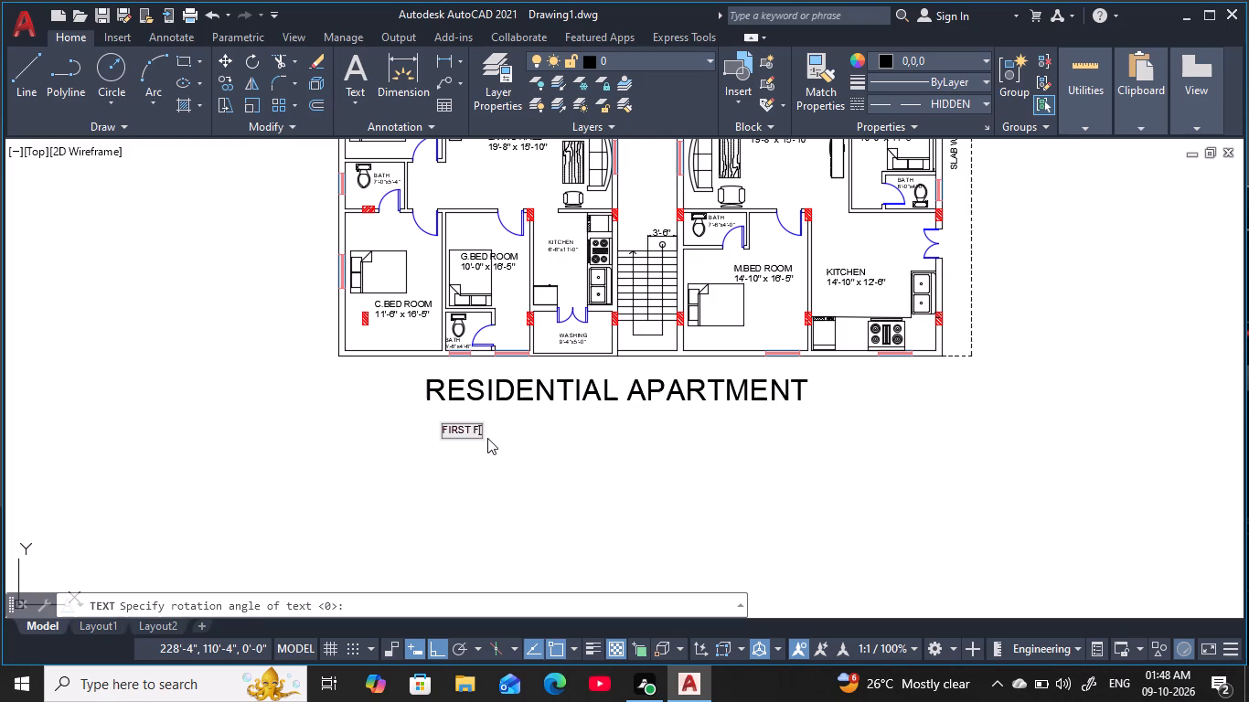
pyautogui.write('LOOR')
pyautogui.press('space')
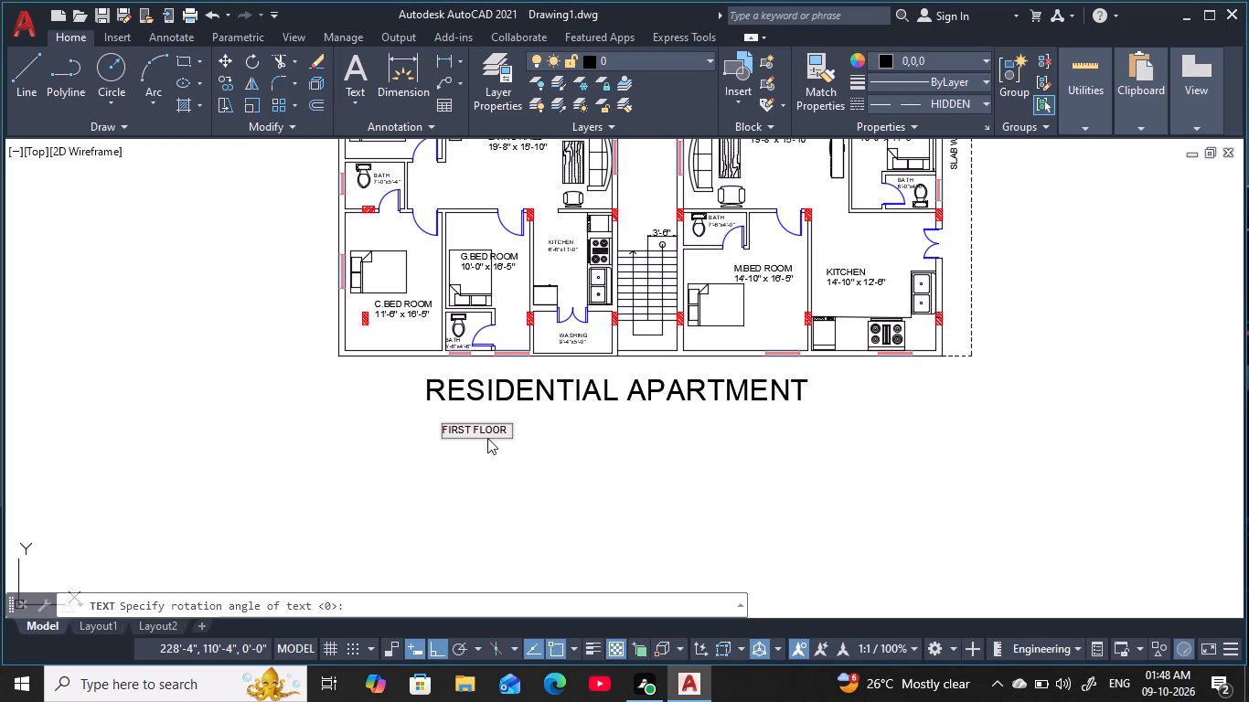
pyautogui.click(557, 456)
pyautogui.press('Return')
pyautogui.press('Return')
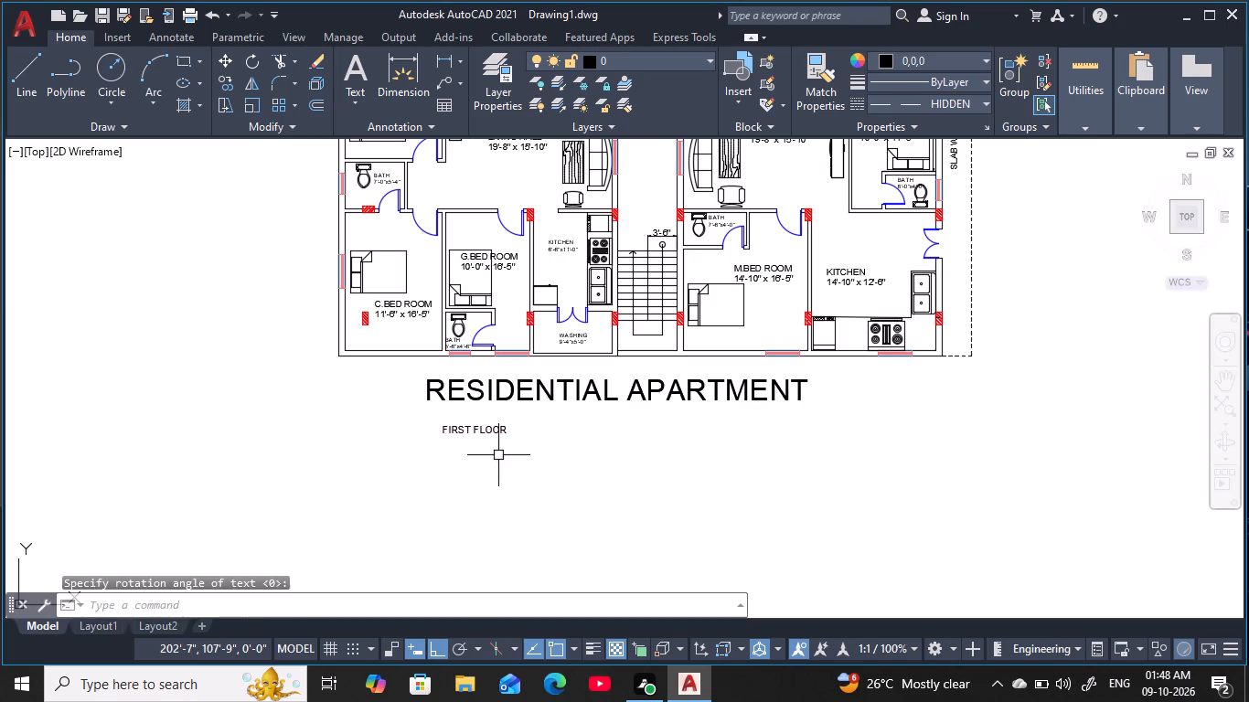
pyautogui.press('Return')
pyautogui.press('Return')
pyautogui.press('Return')
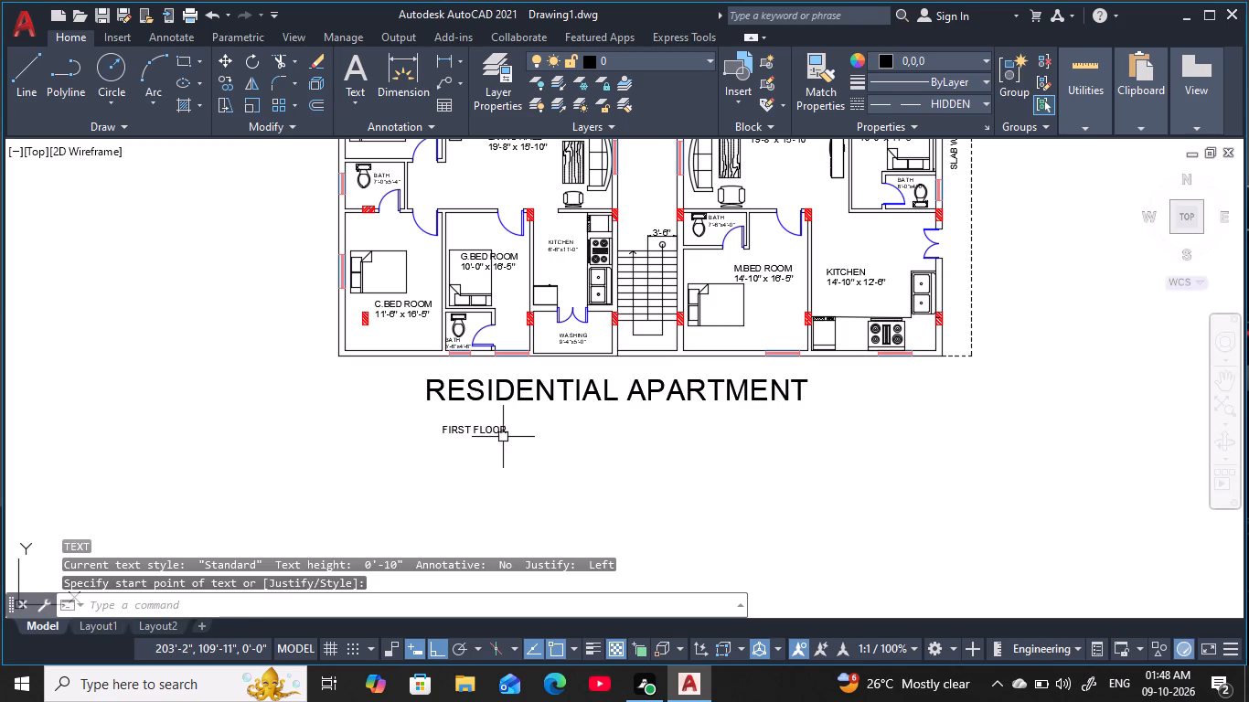
# Move the FIRST FLOOR label, with ortho off, so it sits close beneath the middle of the RESIDENTIAL APARTMENT title.
pyautogui.click(503, 437)
pyautogui.write('M')
pyautogui.press('space')
pyautogui.click(500, 436)
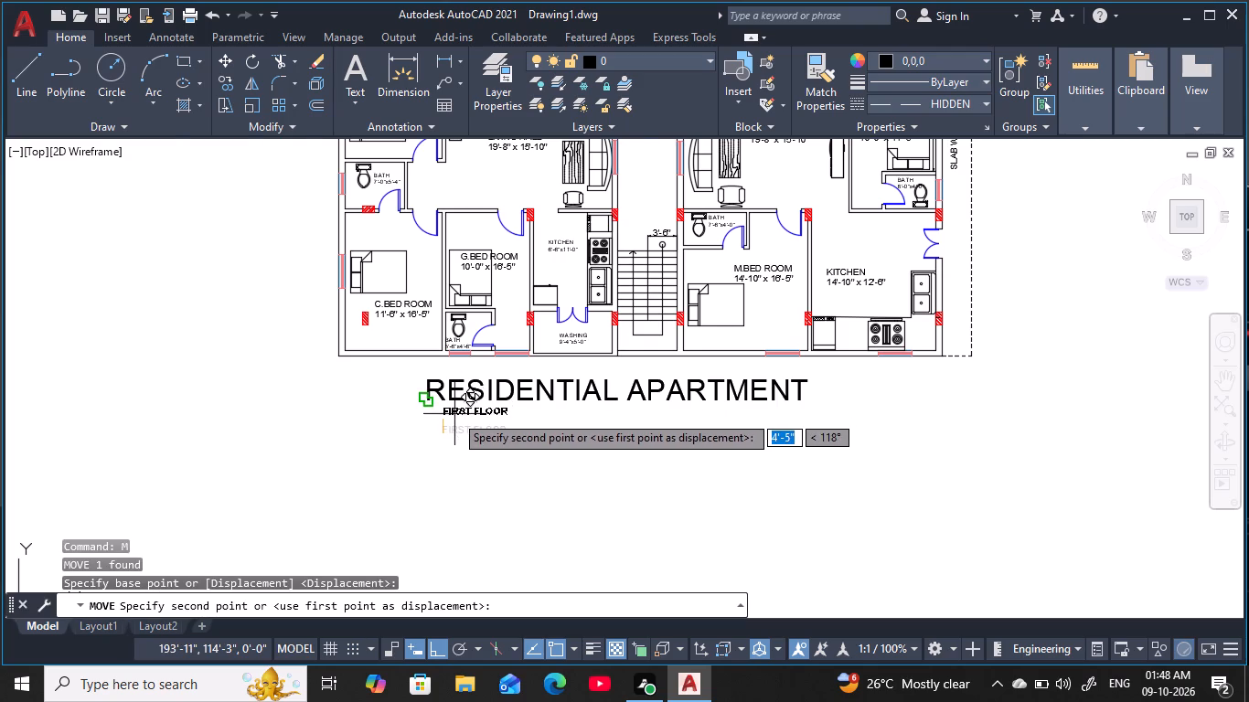
pyautogui.scroll(3, 454, 414)
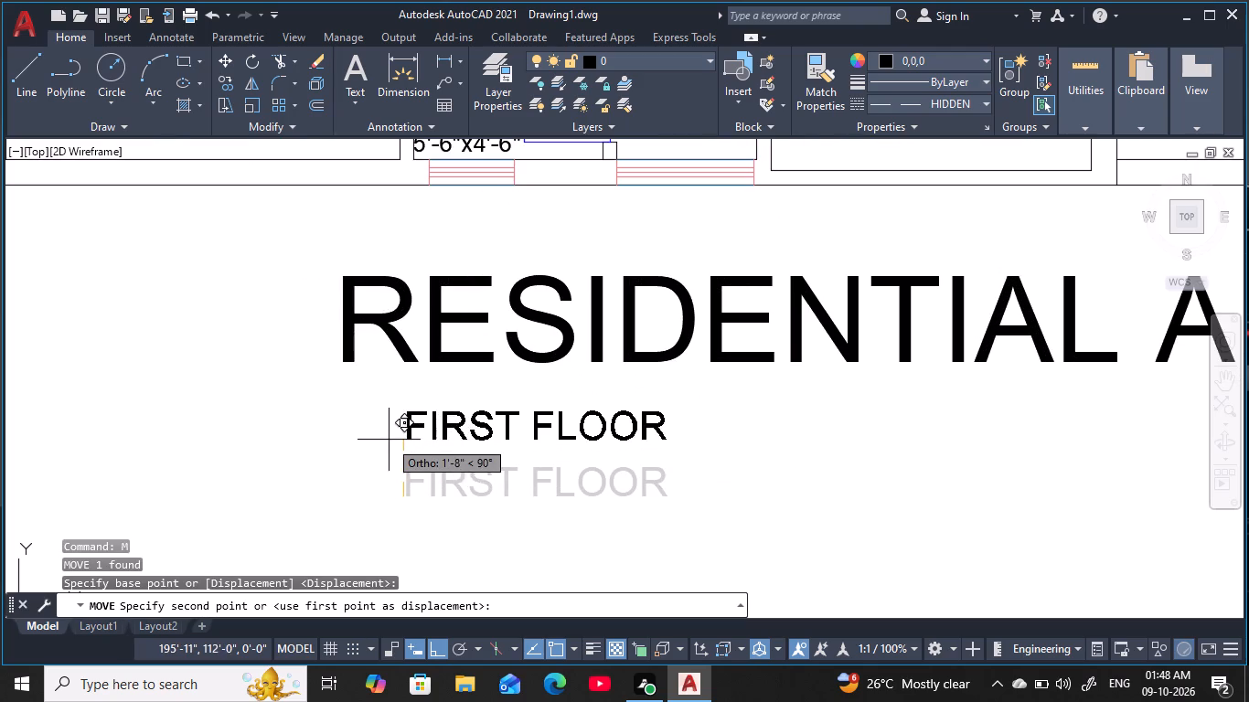
pyautogui.press('F8')
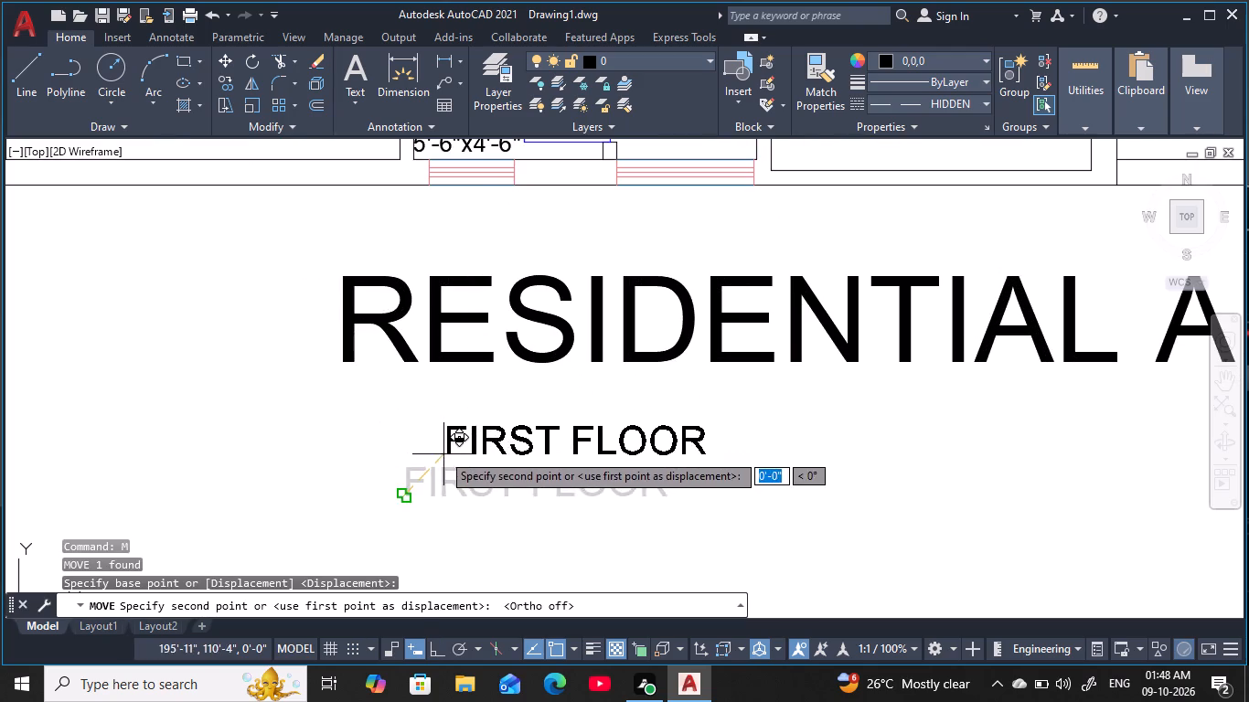
pyautogui.scroll(-1, 552, 435)
pyautogui.moveTo(550, 433); pyautogui.dragTo(341, 409, button='middle')
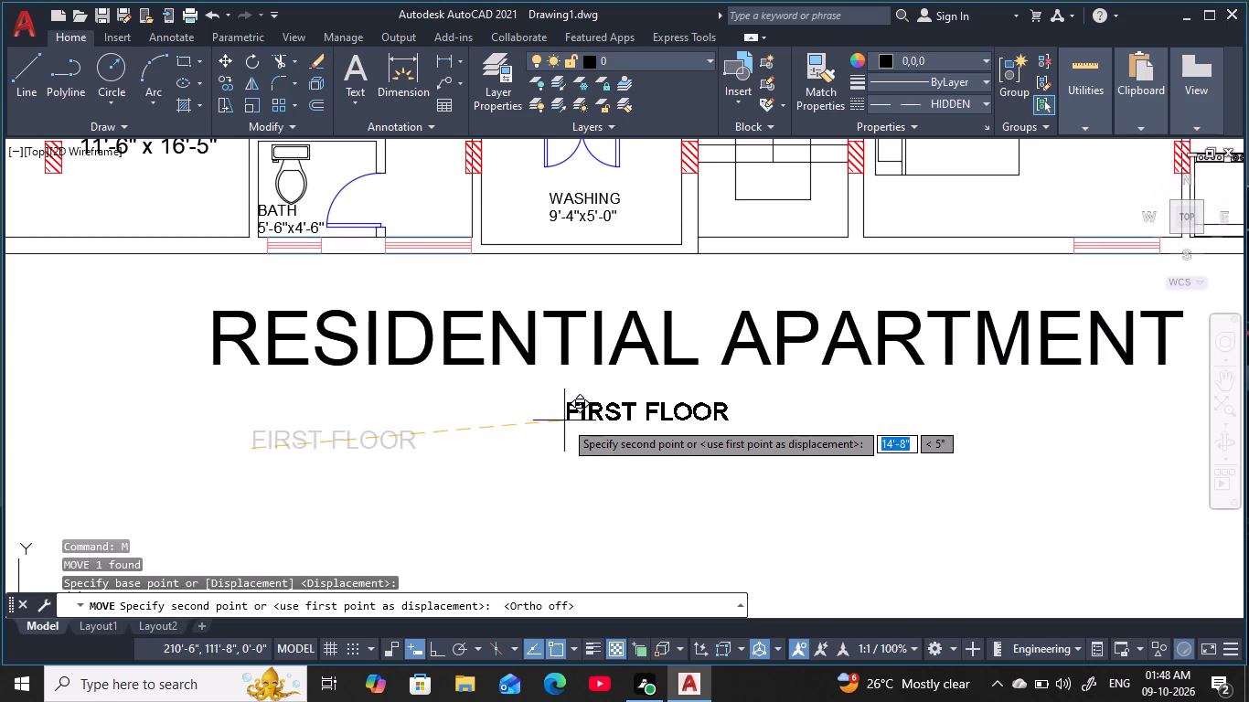
pyautogui.click(567, 418)
pyautogui.press('Escape')
pyautogui.press('Escape')
pyautogui.press('Escape')
pyautogui.press('Escape')
pyautogui.press('Escape')
# Scale the FIRST FLOOR label up to about 2.4 times its size, from a base point at its start.
pyautogui.click(665, 422)
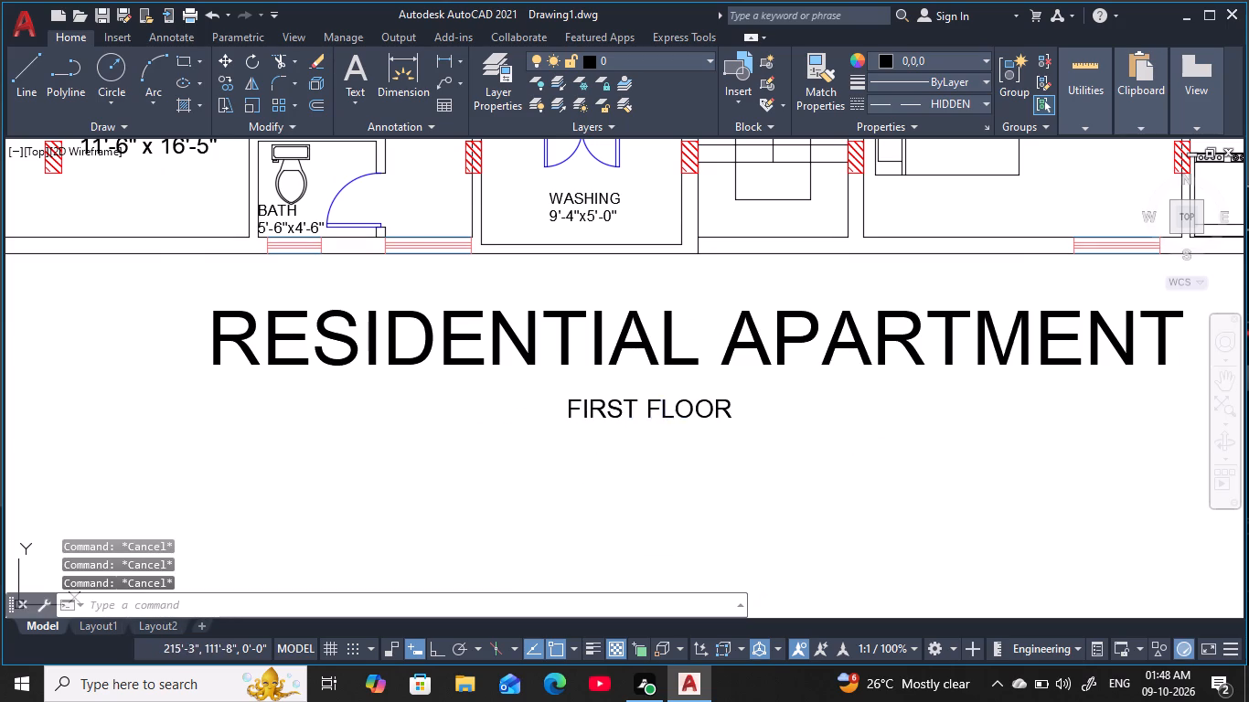
pyautogui.press('s')
pyautogui.press('c')
pyautogui.press('space')
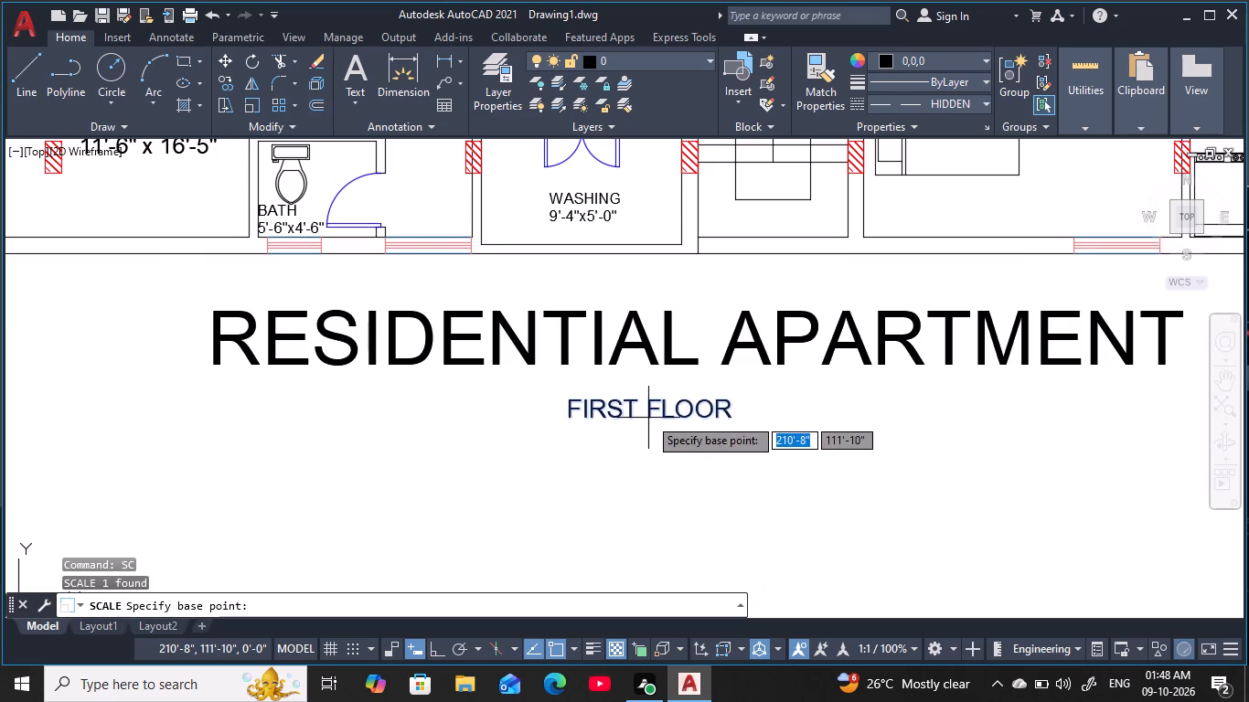
pyautogui.click(651, 415)
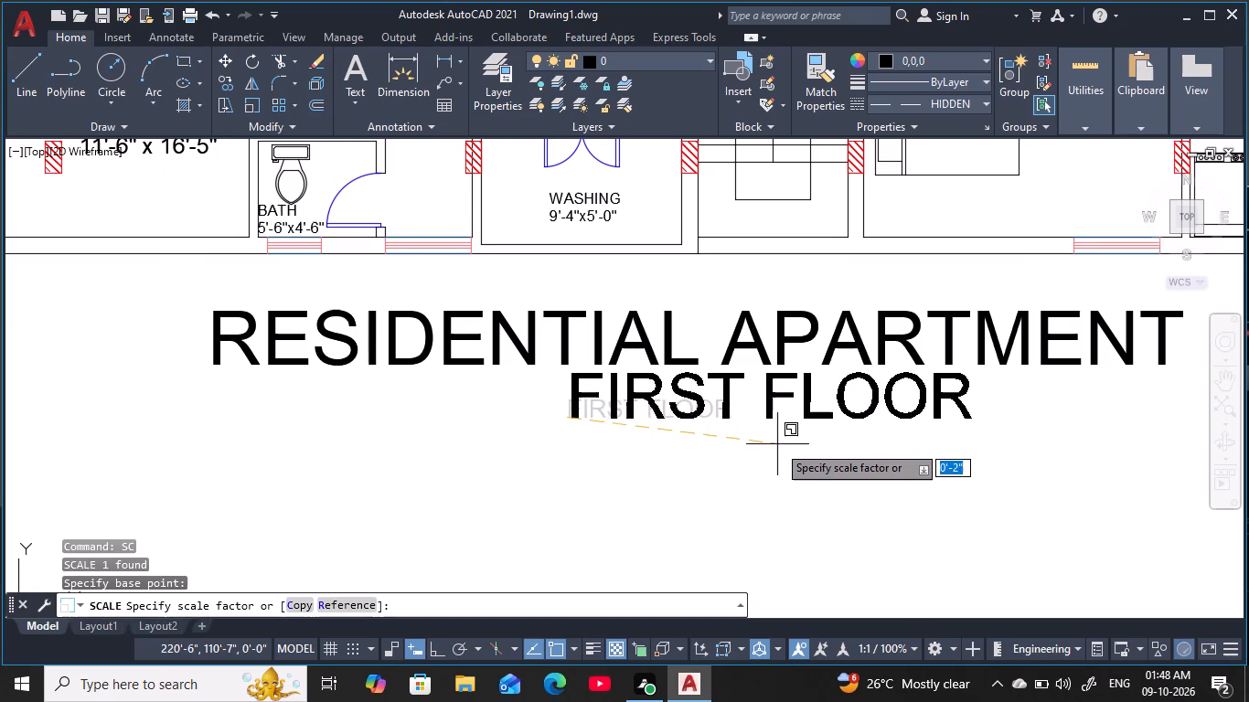
pyautogui.click(777, 444)
pyautogui.press('Escape')
pyautogui.press('Escape')
pyautogui.press('Escape')
pyautogui.press('Escape')
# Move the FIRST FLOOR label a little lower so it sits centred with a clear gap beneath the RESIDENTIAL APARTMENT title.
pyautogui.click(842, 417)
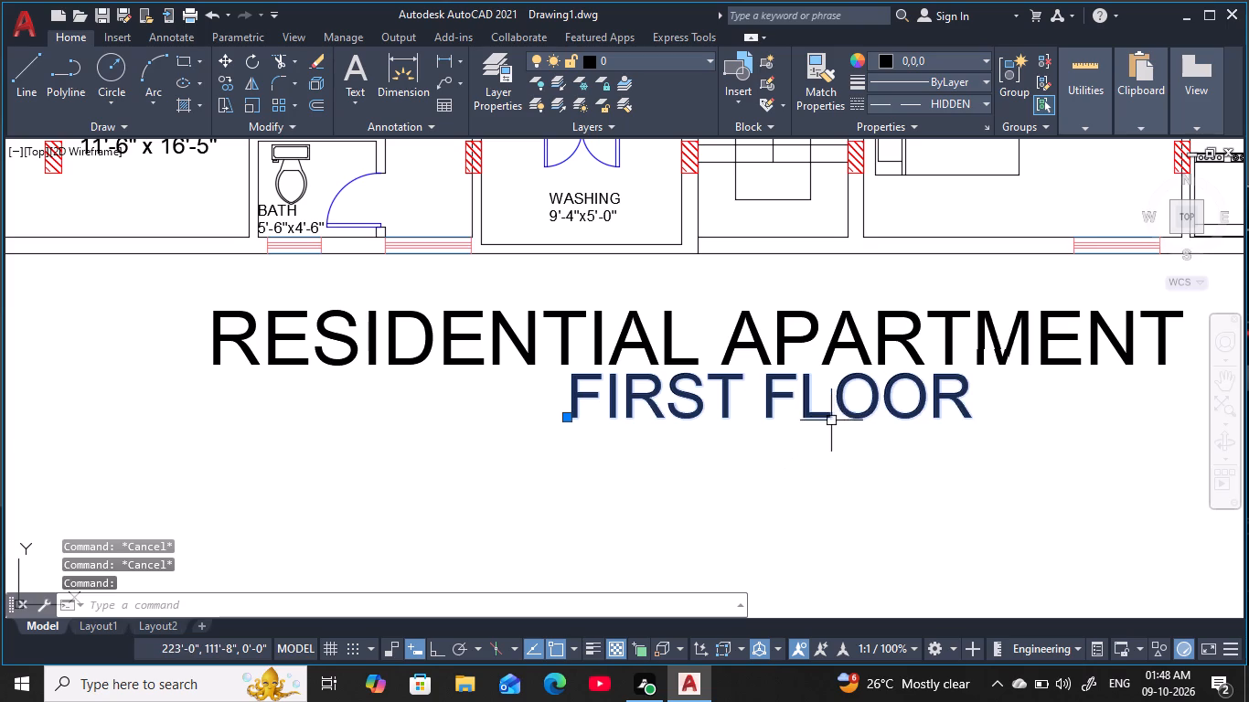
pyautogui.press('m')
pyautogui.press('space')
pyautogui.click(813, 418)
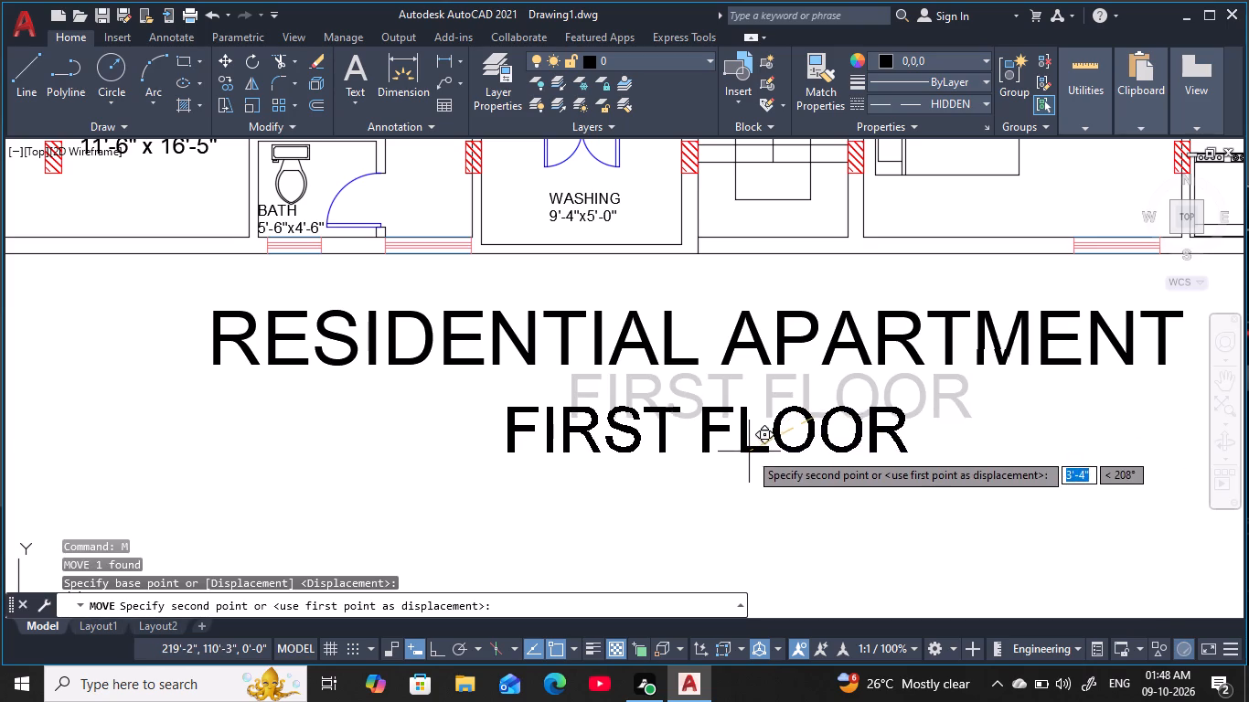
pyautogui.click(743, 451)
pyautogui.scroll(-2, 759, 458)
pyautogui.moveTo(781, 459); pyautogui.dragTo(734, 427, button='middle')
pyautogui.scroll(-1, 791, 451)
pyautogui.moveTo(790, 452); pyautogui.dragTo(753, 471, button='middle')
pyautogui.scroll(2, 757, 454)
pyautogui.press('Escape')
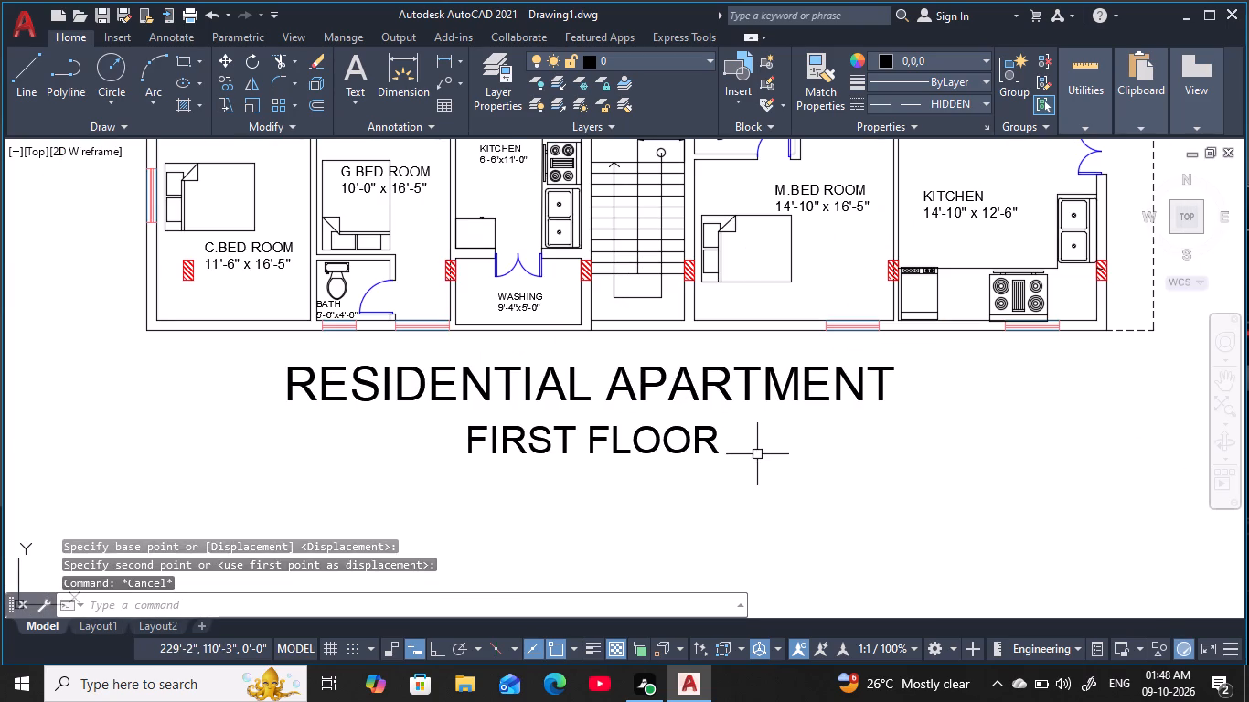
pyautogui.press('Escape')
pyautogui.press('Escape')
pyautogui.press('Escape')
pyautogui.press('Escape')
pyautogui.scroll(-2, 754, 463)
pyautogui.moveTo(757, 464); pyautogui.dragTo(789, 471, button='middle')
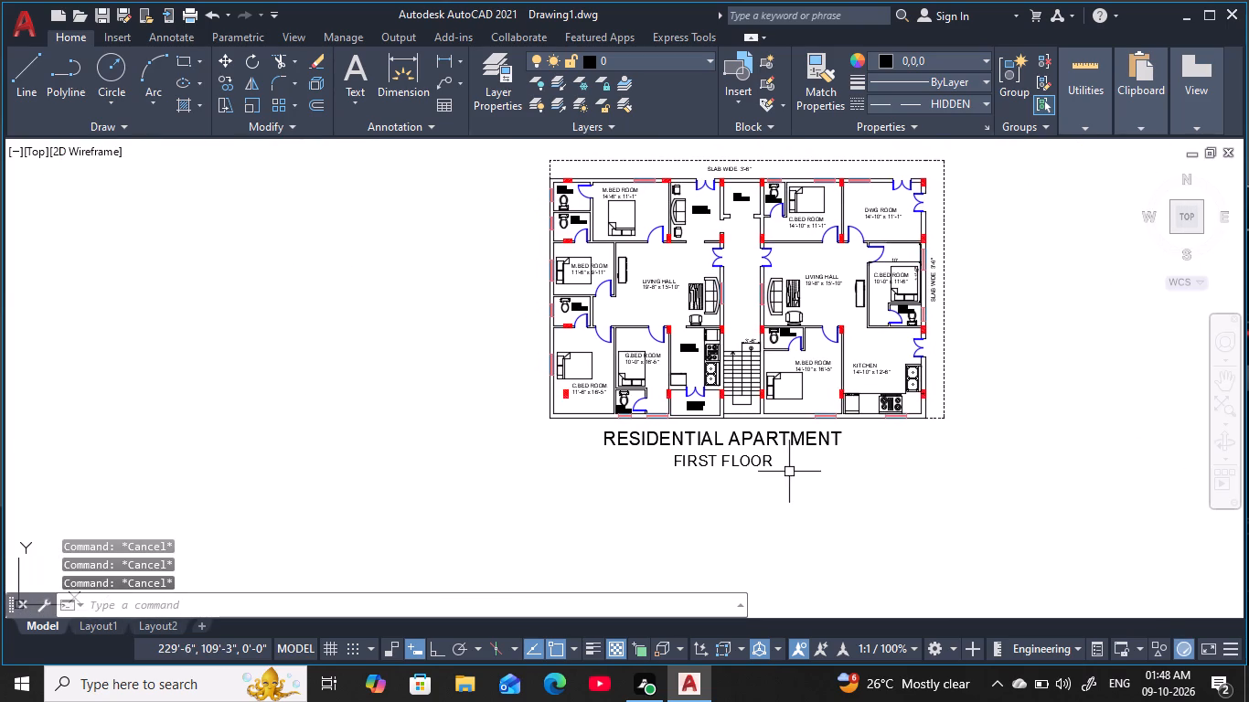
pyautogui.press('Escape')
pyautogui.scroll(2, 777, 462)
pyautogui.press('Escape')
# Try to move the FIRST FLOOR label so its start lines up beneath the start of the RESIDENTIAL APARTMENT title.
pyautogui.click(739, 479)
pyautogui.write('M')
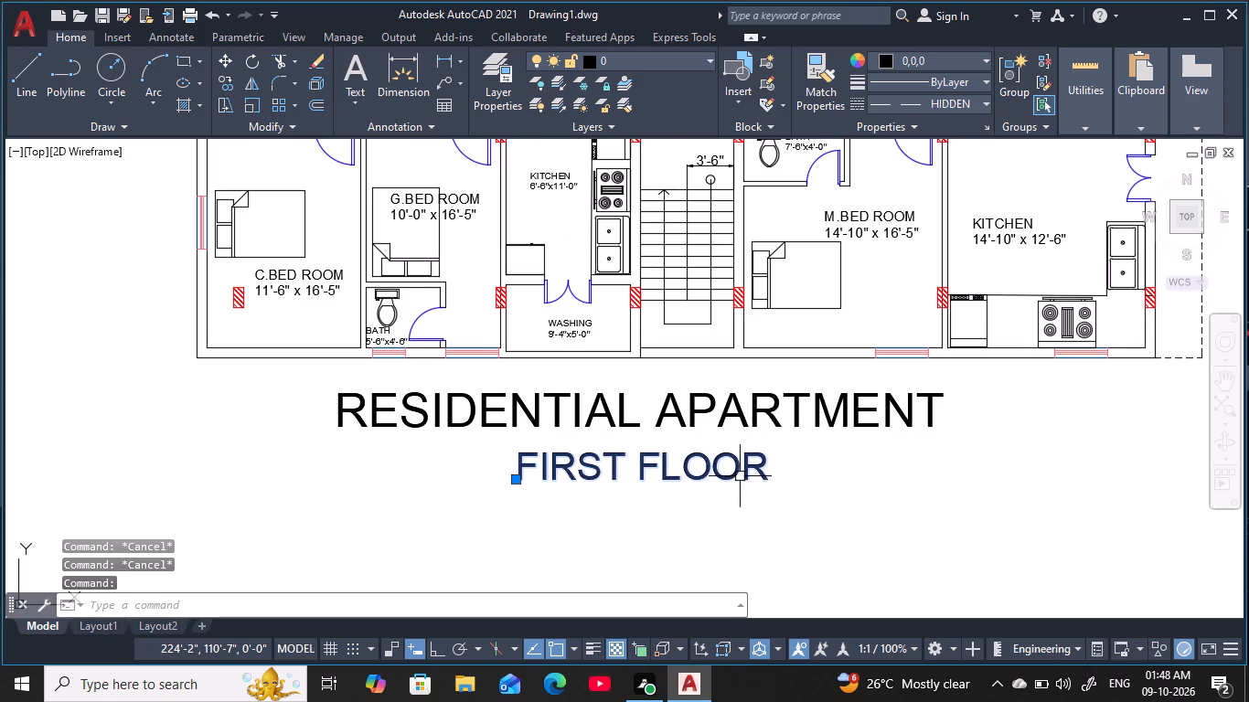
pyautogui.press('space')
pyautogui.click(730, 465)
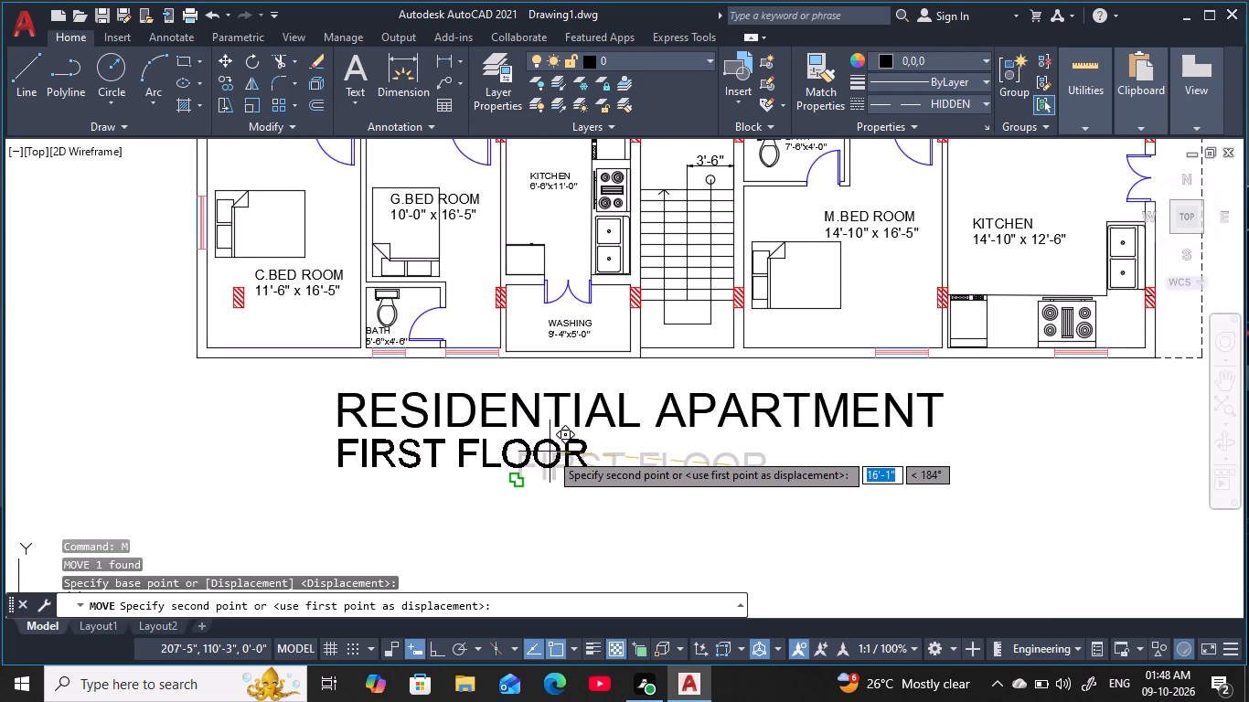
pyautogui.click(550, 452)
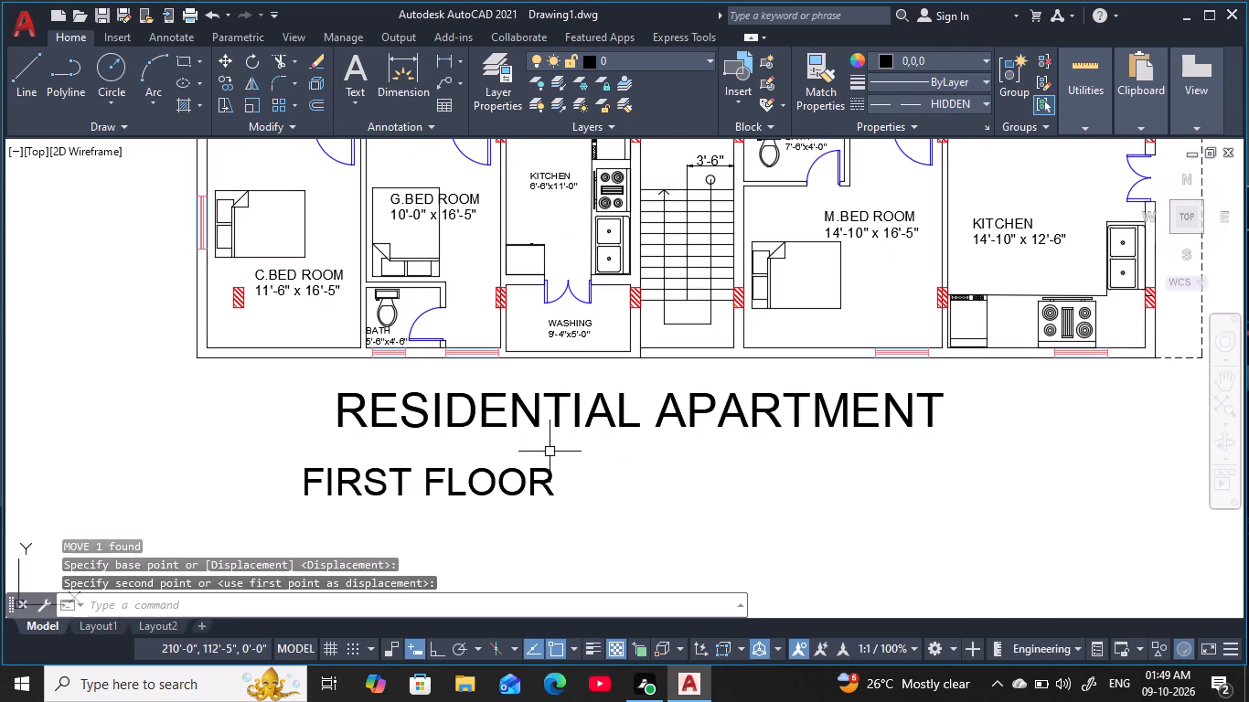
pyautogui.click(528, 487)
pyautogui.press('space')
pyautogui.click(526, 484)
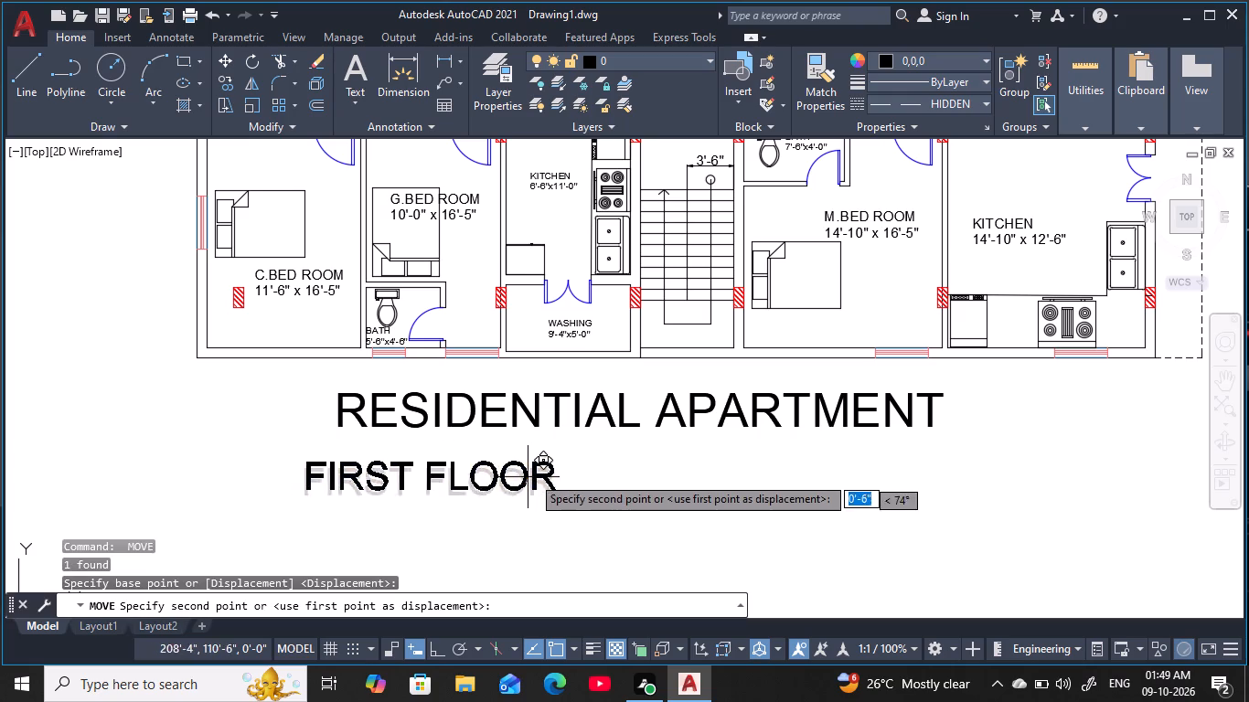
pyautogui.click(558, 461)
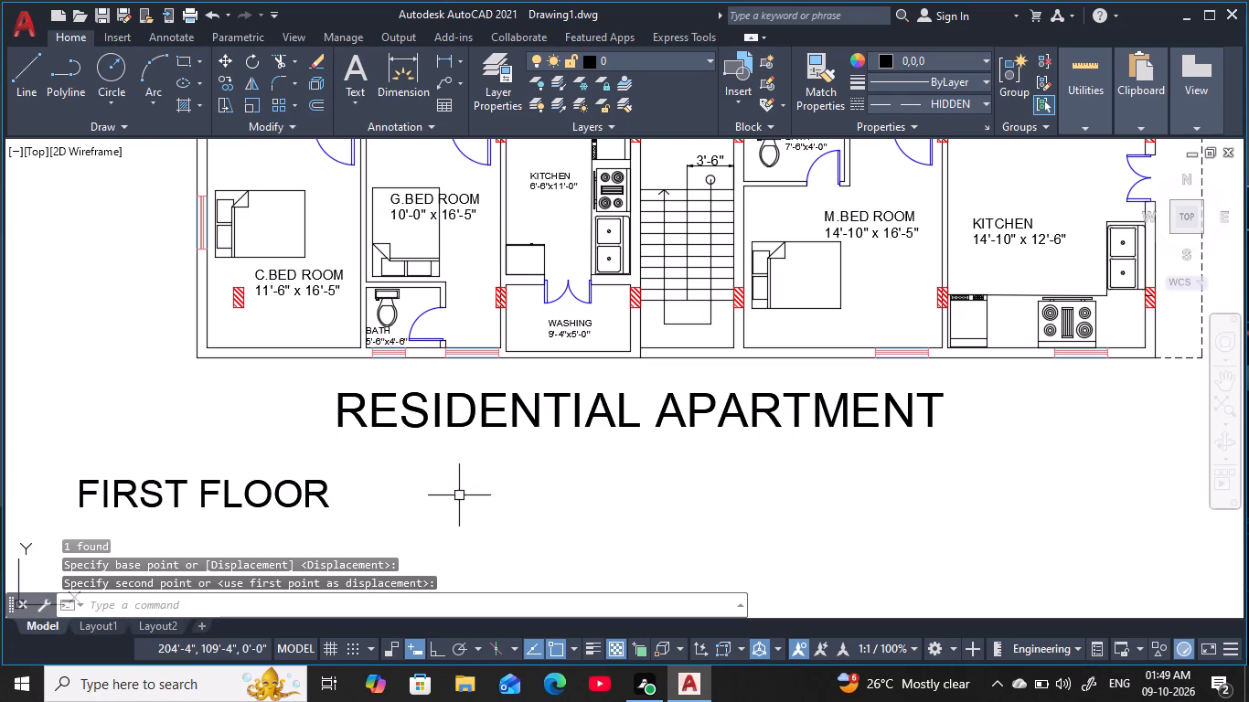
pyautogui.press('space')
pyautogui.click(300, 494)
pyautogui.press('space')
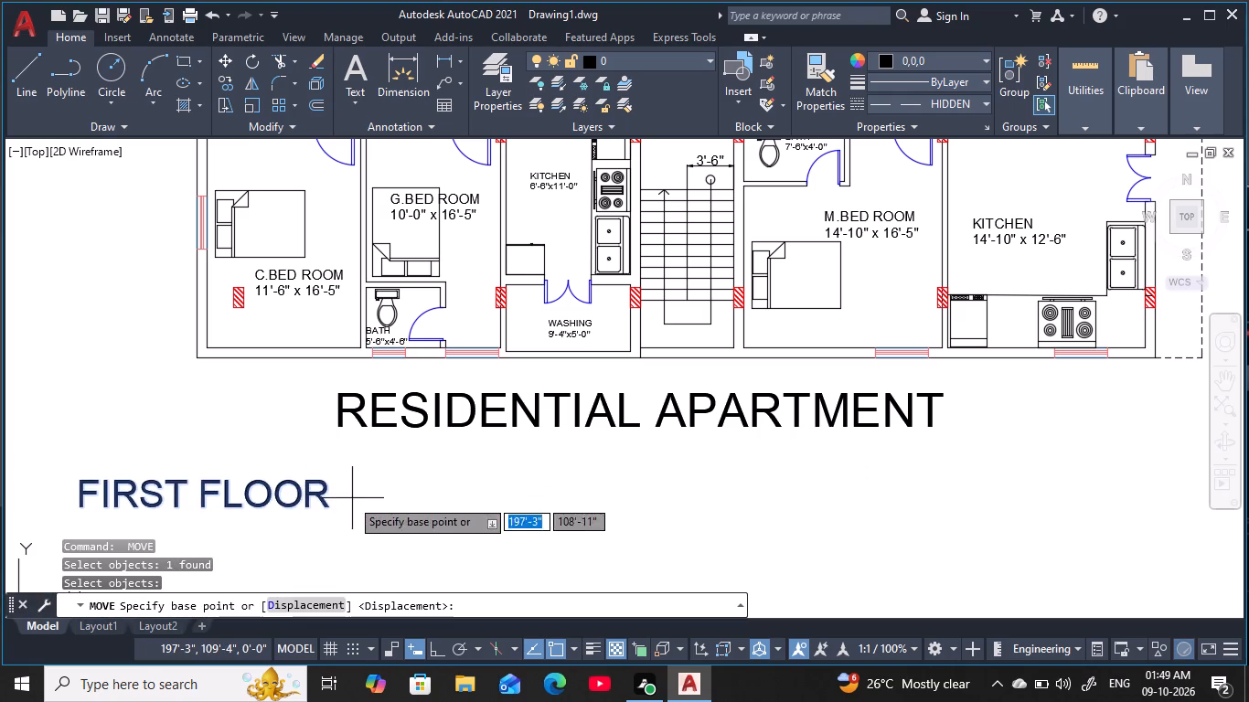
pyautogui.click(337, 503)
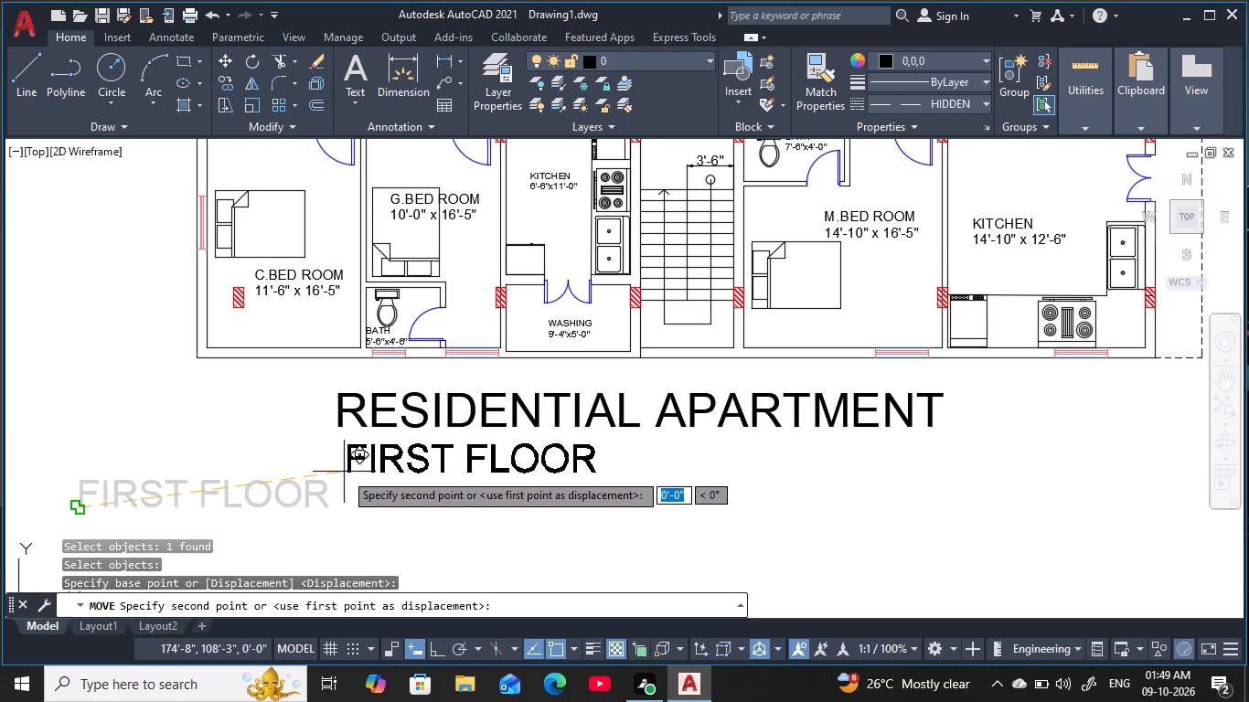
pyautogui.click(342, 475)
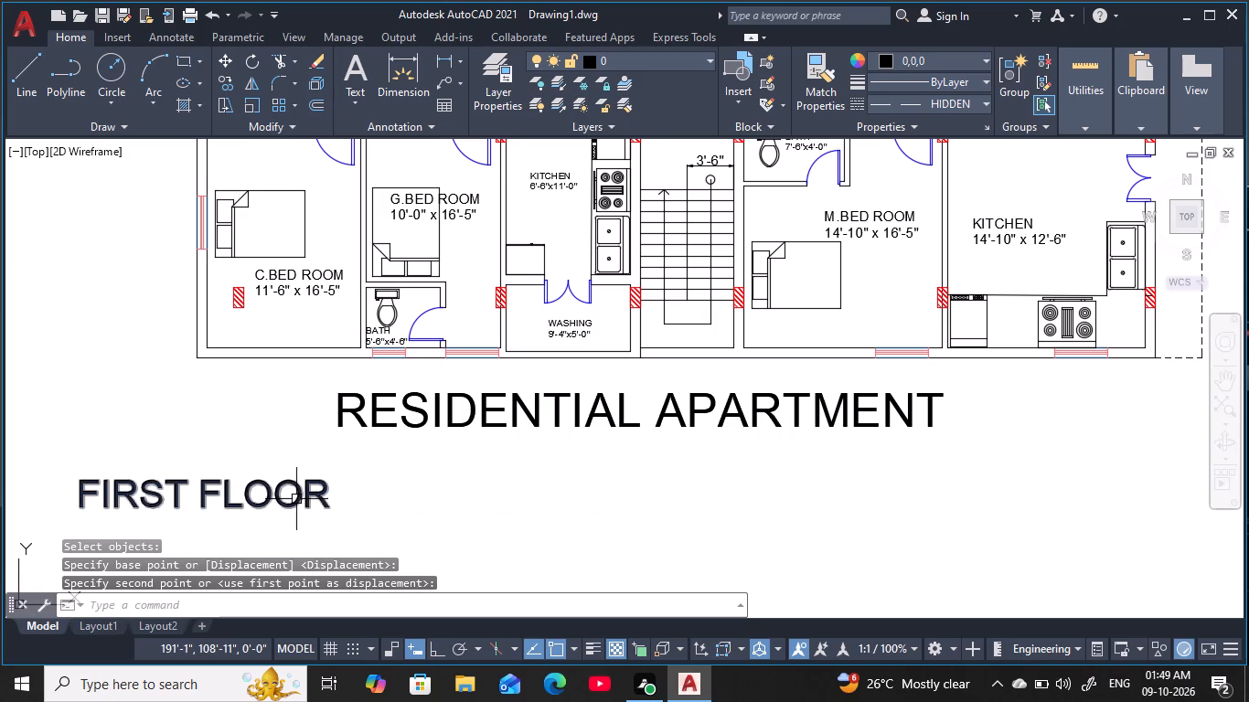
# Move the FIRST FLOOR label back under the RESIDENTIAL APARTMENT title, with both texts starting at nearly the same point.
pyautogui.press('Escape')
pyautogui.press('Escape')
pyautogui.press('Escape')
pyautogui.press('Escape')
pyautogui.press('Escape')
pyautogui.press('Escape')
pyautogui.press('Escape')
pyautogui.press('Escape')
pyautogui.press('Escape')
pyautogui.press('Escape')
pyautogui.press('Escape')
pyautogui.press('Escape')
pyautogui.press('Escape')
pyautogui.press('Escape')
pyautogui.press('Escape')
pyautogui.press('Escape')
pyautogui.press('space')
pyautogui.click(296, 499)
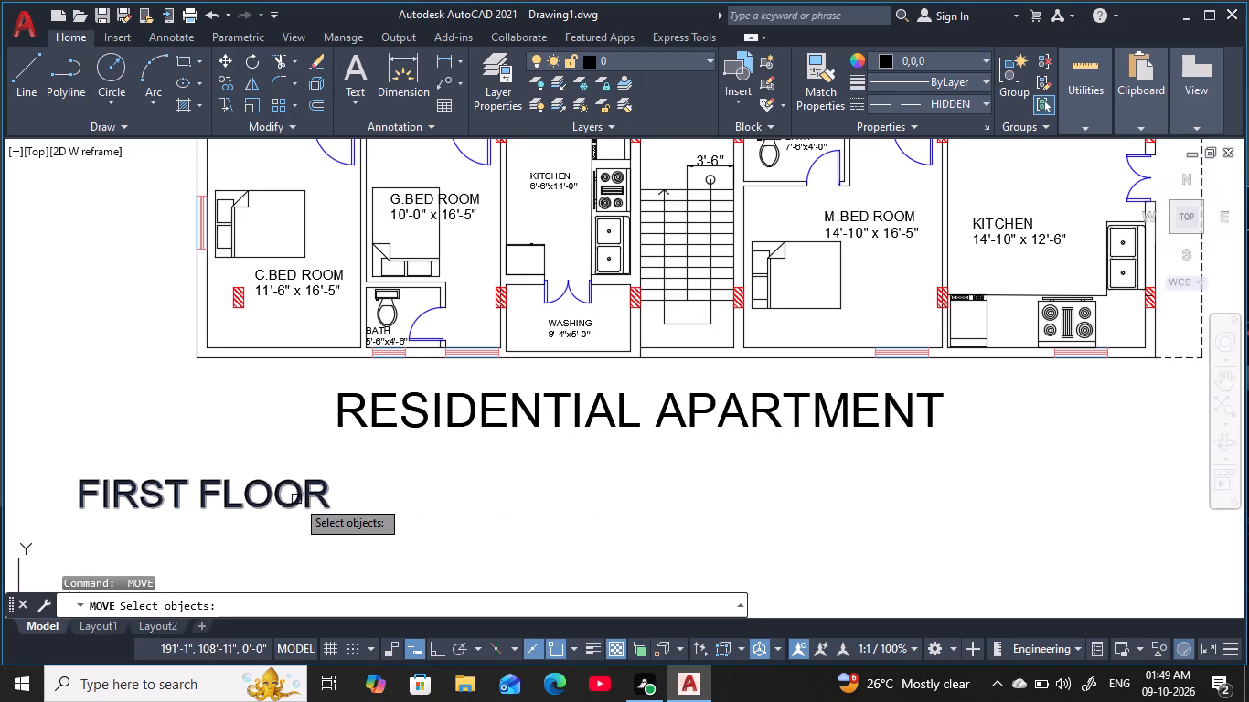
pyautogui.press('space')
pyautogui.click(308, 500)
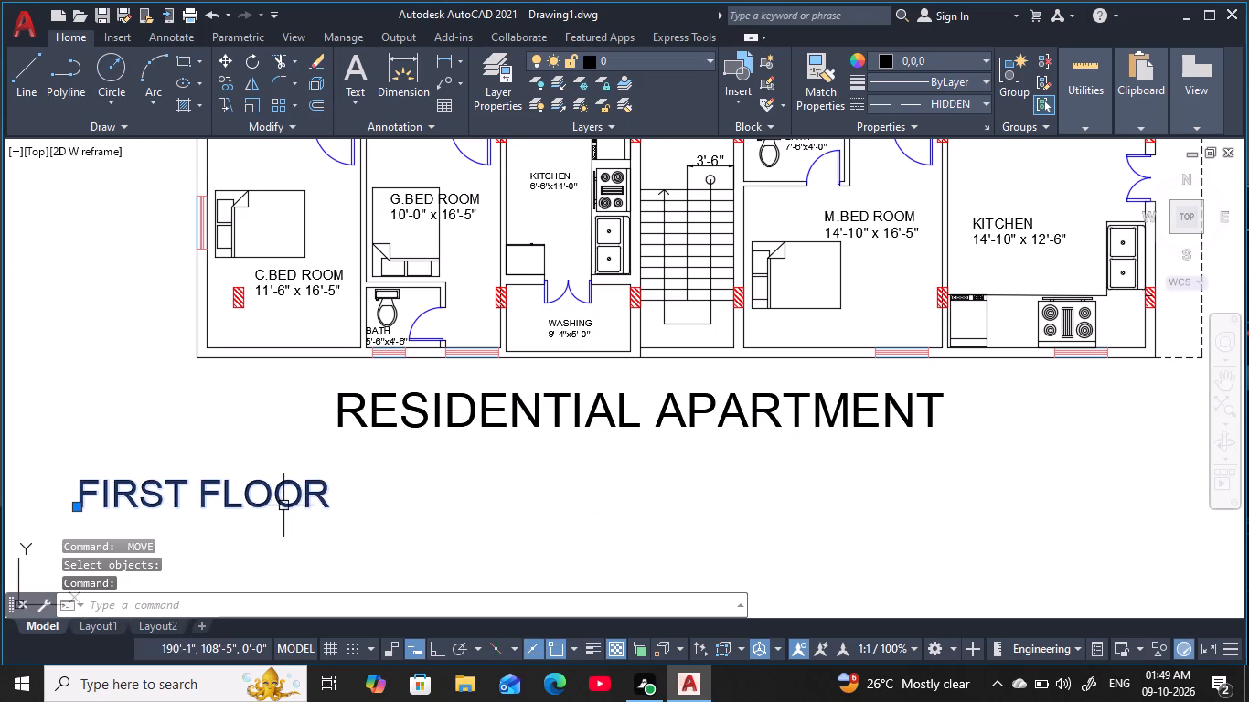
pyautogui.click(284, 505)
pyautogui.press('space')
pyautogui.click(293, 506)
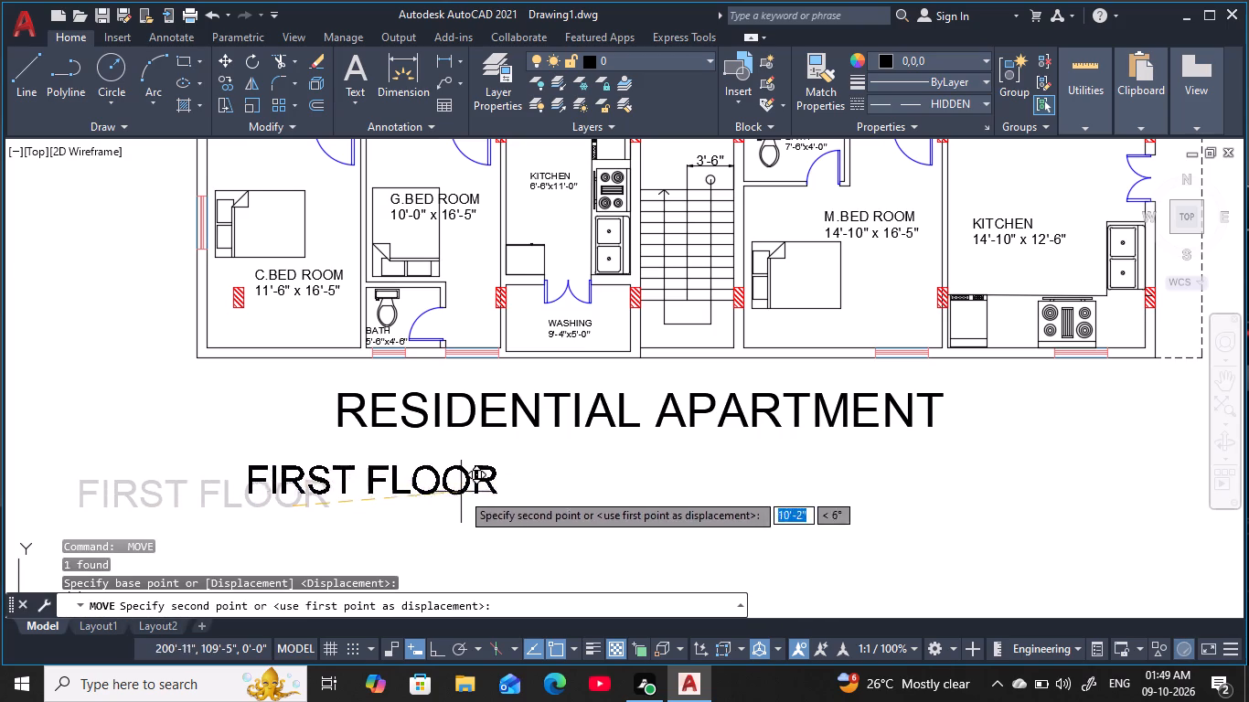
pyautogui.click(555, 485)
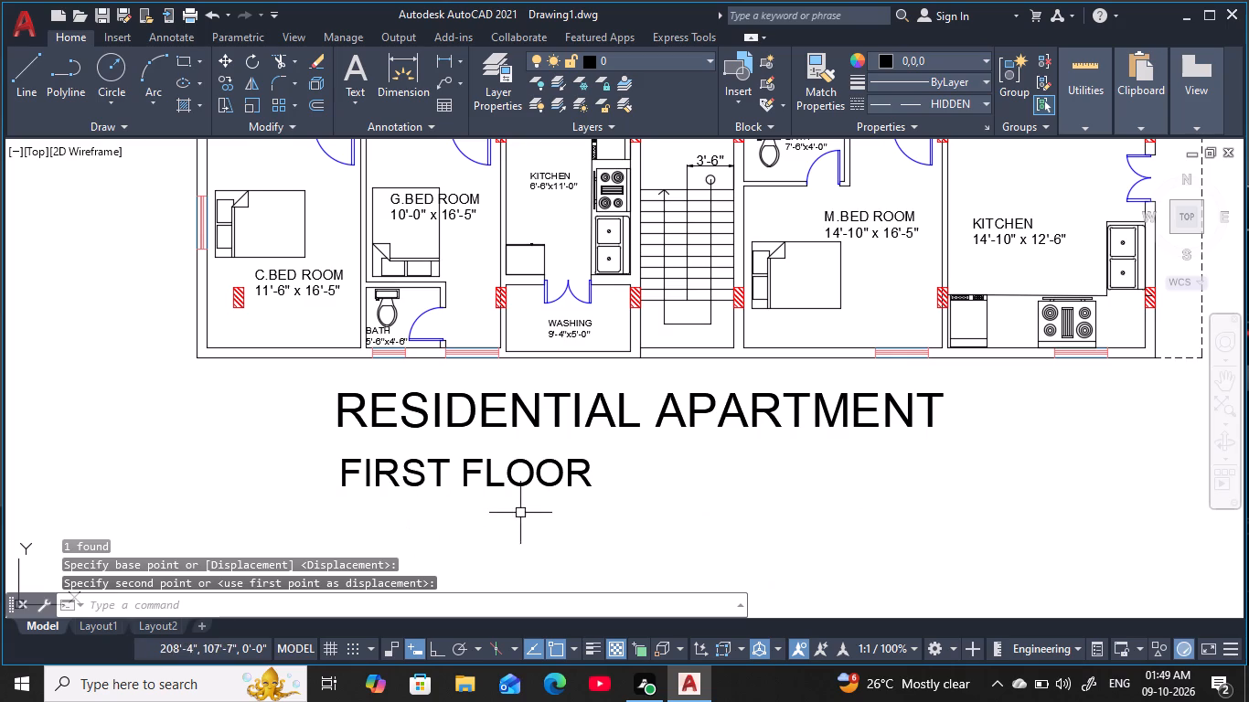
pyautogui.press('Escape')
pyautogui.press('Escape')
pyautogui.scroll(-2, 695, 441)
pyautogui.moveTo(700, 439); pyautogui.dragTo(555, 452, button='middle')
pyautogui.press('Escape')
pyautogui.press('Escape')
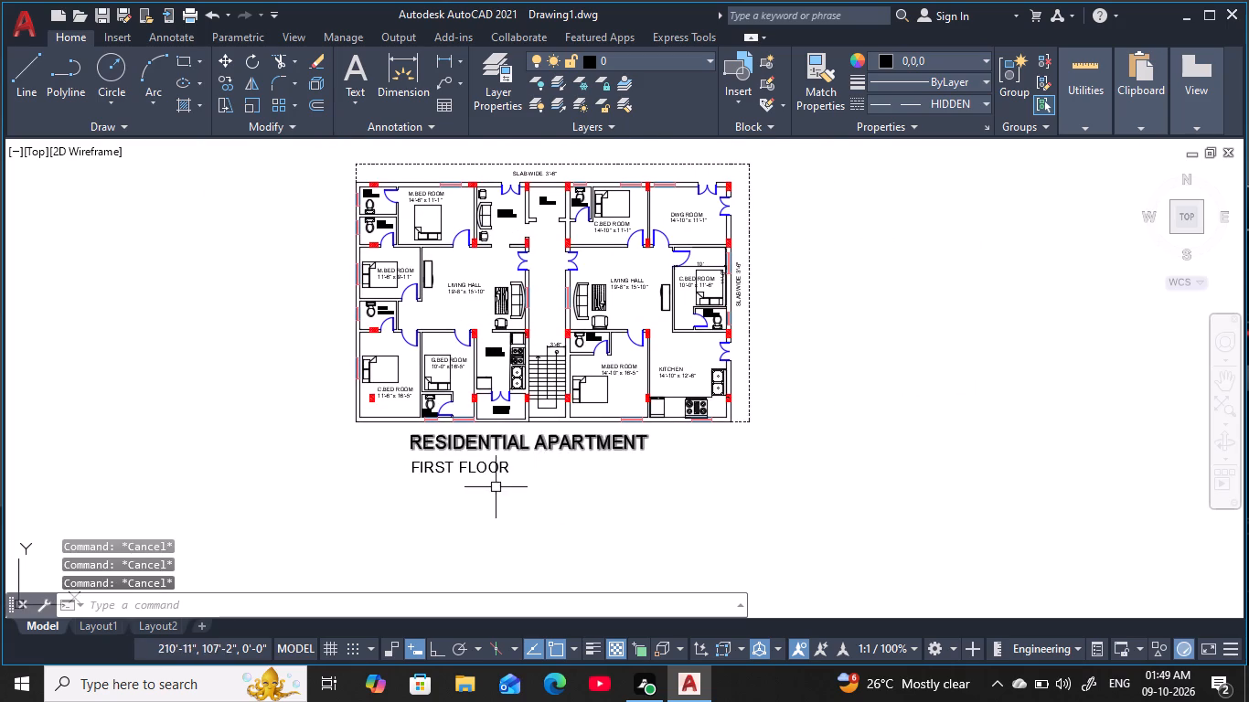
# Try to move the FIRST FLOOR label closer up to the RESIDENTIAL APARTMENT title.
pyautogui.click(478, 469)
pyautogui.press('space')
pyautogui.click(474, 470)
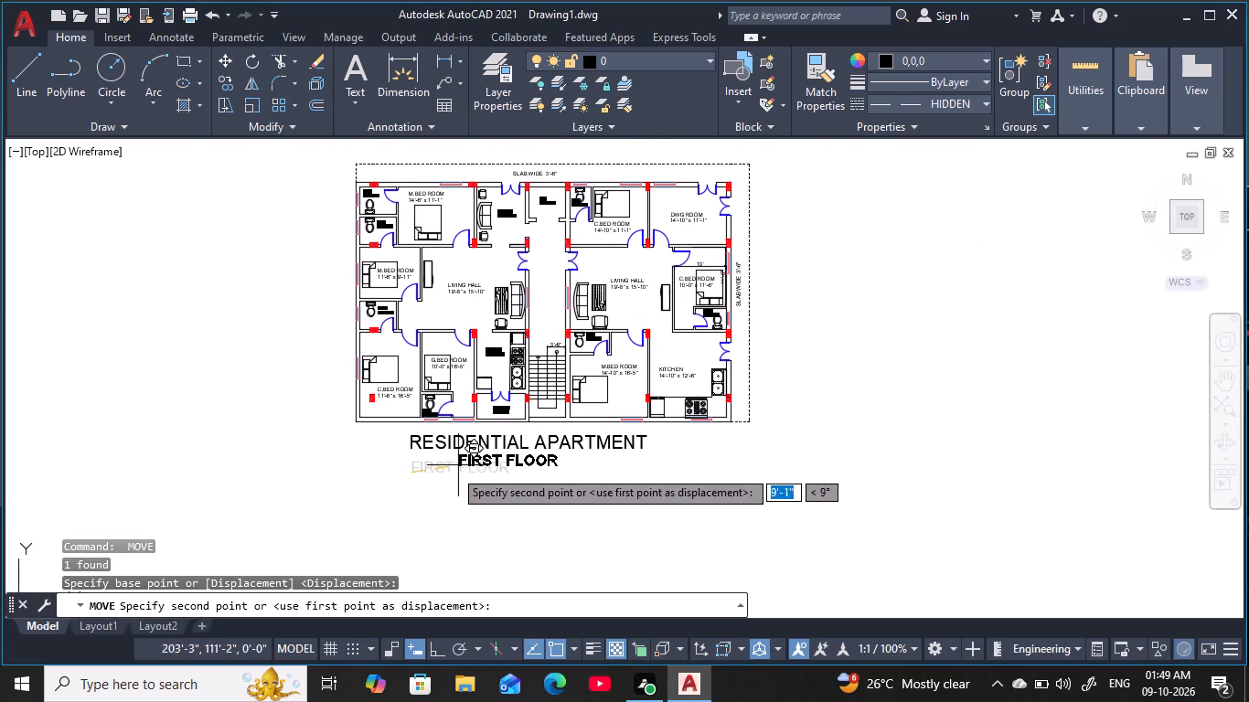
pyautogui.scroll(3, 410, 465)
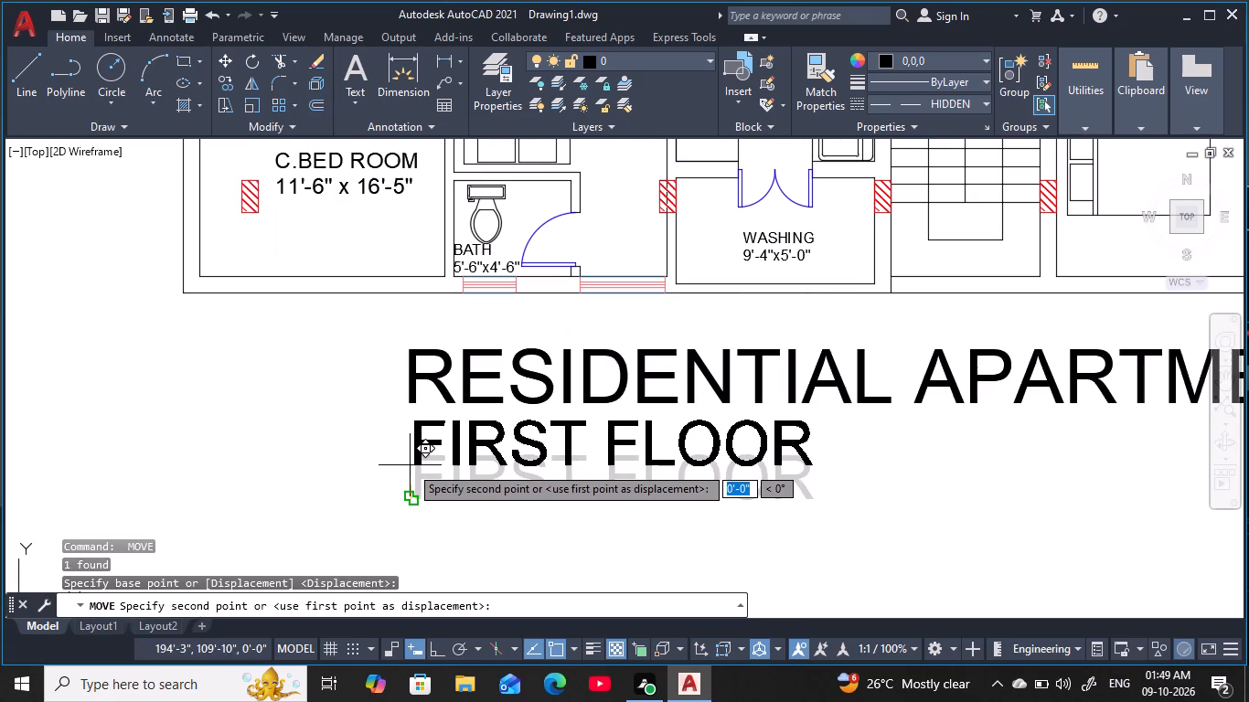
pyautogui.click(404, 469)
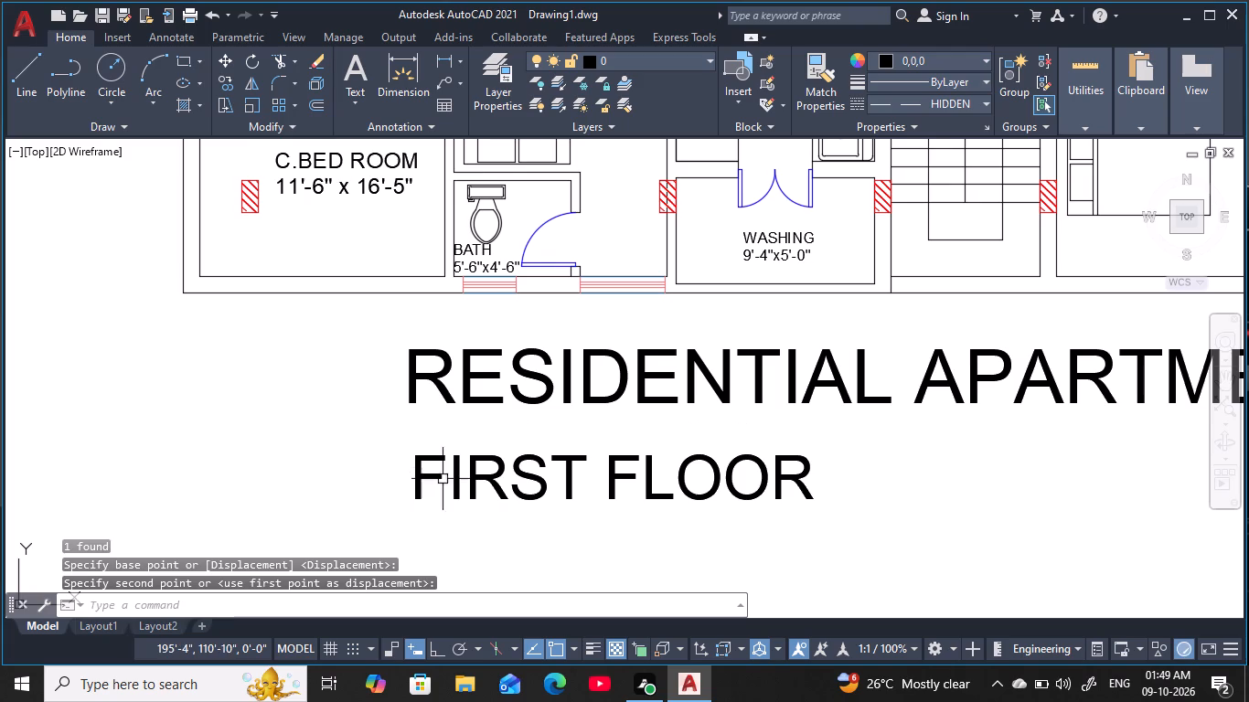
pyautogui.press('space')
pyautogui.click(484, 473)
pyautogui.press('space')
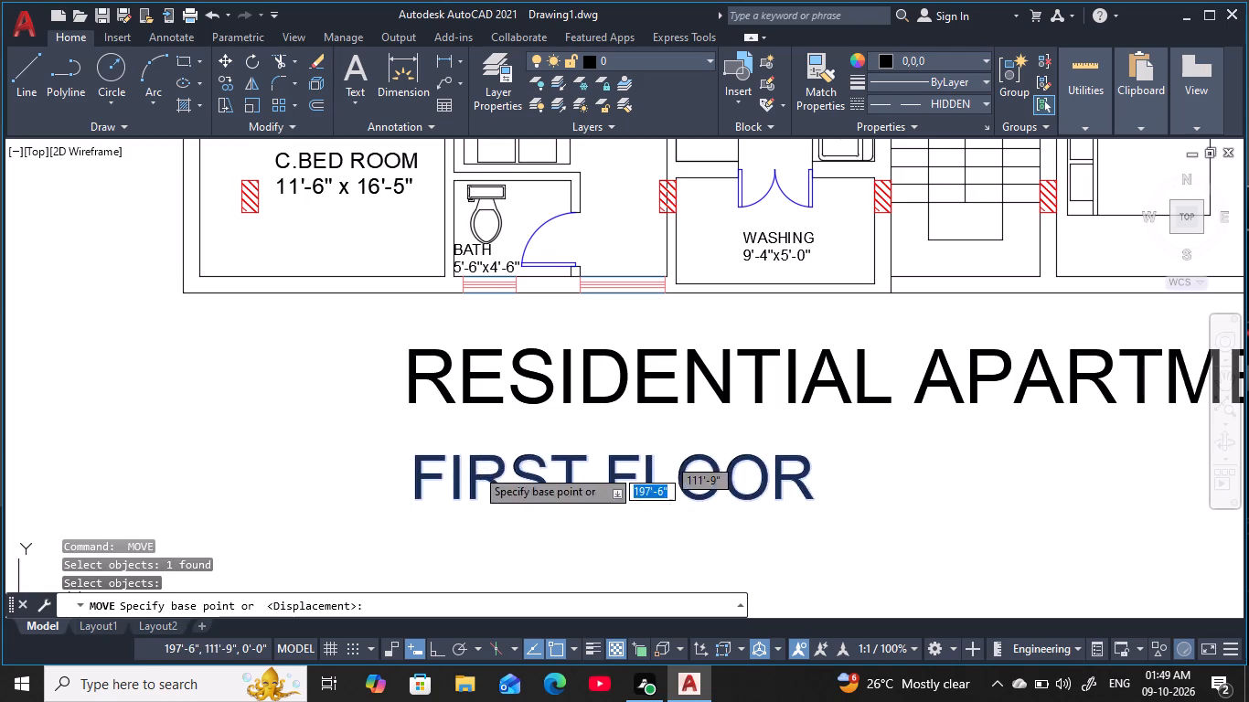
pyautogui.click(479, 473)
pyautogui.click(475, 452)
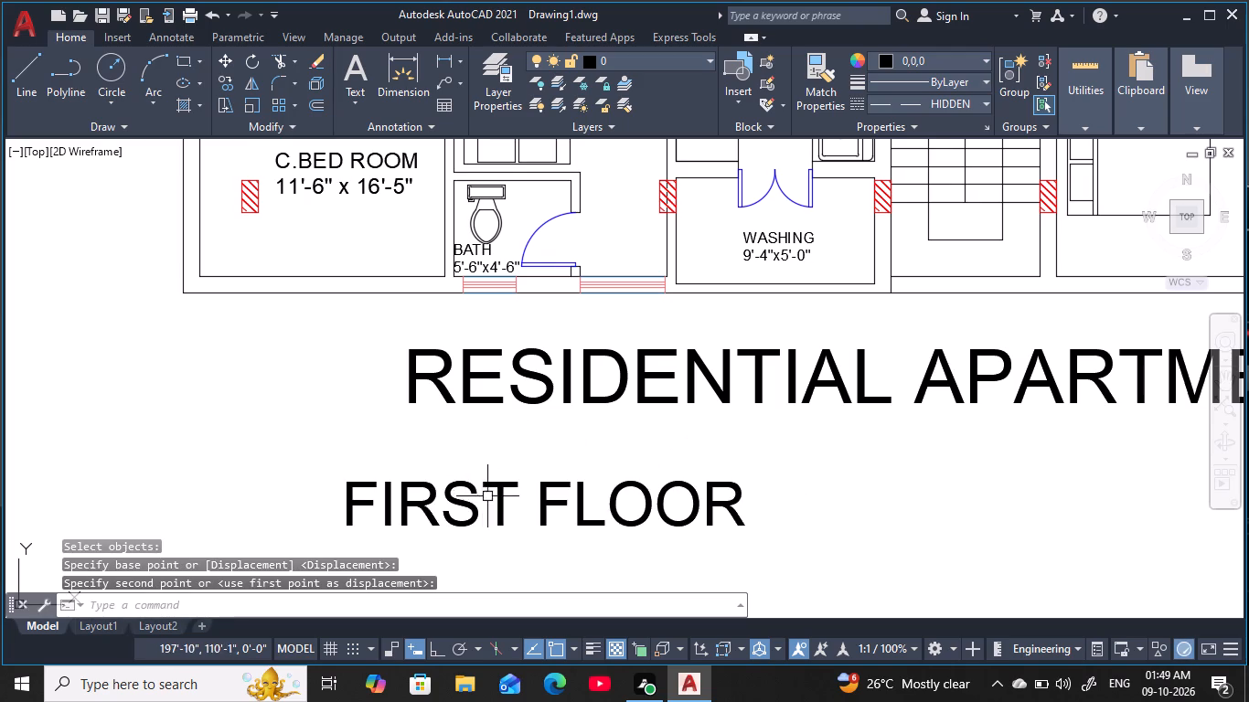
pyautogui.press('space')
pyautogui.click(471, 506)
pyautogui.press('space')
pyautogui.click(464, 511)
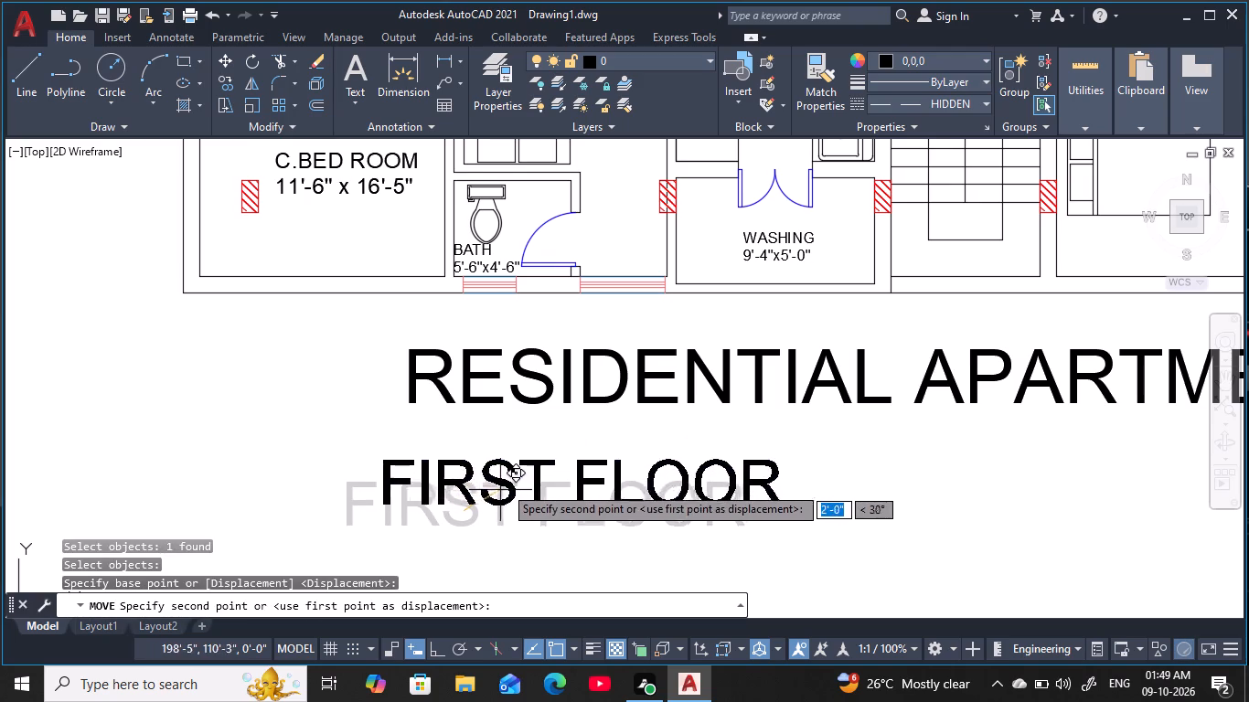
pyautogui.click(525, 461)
# Move the FIRST FLOOR label close beneath the RESIDENTIAL APARTMENT title, aligned with the title's first letter.
pyautogui.press('space')
pyautogui.press('space')
pyautogui.click(450, 525)
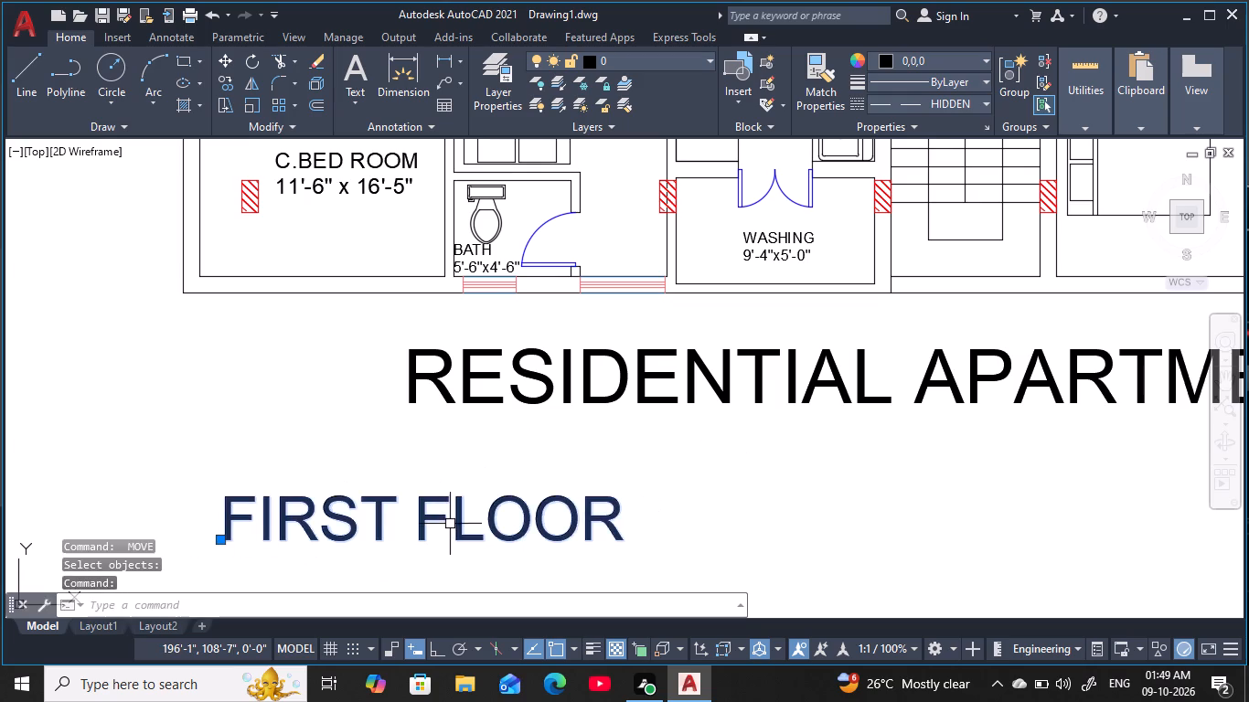
pyautogui.press('space')
pyautogui.click(455, 522)
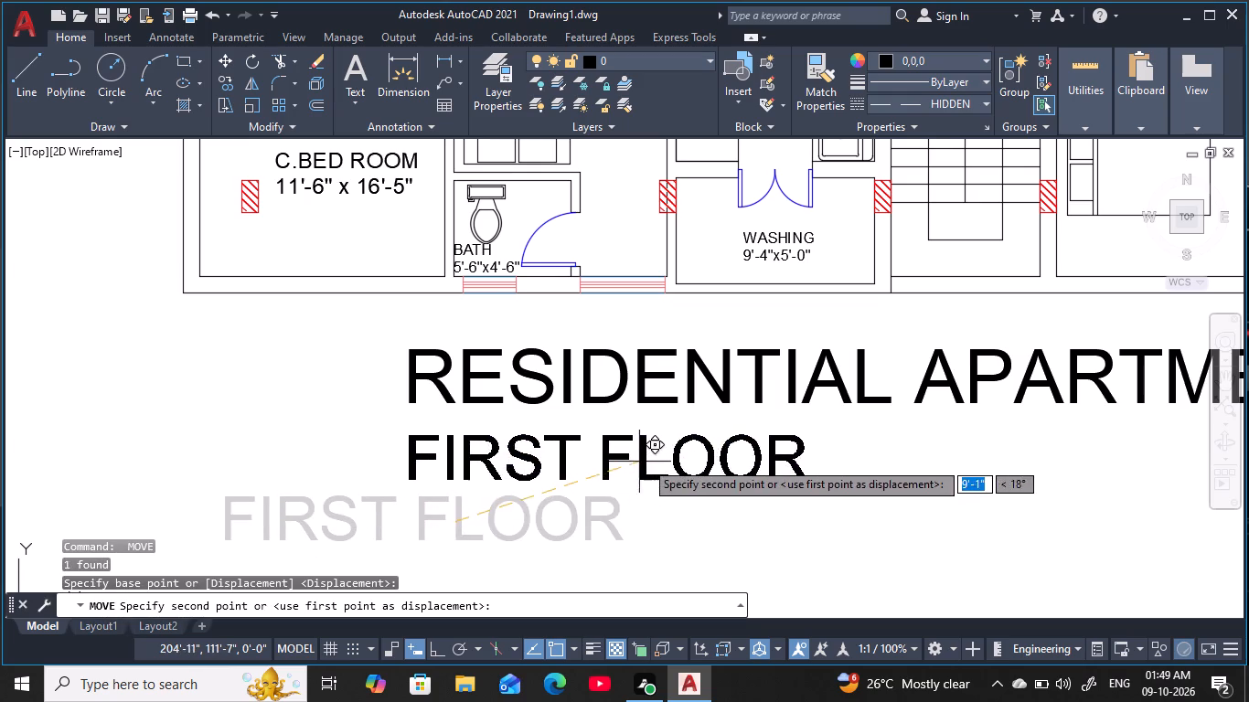
pyautogui.click(653, 460)
pyautogui.scroll(-1, 742, 529)
pyautogui.moveTo(730, 520); pyautogui.dragTo(562, 470, button='middle')
pyautogui.scroll(-1, 562, 469)
pyautogui.scroll(-1, 699, 466)
pyautogui.press('Escape')
pyautogui.press('Escape')
pyautogui.press('Escape')
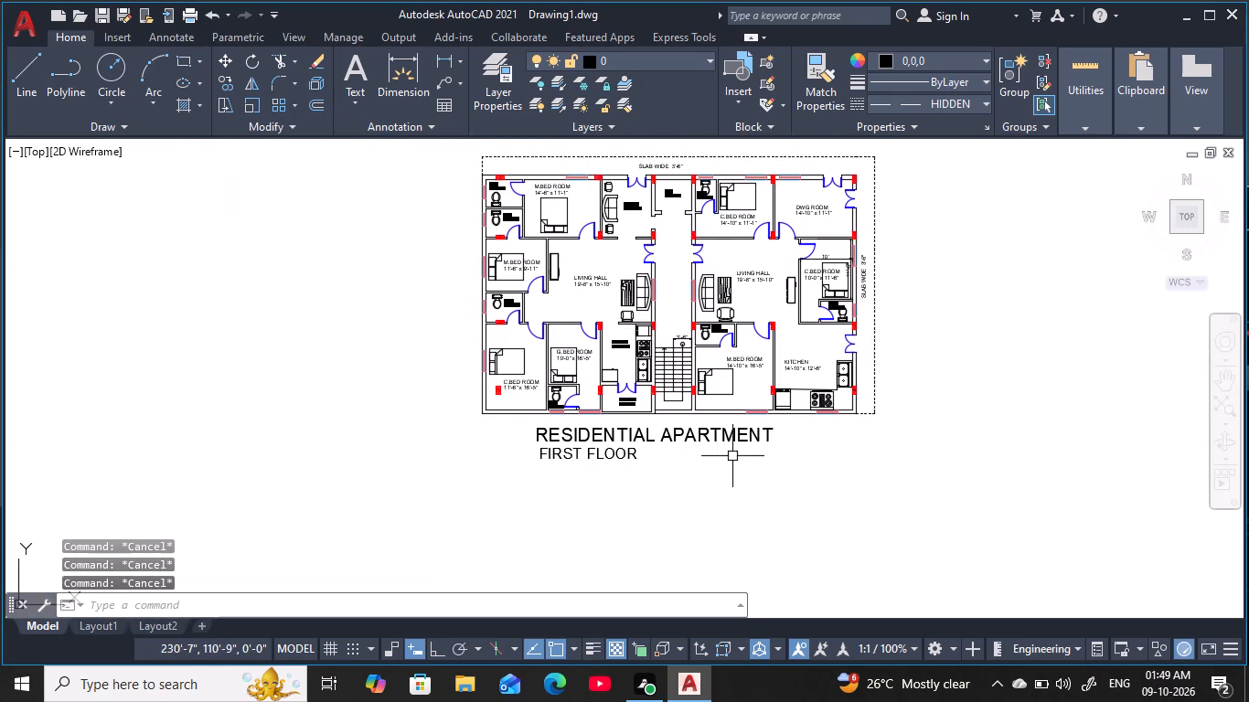
# Examine how the title and FIRST FLOOR subtitle sit beneath the floor plan.
pyautogui.press('Escape')
pyautogui.moveTo(735, 455); pyautogui.dragTo(655, 447, button='middle')
pyautogui.press('Escape')
pyautogui.press('Escape')
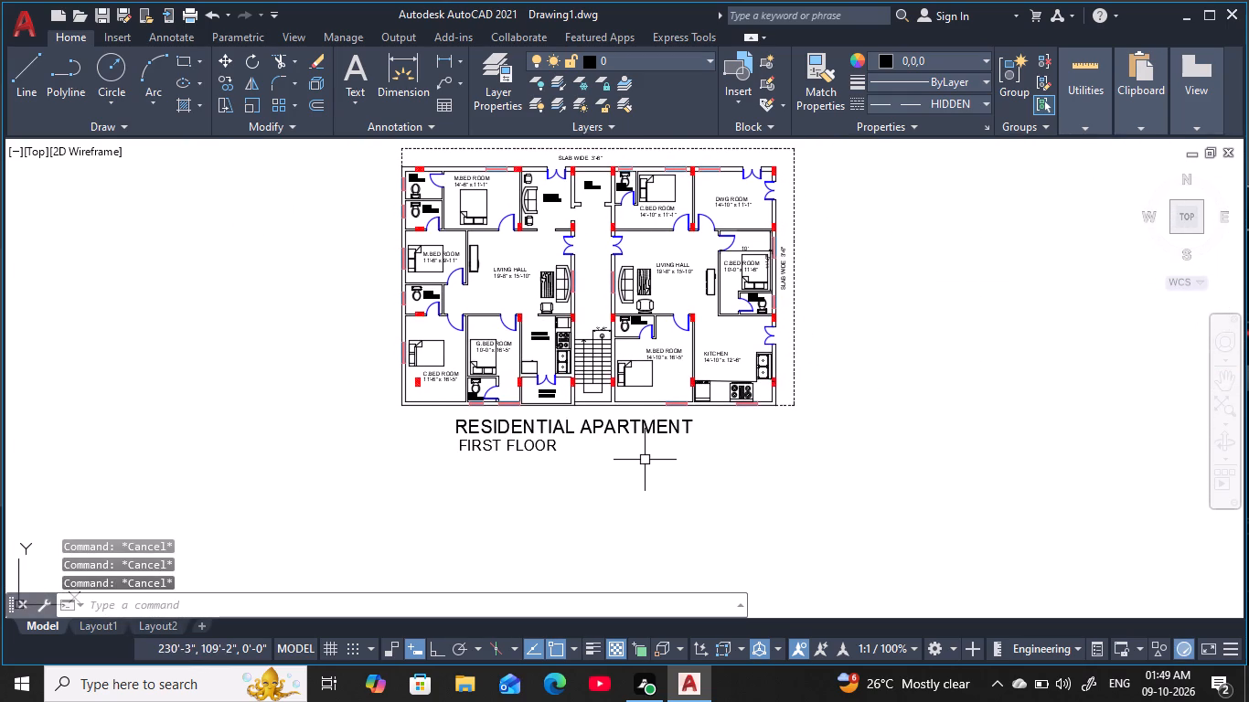
pyautogui.press('Escape')
pyautogui.moveTo(639, 458); pyautogui.dragTo(613, 505, button='middle')
pyautogui.scroll(1, 643, 477)
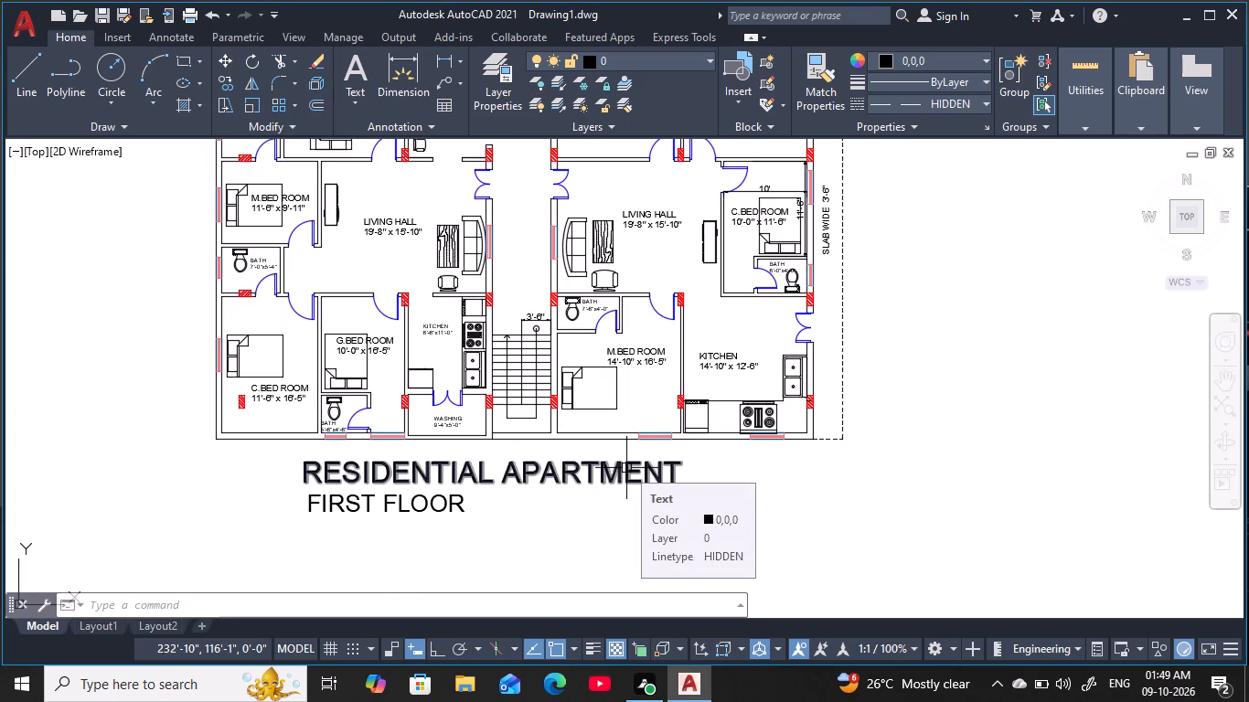
pyautogui.press('Escape')
pyautogui.press('Escape')
pyautogui.press('Escape')
pyautogui.press('Escape')
pyautogui.press('Escape')
pyautogui.press('Escape')
pyautogui.press('Escape')
pyautogui.moveTo(745, 513); pyautogui.dragTo(665, 523, button='middle')
pyautogui.press('Escape')
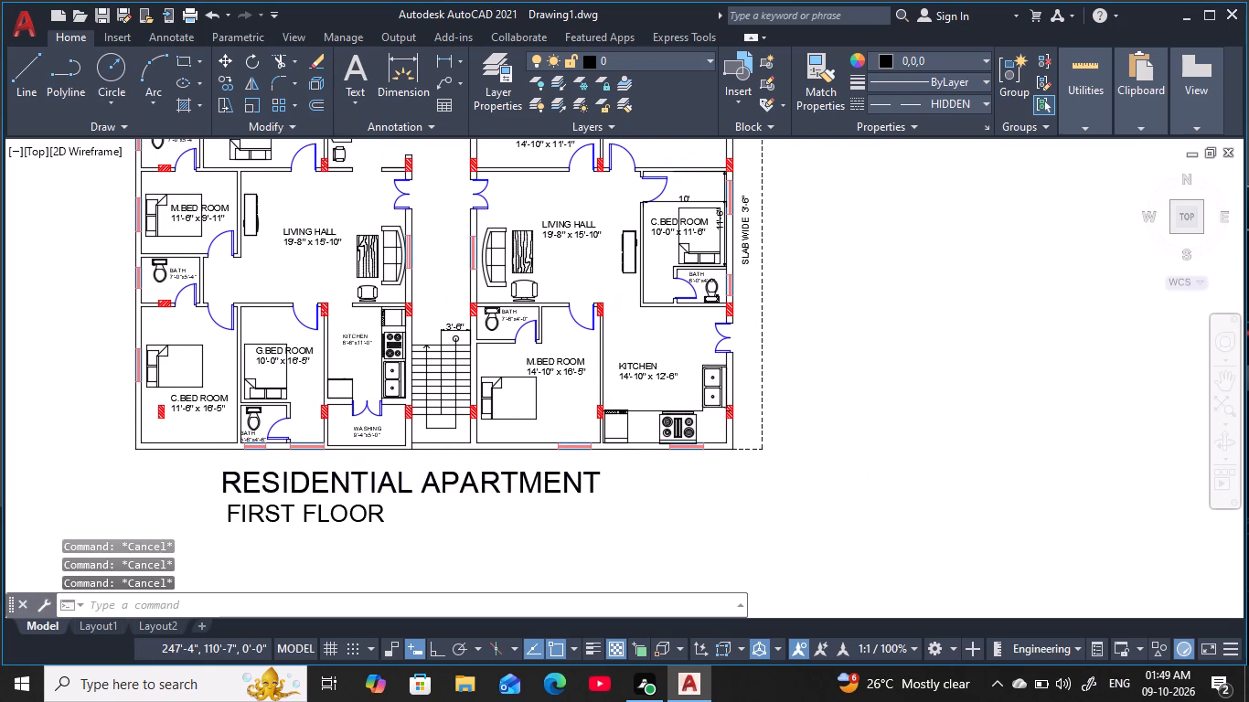
pyautogui.moveTo(665, 523); pyautogui.dragTo(678, 514, button='middle')
pyautogui.press('Escape')
pyautogui.press('Escape')
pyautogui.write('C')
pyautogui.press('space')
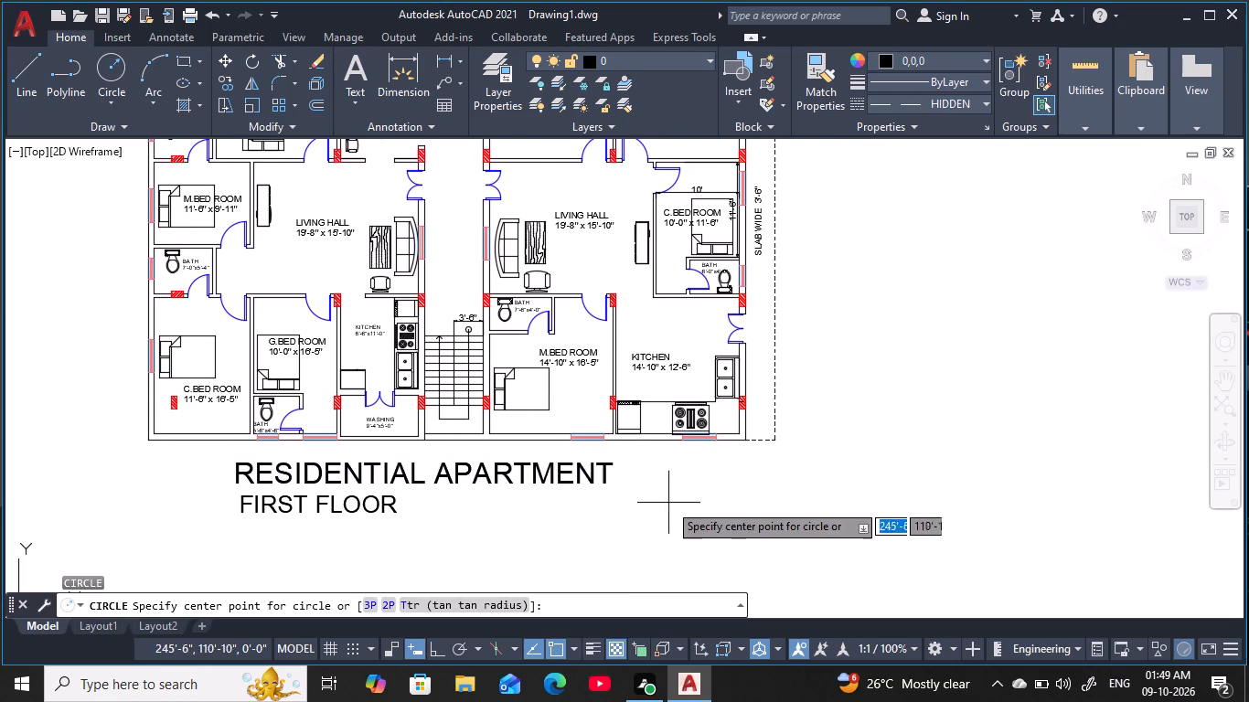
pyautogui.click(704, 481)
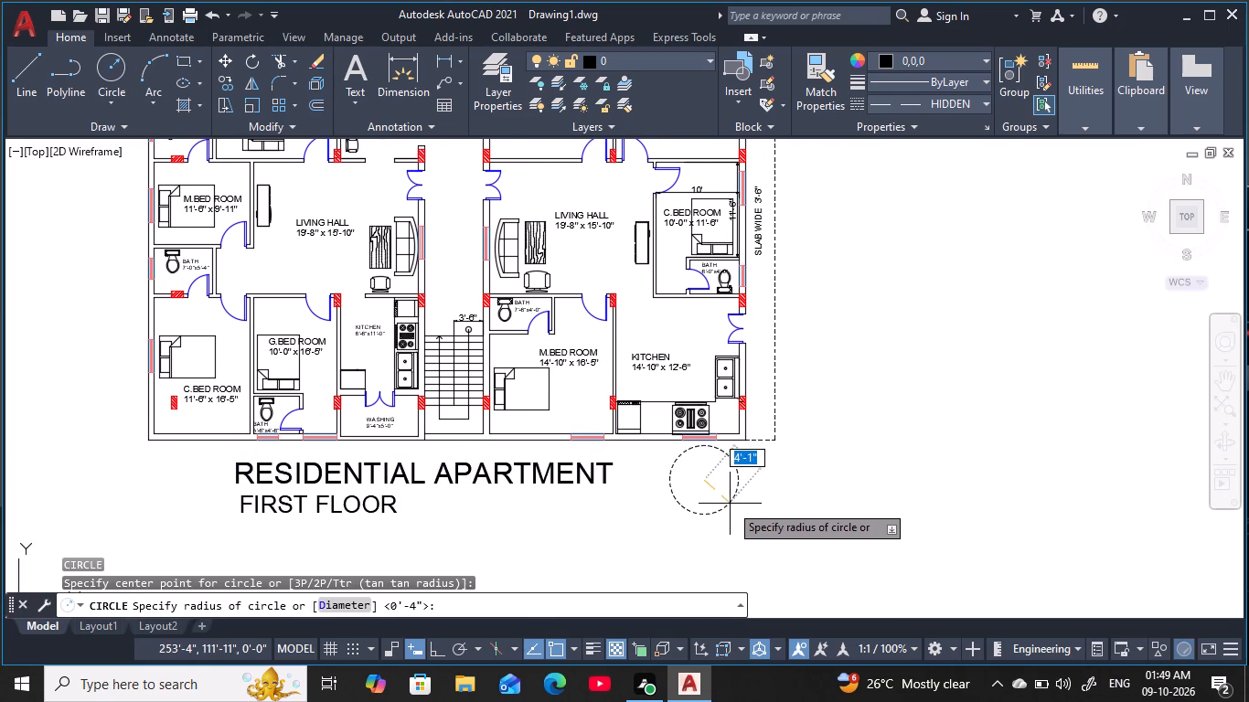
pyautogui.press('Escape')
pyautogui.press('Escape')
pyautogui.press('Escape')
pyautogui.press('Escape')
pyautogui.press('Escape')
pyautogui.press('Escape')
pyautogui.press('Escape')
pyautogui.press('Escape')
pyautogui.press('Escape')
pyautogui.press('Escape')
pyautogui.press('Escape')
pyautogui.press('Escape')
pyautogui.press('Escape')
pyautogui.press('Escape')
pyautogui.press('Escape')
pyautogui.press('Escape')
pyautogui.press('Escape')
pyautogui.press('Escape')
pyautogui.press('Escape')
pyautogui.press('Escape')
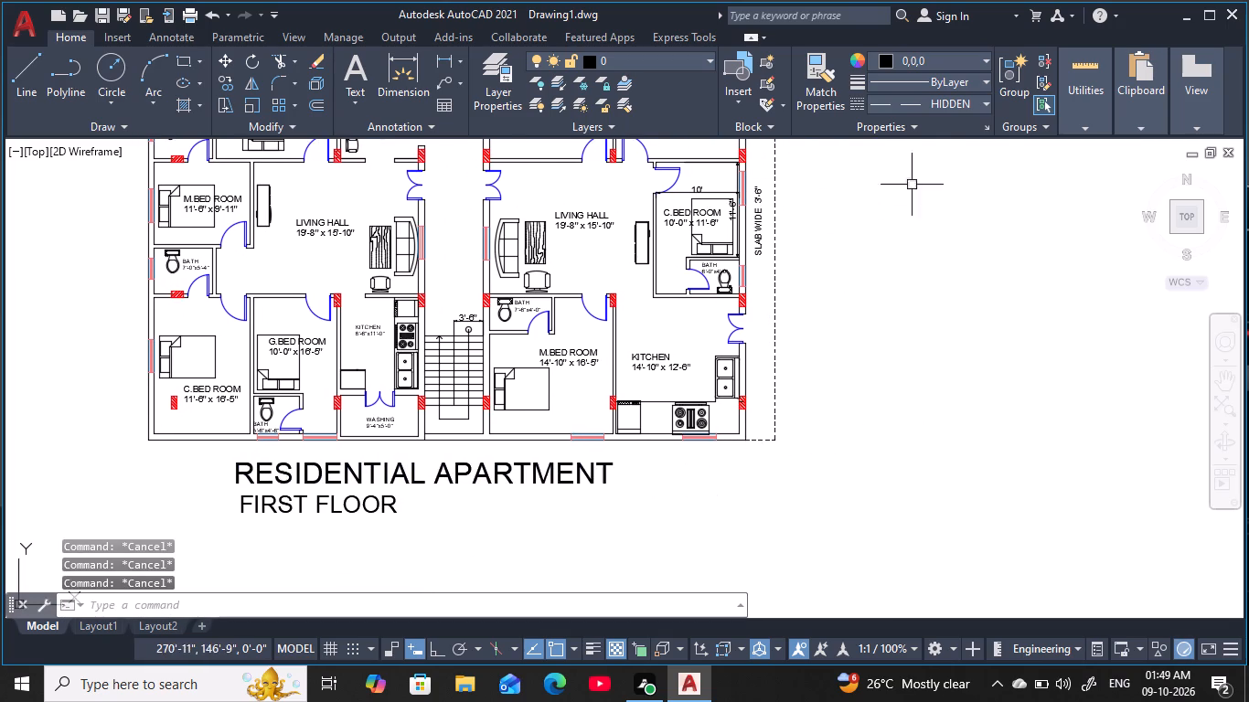
# Set the current linetype to Continuous for new objects.
pyautogui.click(979, 100)
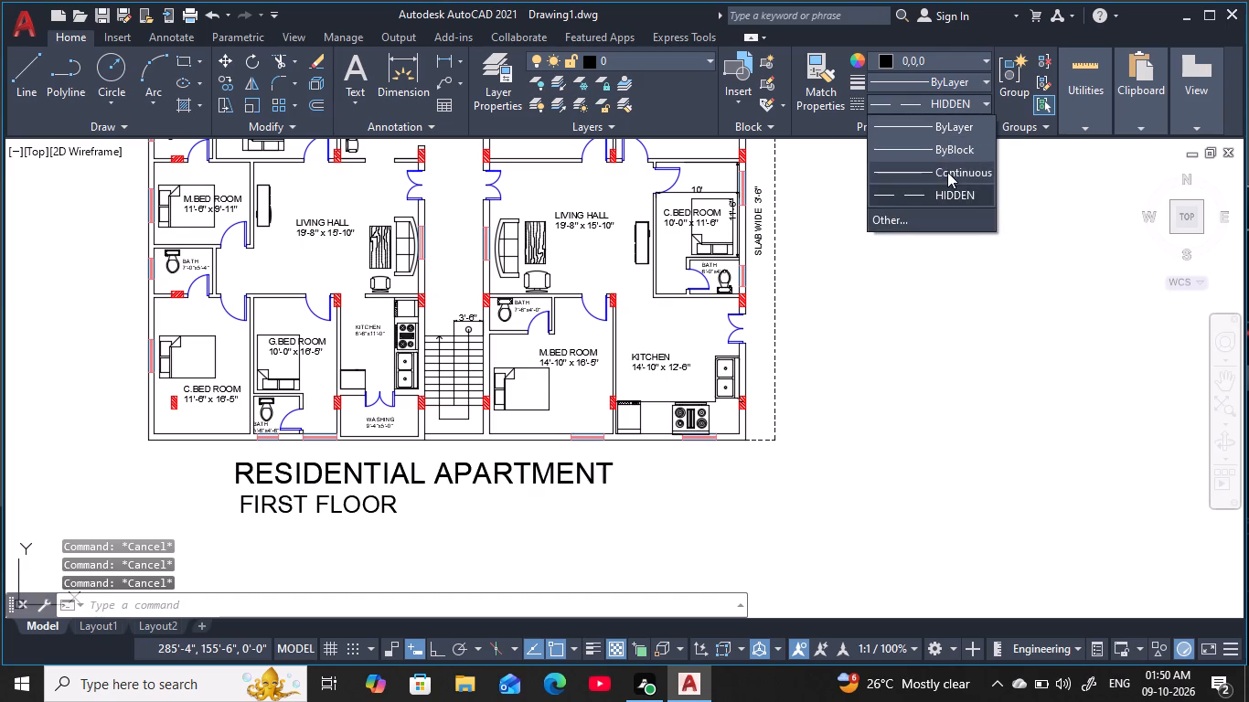
pyautogui.click(946, 166)
pyautogui.press('Escape')
pyautogui.press('Escape')
pyautogui.press('Escape')
pyautogui.press('Escape')
pyautogui.press('Escape')
pyautogui.press('Escape')
pyautogui.press('Escape')
pyautogui.press('Escape')
pyautogui.press('Escape')
pyautogui.press('Escape')
pyautogui.press('Escape')
pyautogui.press('Escape')
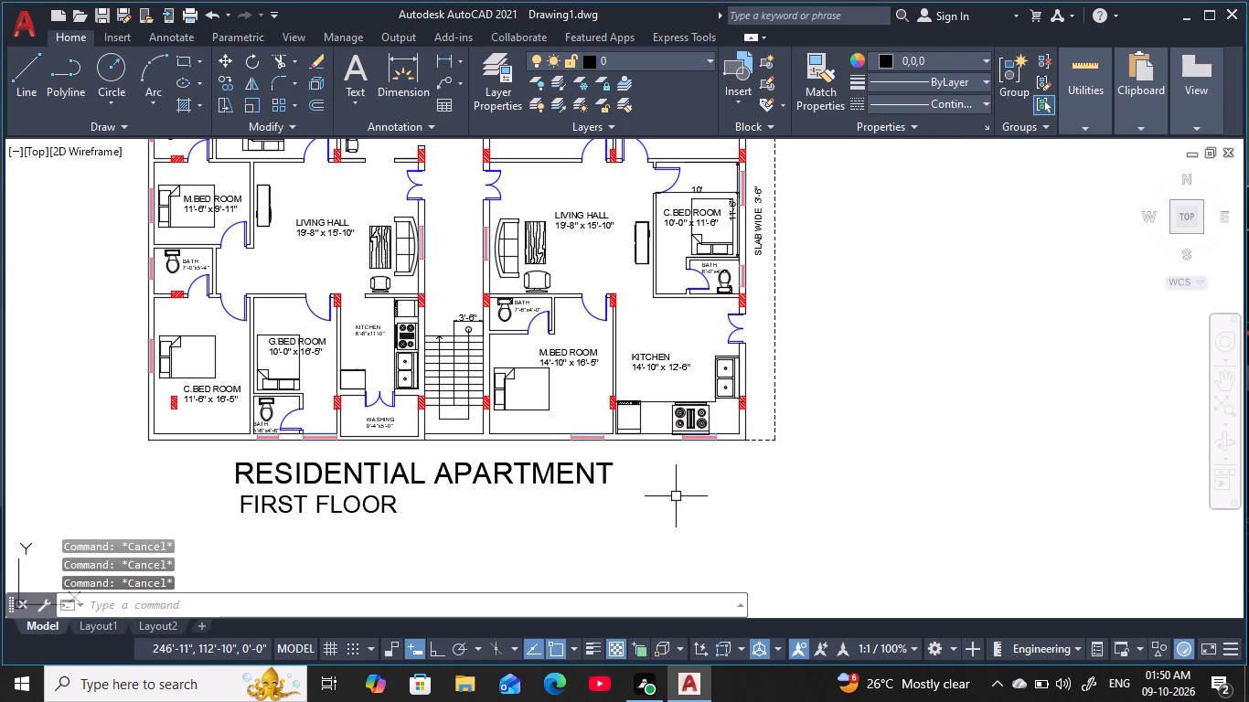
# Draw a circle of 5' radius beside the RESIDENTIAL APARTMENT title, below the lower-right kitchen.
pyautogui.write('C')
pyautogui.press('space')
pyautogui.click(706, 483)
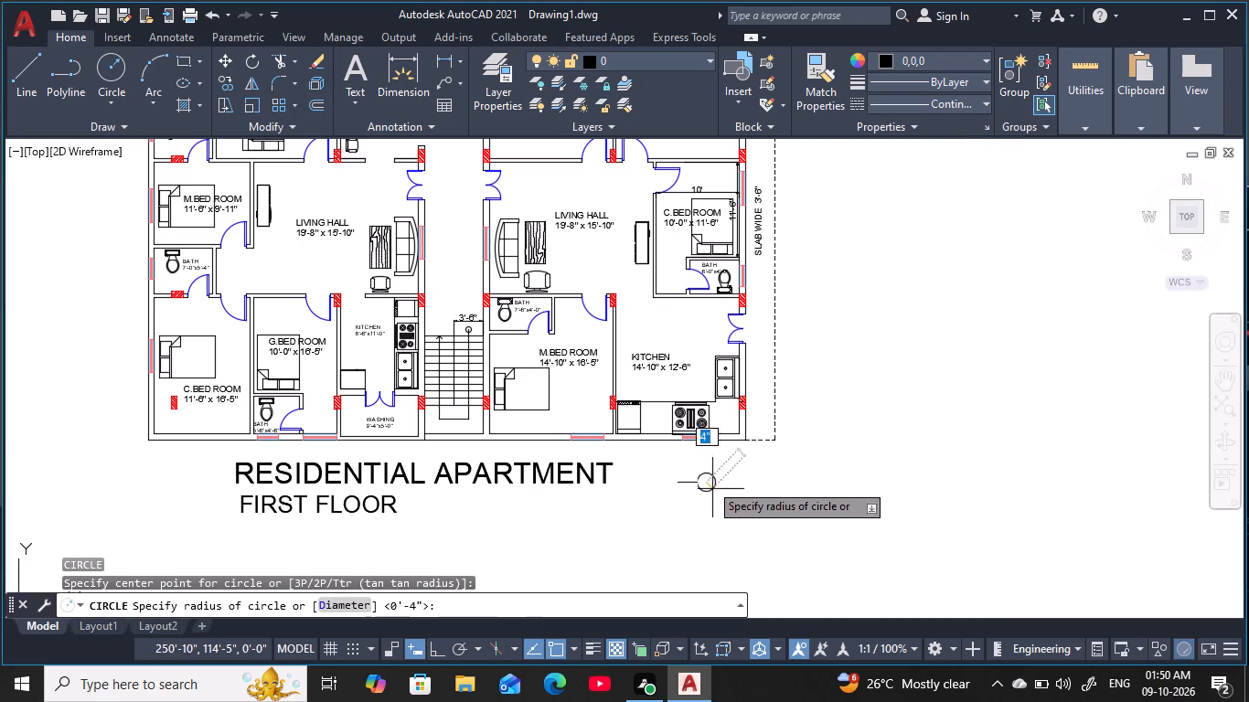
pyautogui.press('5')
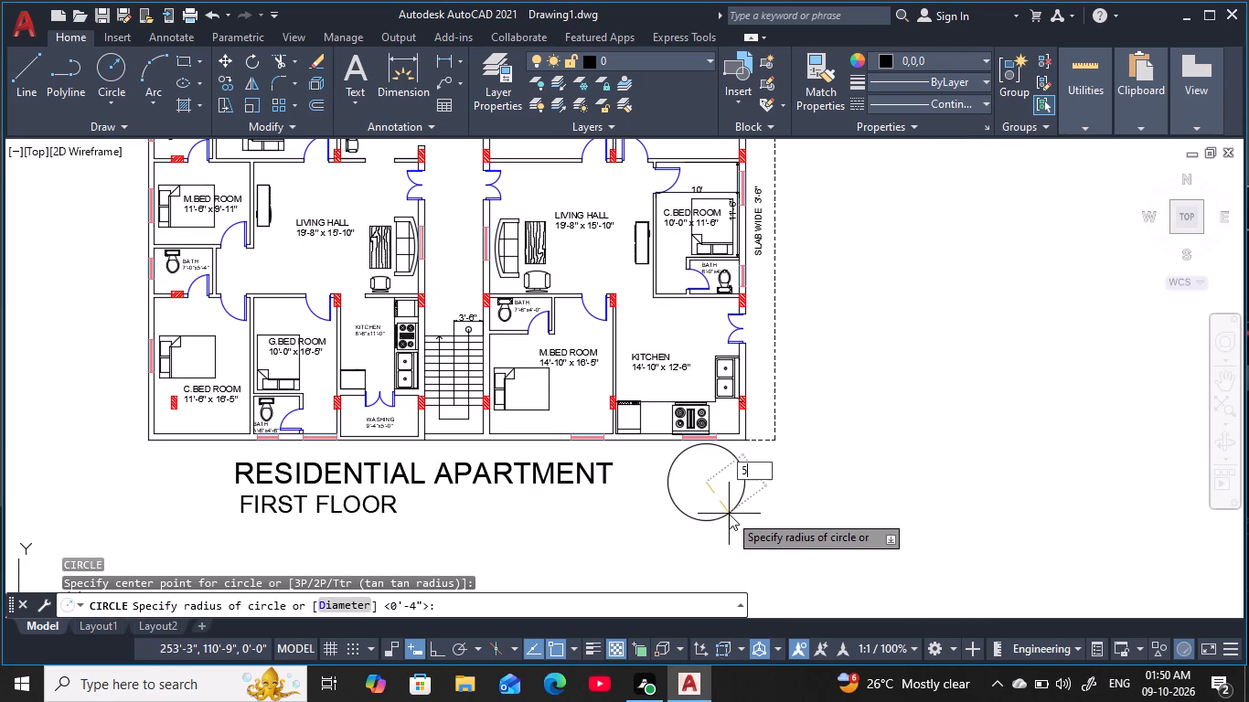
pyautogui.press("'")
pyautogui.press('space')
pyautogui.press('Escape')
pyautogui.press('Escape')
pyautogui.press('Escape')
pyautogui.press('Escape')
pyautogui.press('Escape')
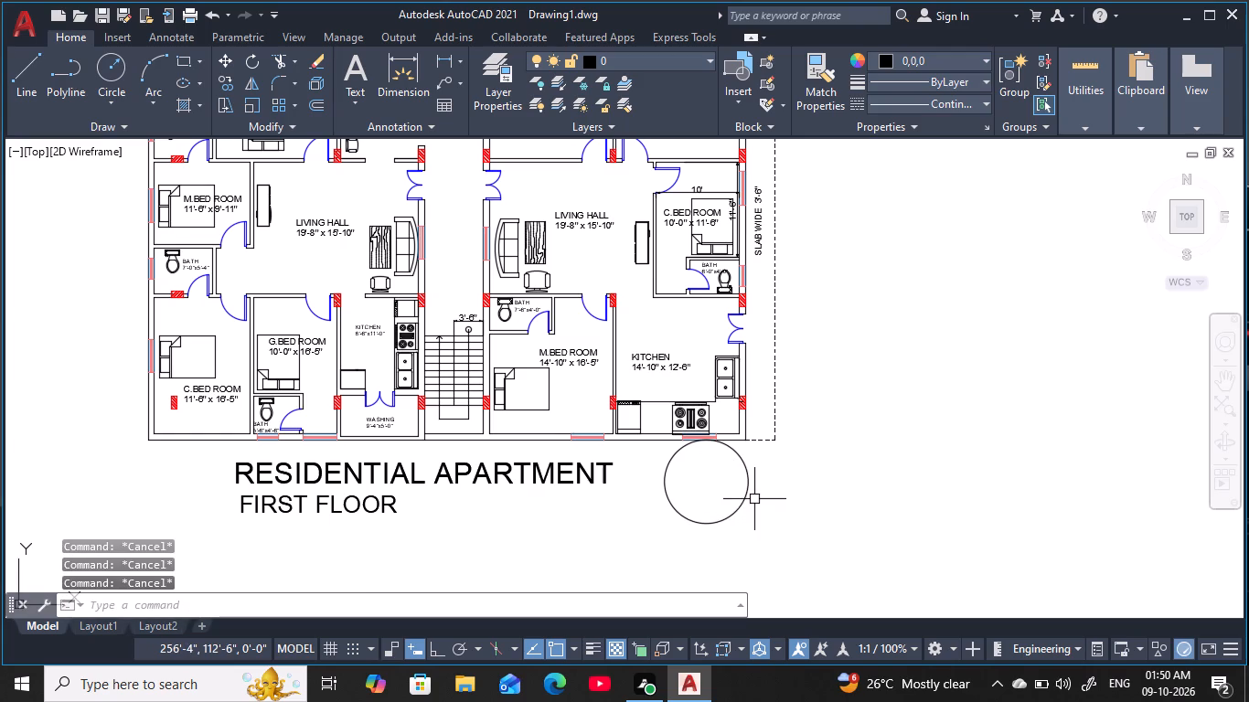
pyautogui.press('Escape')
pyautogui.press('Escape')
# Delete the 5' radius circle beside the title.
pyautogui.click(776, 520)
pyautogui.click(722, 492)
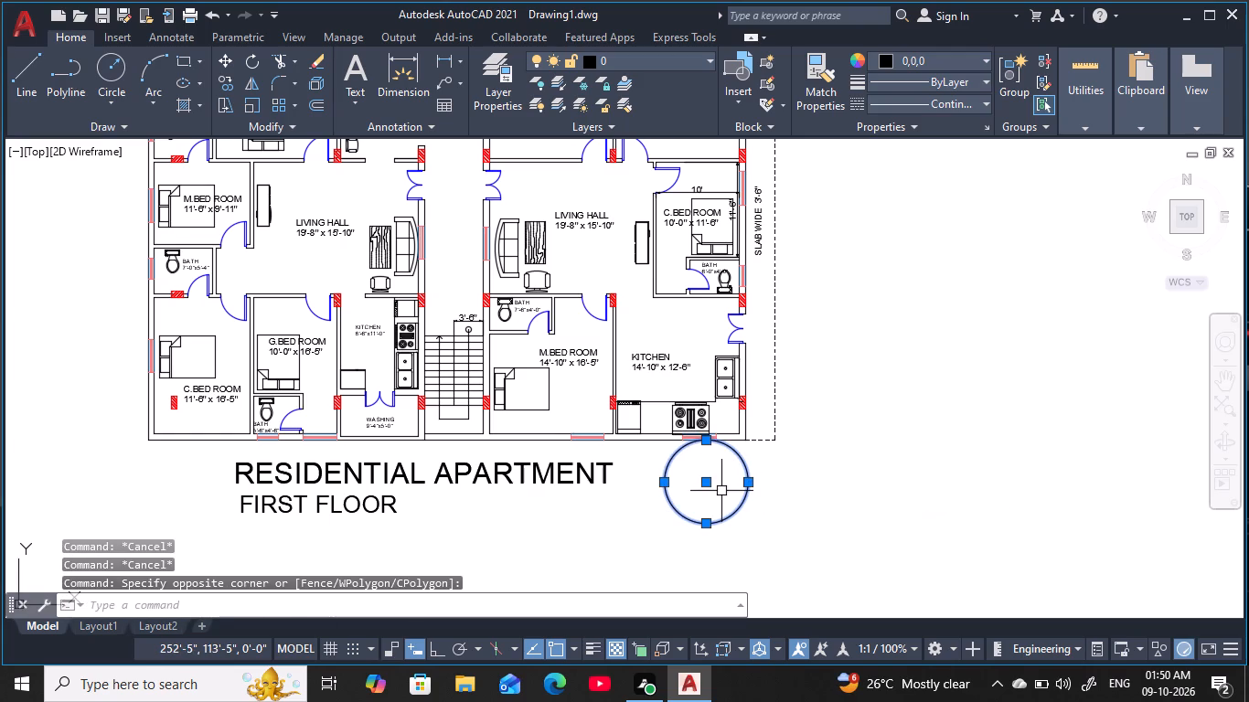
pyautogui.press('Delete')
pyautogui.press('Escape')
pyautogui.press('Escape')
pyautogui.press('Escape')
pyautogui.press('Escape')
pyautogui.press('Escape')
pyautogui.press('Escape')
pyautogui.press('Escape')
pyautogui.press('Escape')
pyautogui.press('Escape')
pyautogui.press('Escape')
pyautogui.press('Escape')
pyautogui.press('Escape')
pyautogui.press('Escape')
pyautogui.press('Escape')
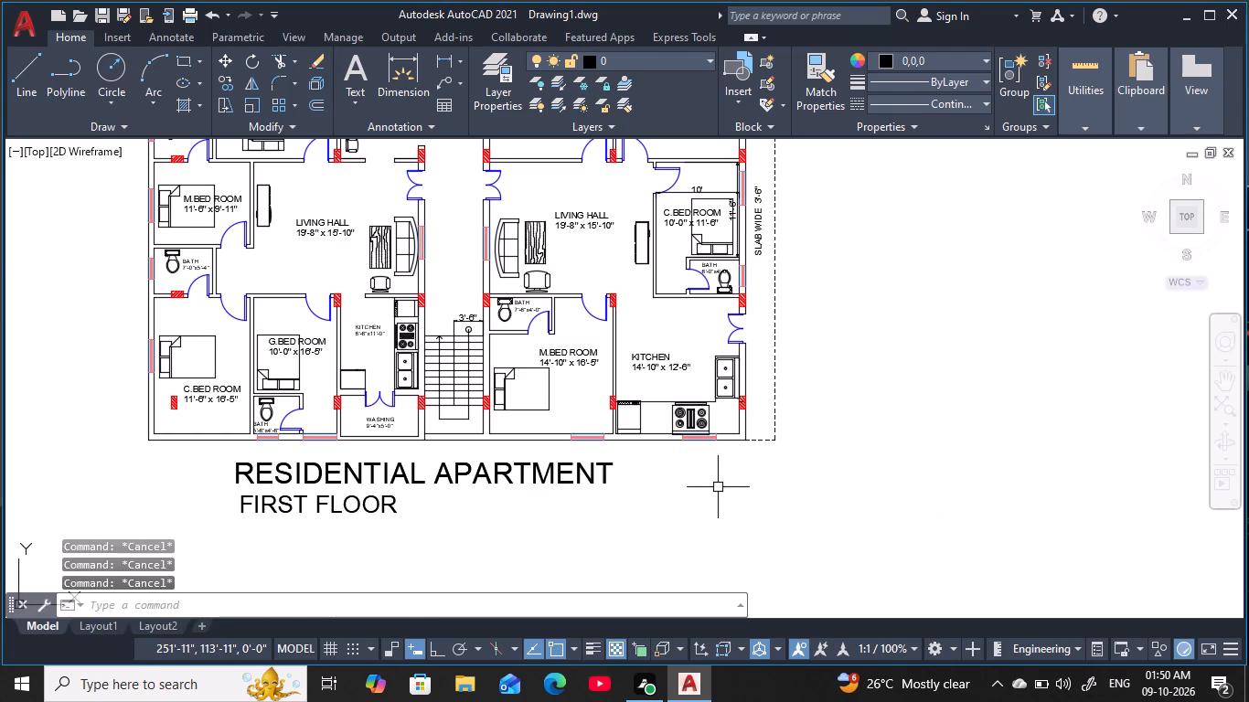
# Draw a circle of 4' radius beside the RESIDENTIAL APARTMENT title.
pyautogui.write('C')
pyautogui.press('space')
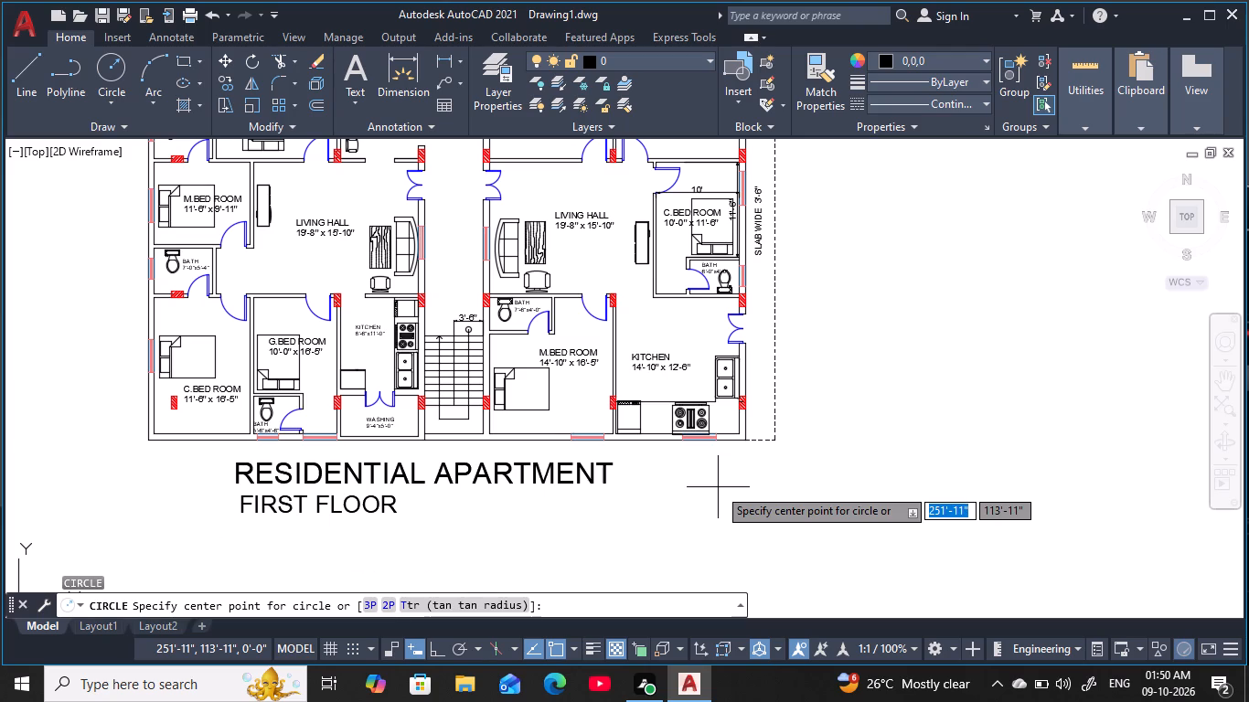
pyautogui.click(700, 496)
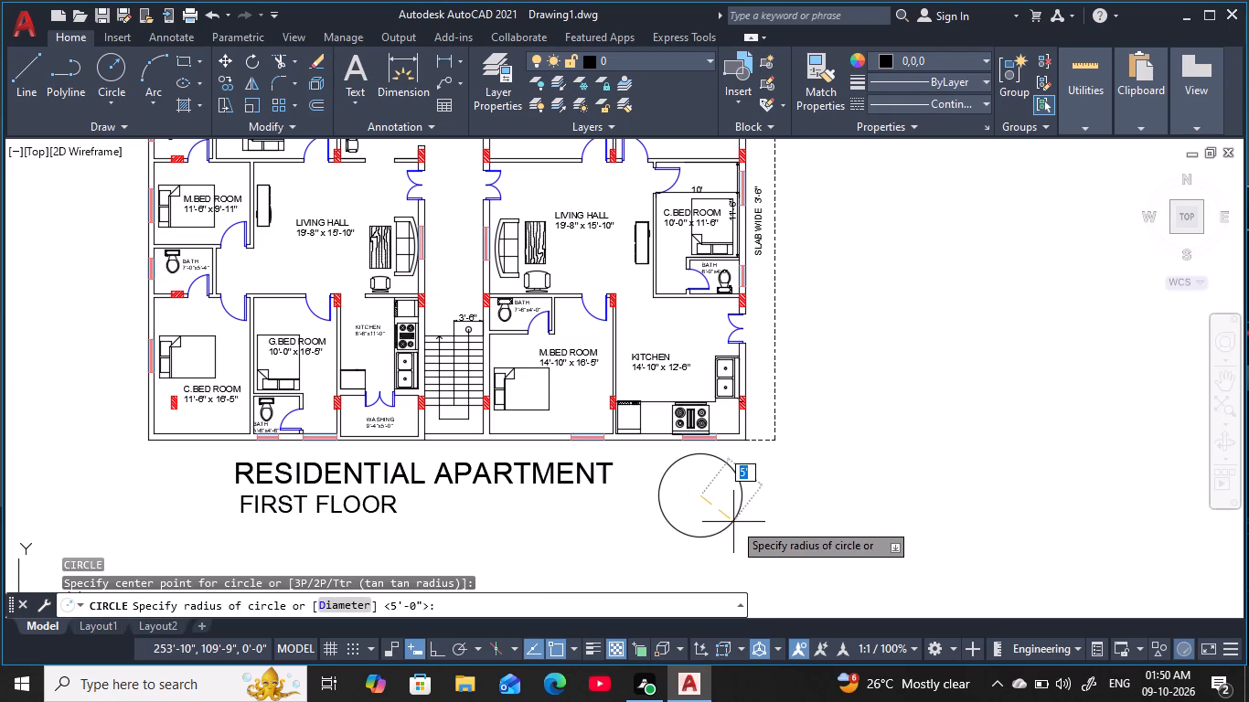
pyautogui.press('4')
pyautogui.write("'")
pyautogui.press('space')
pyautogui.press('Escape')
pyautogui.press('Escape')
pyautogui.press('Escape')
pyautogui.press('Escape')
pyautogui.press('Escape')
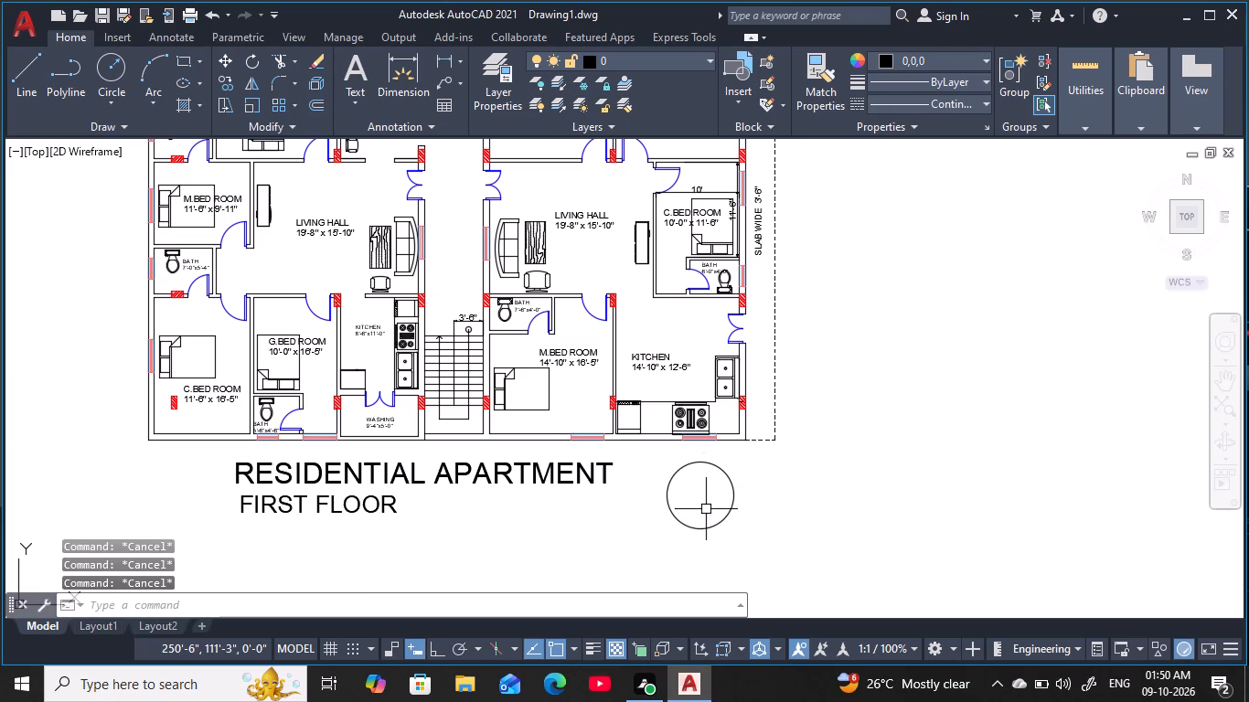
pyautogui.press('Escape')
pyautogui.press('Escape')
pyautogui.press('Escape')
pyautogui.press('Escape')
pyautogui.press('Escape')
# Draw a vertical line from the circle's top quadrant to its centre.
pyautogui.scroll(1, 699, 492)
pyautogui.press('Escape')
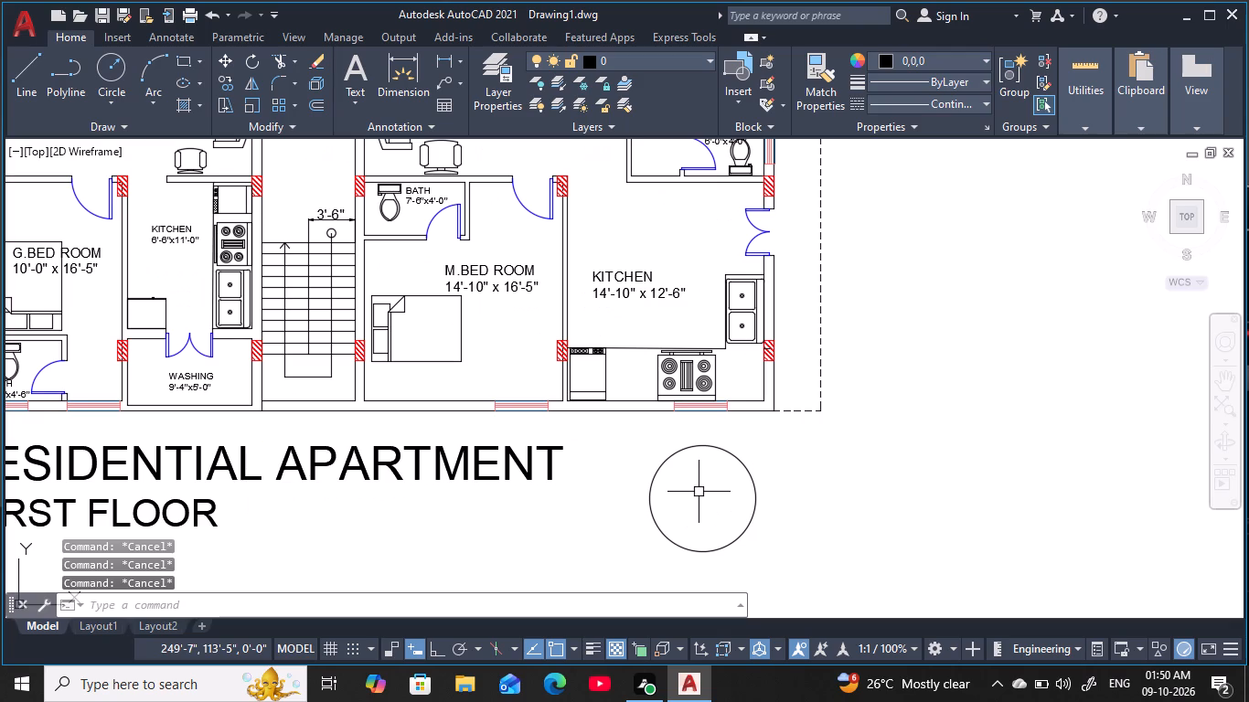
pyautogui.press('Escape')
pyautogui.press('l')
pyautogui.press('space')
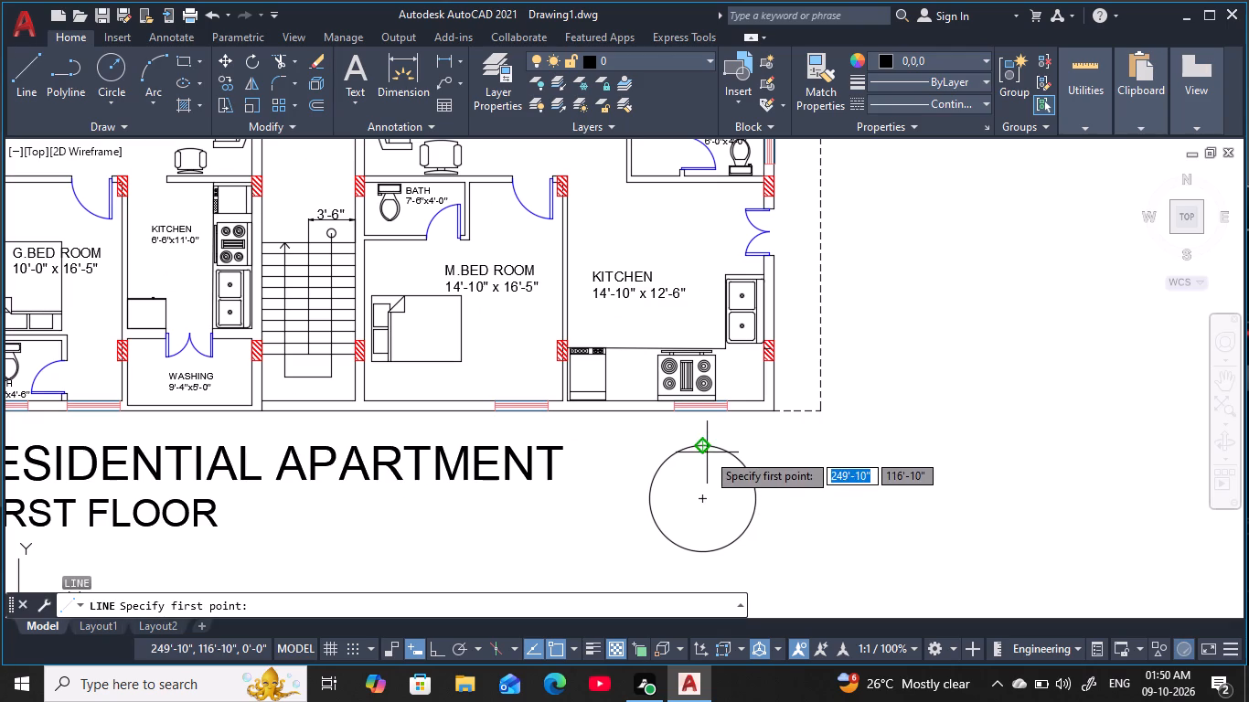
pyautogui.click(703, 448)
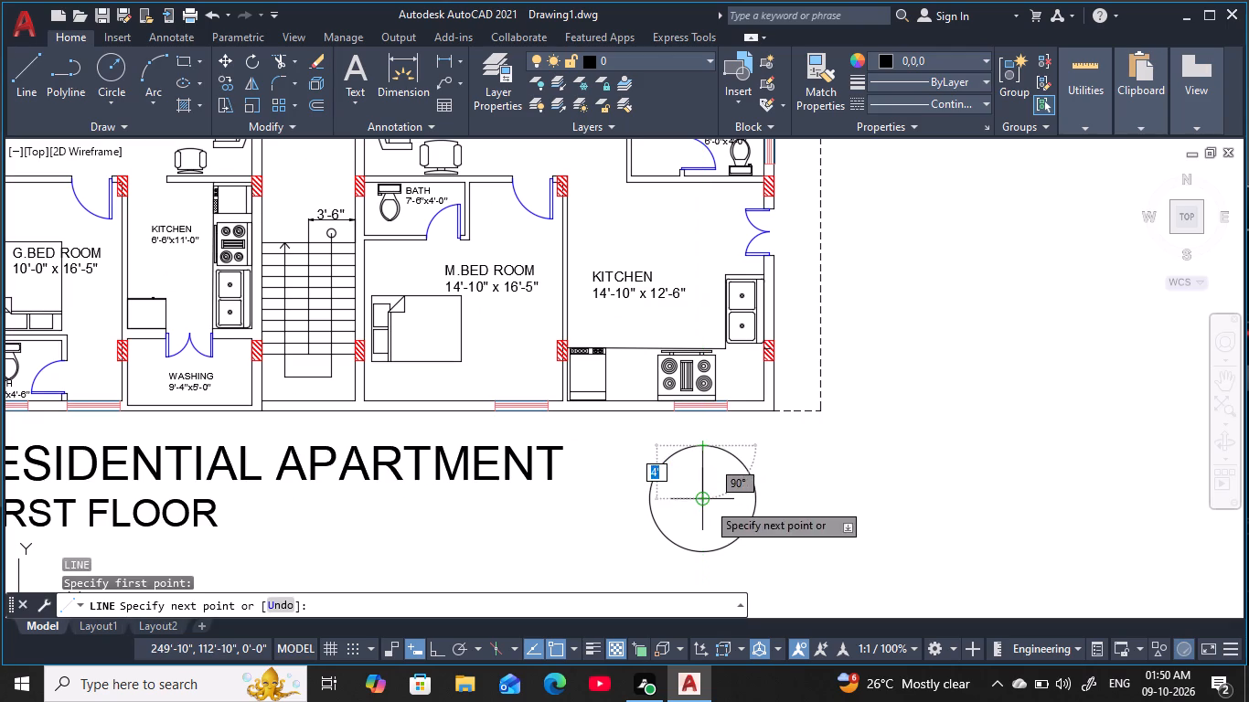
pyautogui.click(707, 502)
pyautogui.press('Escape')
pyautogui.press('Escape')
pyautogui.press('Escape')
pyautogui.press('Escape')
pyautogui.press('Escape')
pyautogui.press('Escape')
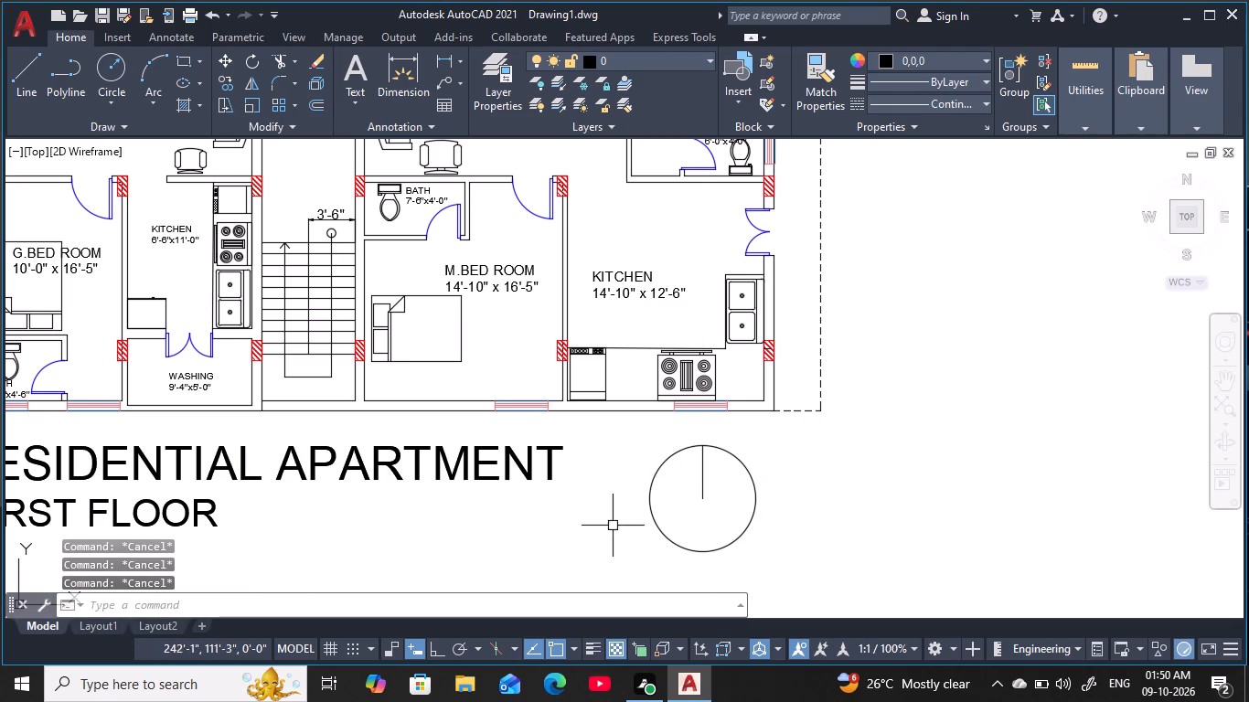
pyautogui.press('Escape')
pyautogui.press('Escape')
pyautogui.press('Escape')
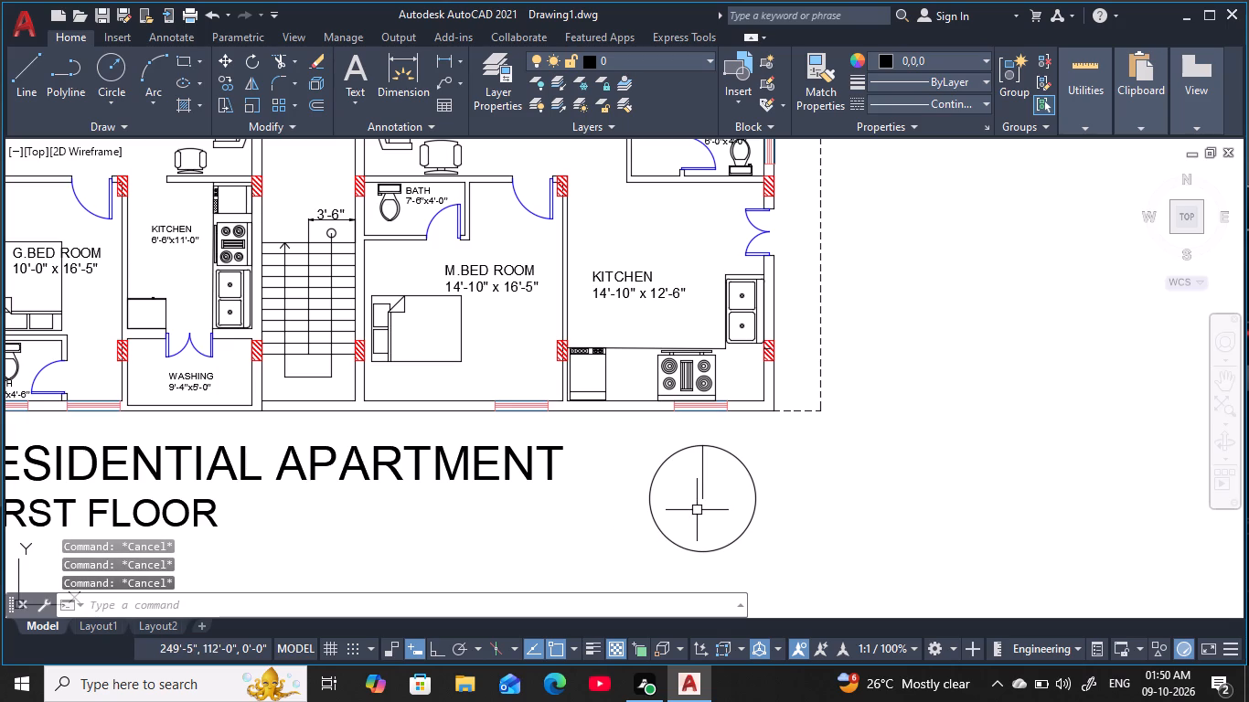
# Polar-array the vertical radius line around the circle's centre with 4 items.
pyautogui.write('ARR')
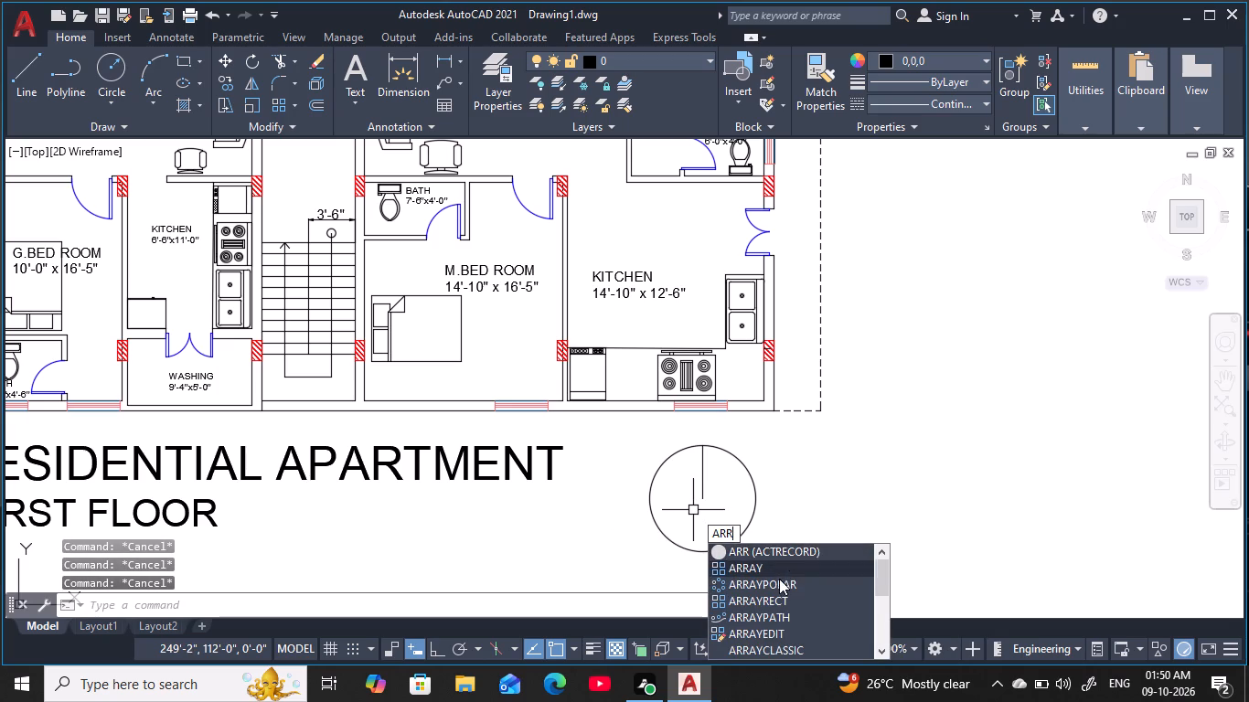
pyautogui.click(783, 584)
pyautogui.click(702, 482)
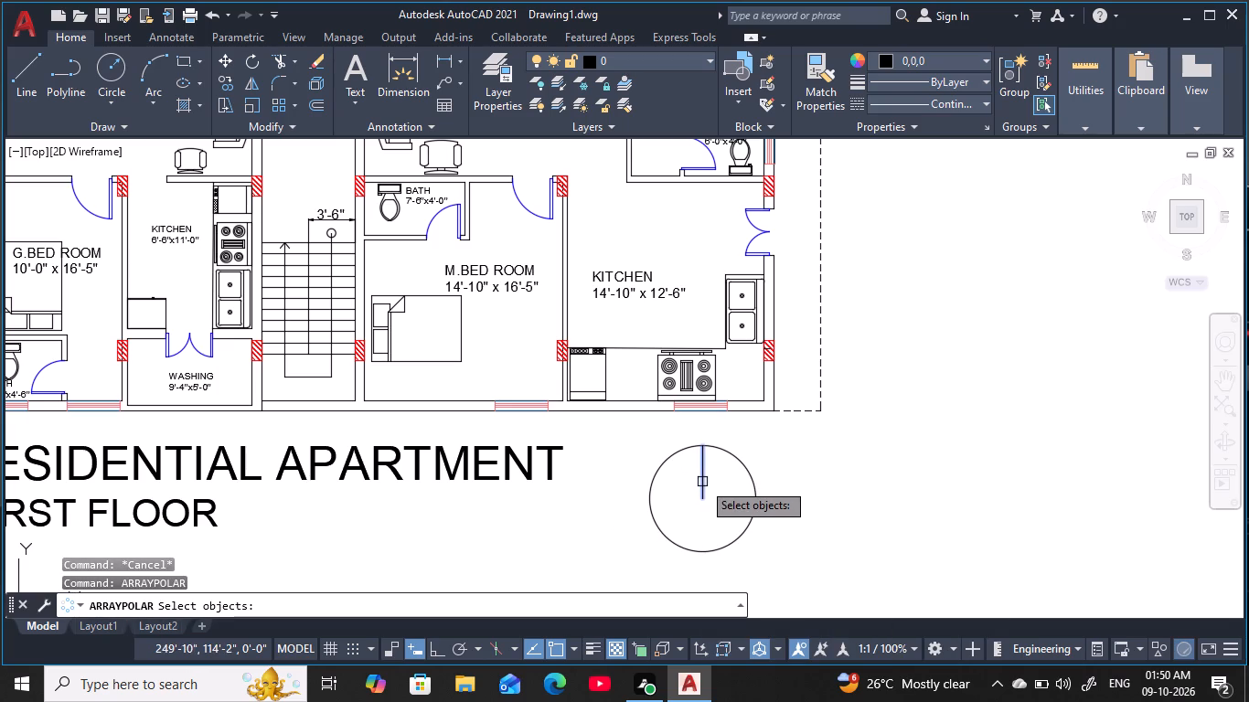
pyautogui.press('space')
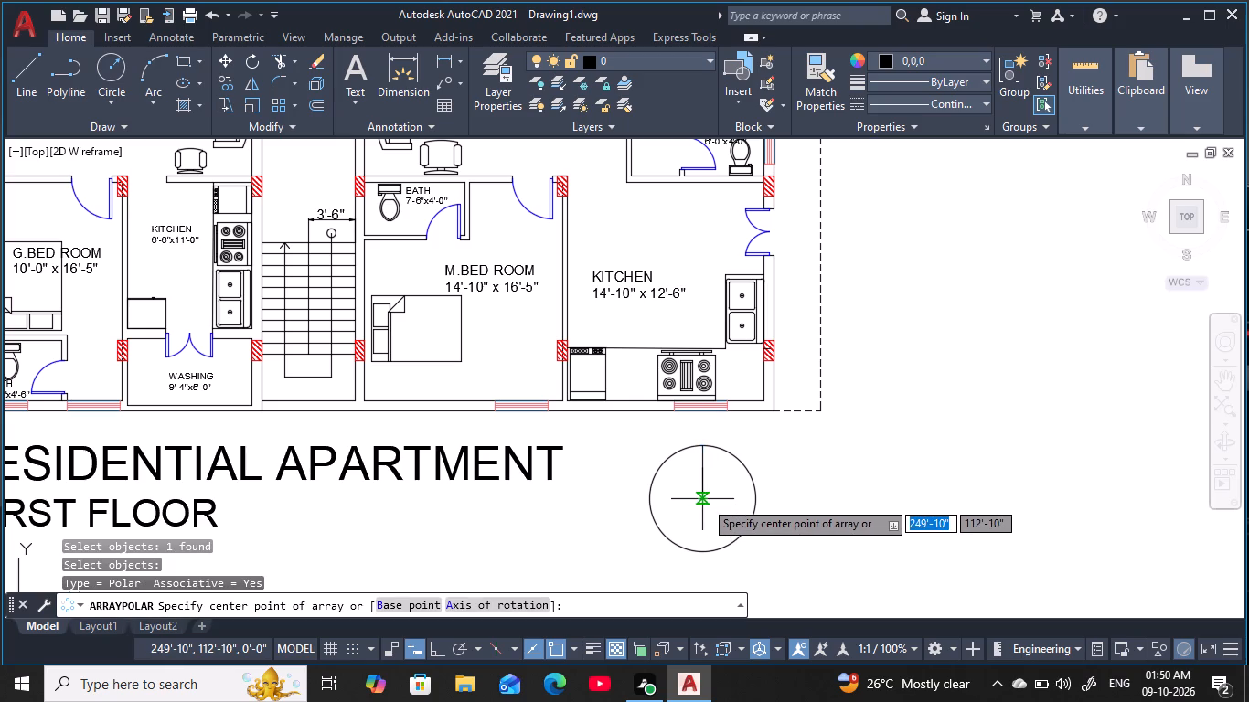
pyautogui.click(704, 500)
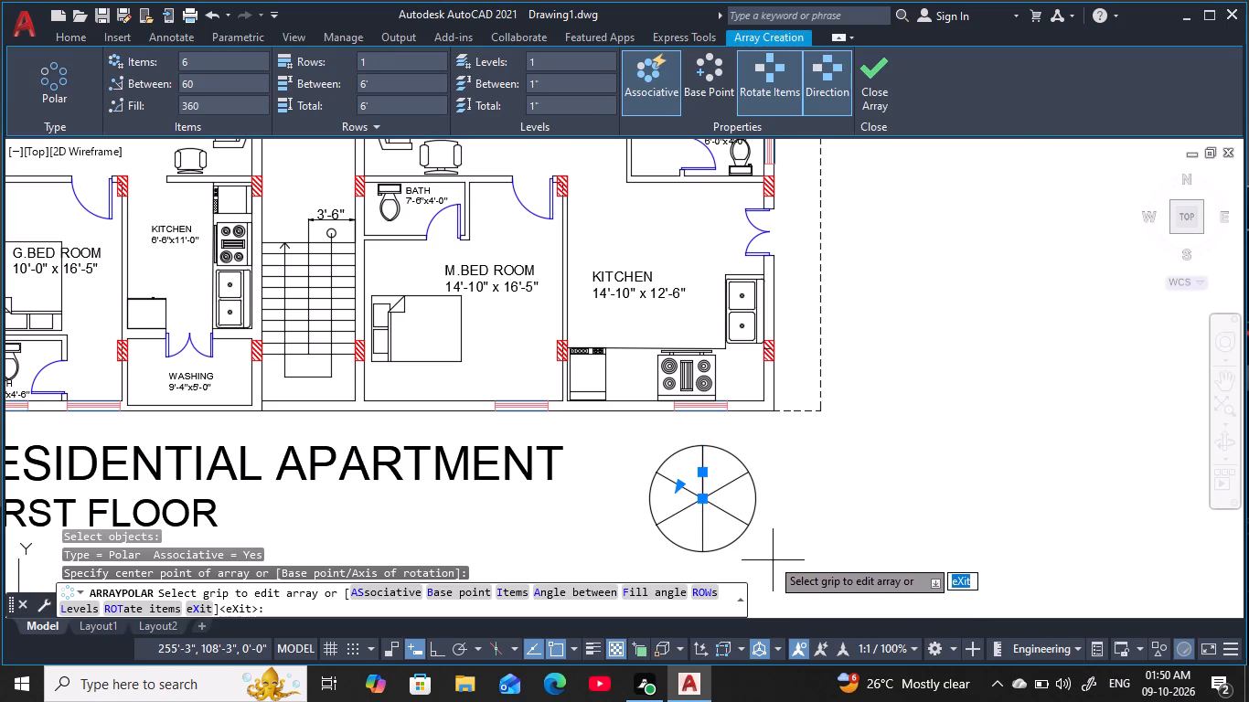
pyautogui.click(228, 64)
pyautogui.press('BackSpace')
pyautogui.press('4')
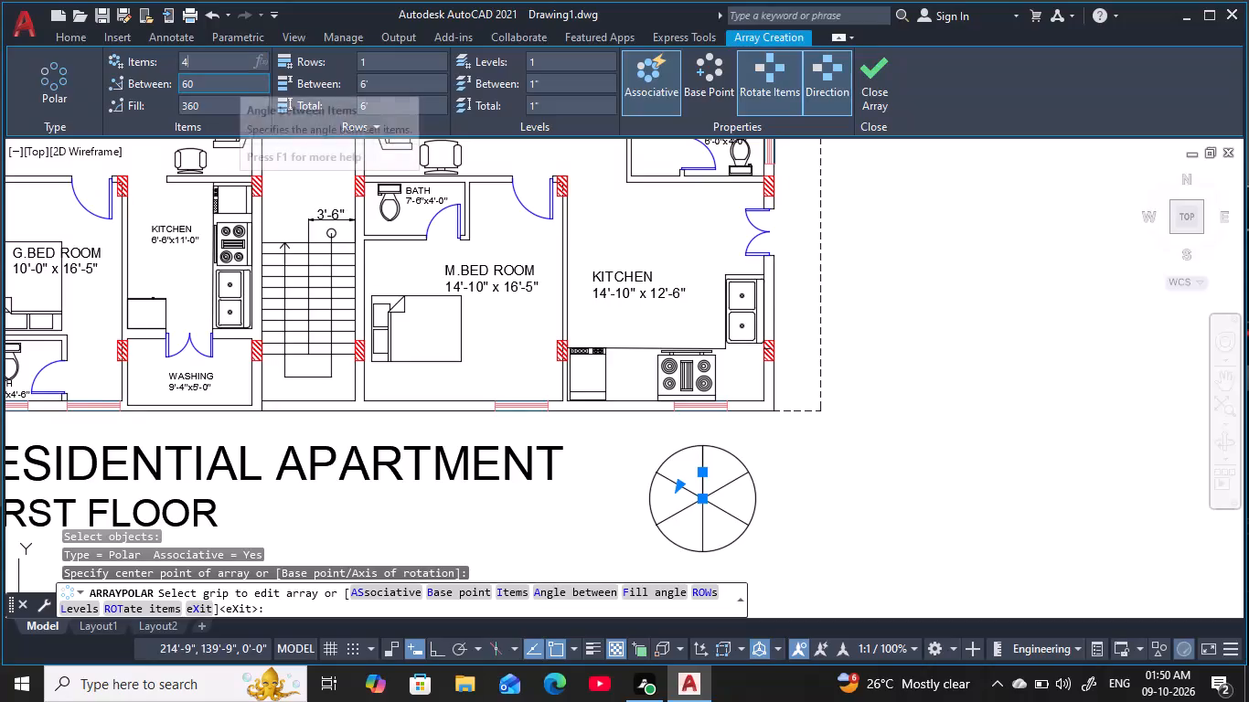
pyautogui.click(882, 80)
pyautogui.press('Escape')
pyautogui.press('Escape')
pyautogui.press('Escape')
pyautogui.press('Escape')
# Draw a slanted line from the circle's top quadrant to the horizontal radius, ending about 1' left of the centre.
pyautogui.moveTo(706, 497); pyautogui.dragTo(709, 482, button='middle')
pyautogui.press('Escape')
pyautogui.press('Escape')
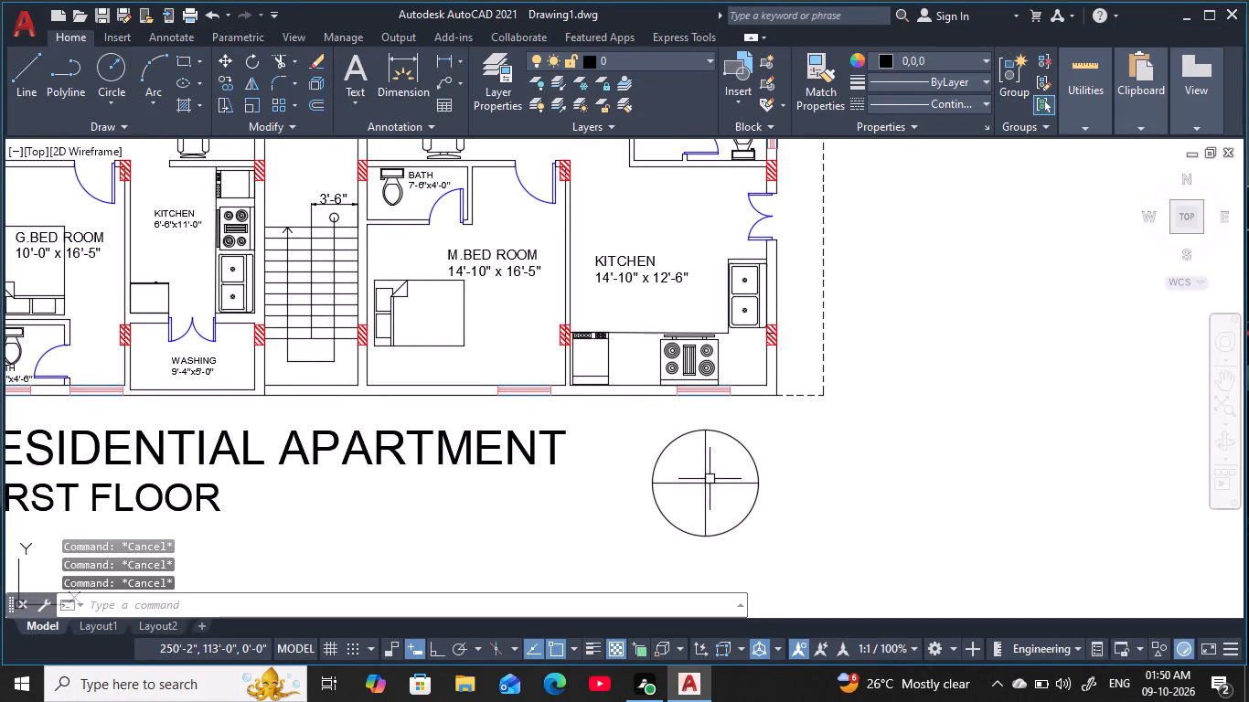
pyautogui.press('Escape')
pyautogui.scroll(1, 711, 465)
pyautogui.press('Escape')
pyautogui.middleClick(711, 465)
pyautogui.press('Escape')
pyautogui.press('Escape')
pyautogui.press('Escape')
pyautogui.press('Escape')
pyautogui.write('L')
pyautogui.press('space')
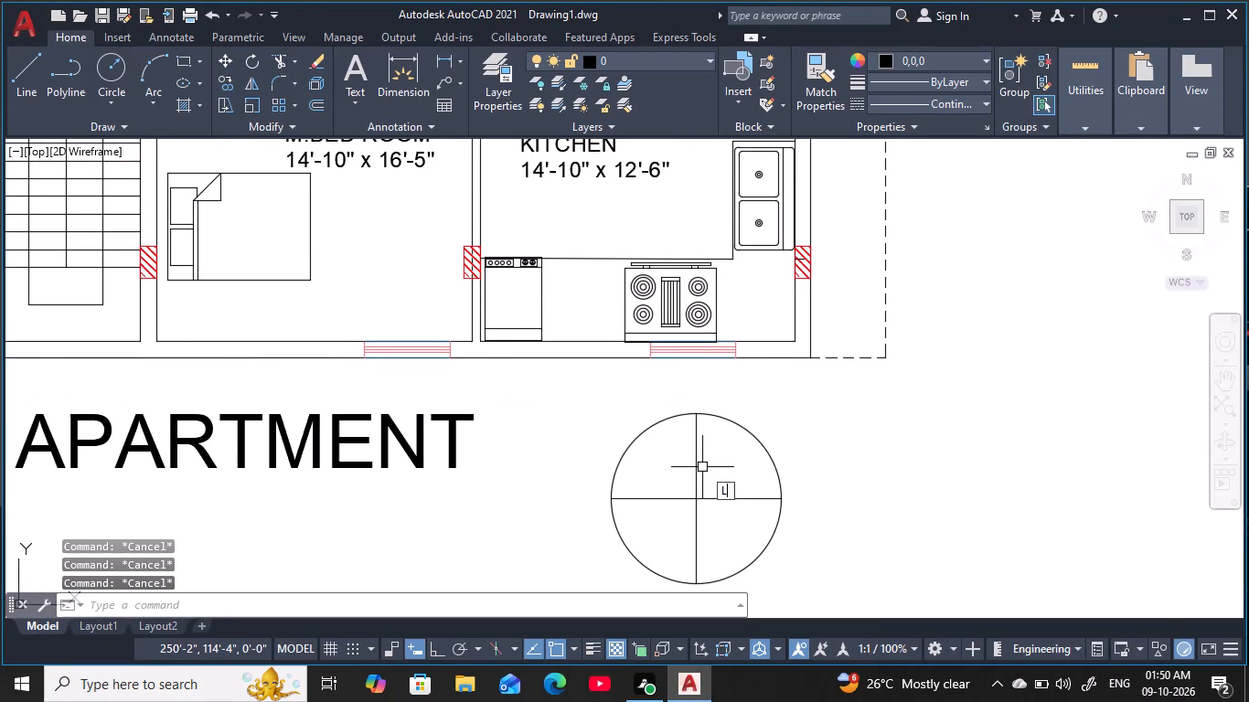
pyautogui.click(698, 415)
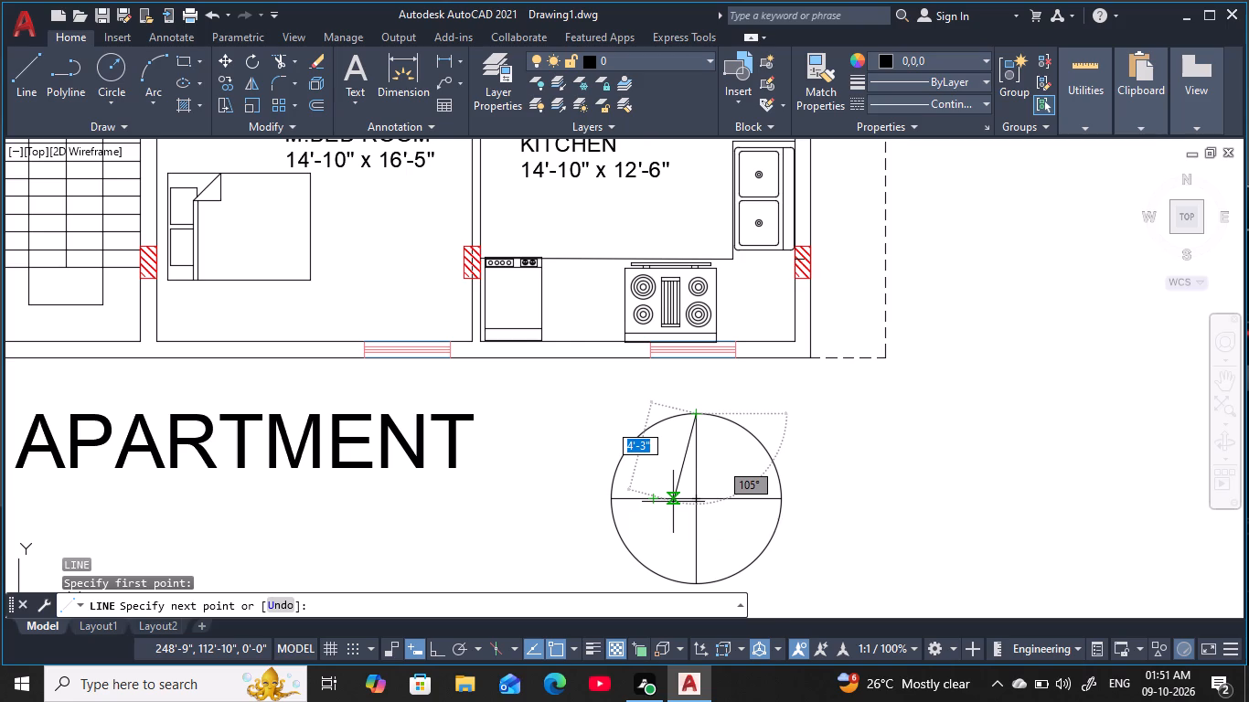
pyautogui.scroll(1, 673, 502)
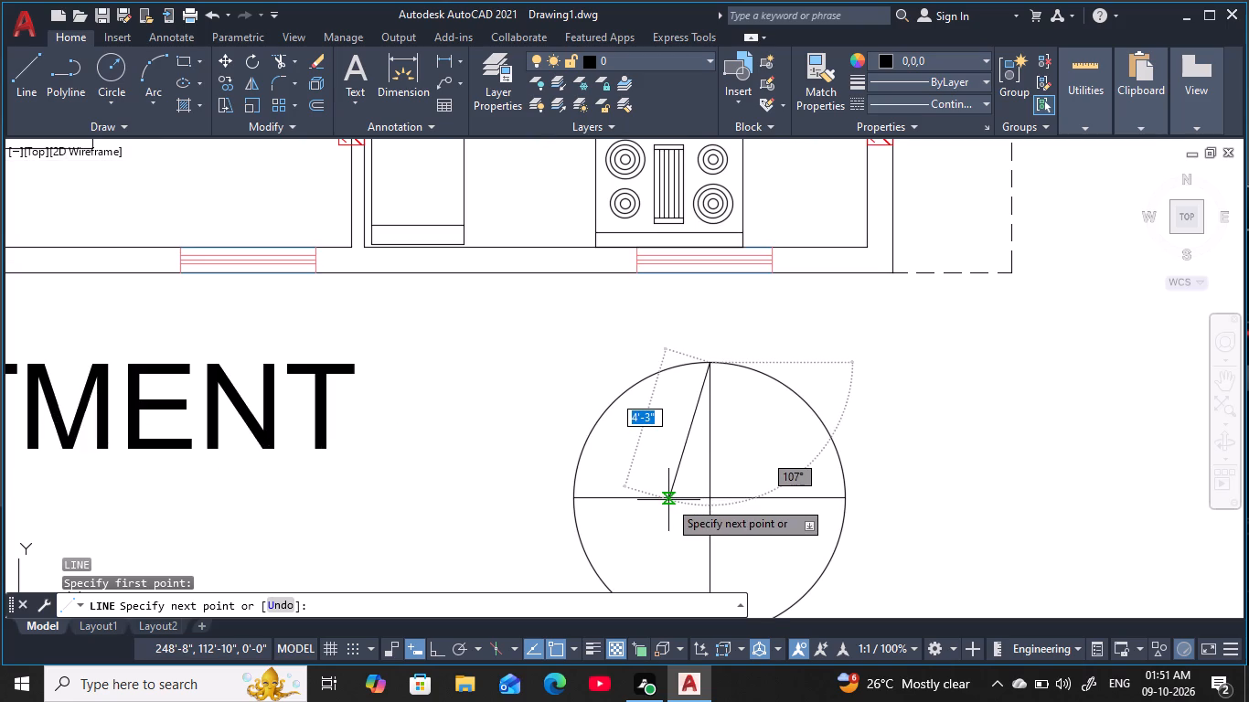
pyautogui.click(674, 503)
pyautogui.press('Escape')
pyautogui.press('Escape')
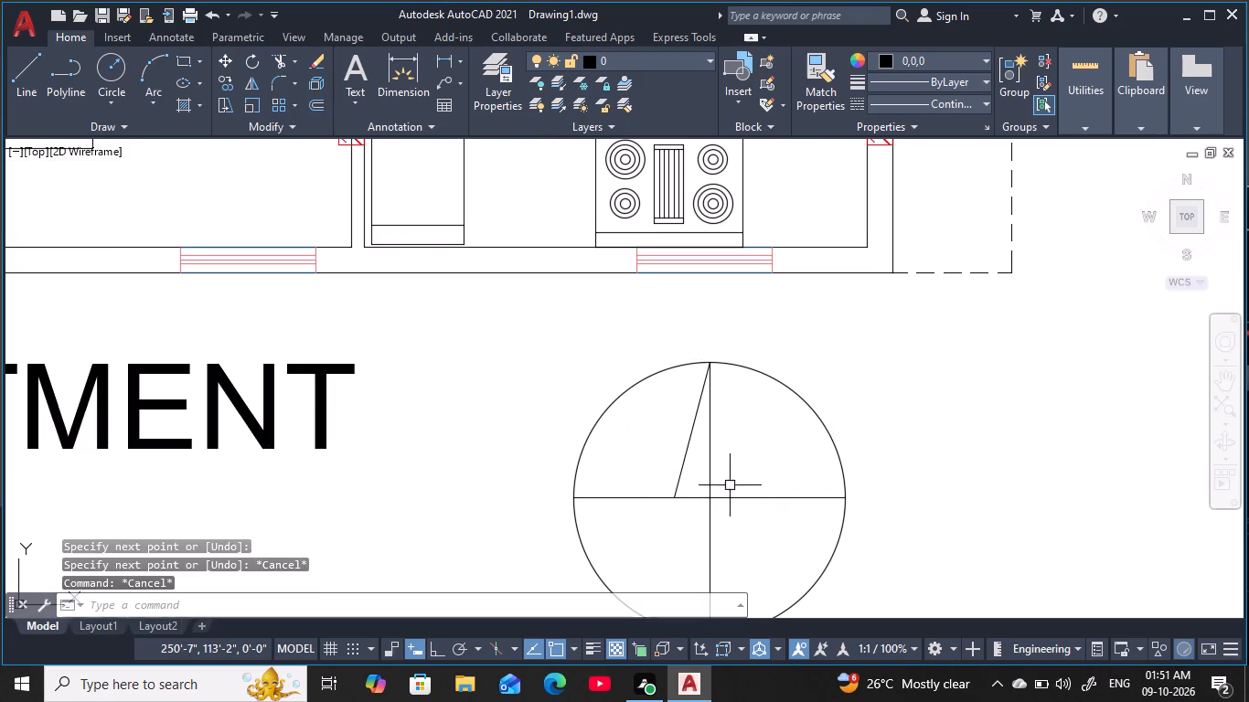
pyautogui.press('Escape')
pyautogui.press('Escape')
pyautogui.press('Escape')
pyautogui.press('Escape')
# Mirror the slanted line about the circle's vertical axis with Ortho on, keeping the original line.
pyautogui.press('m')
pyautogui.press('i')
pyautogui.press('space')
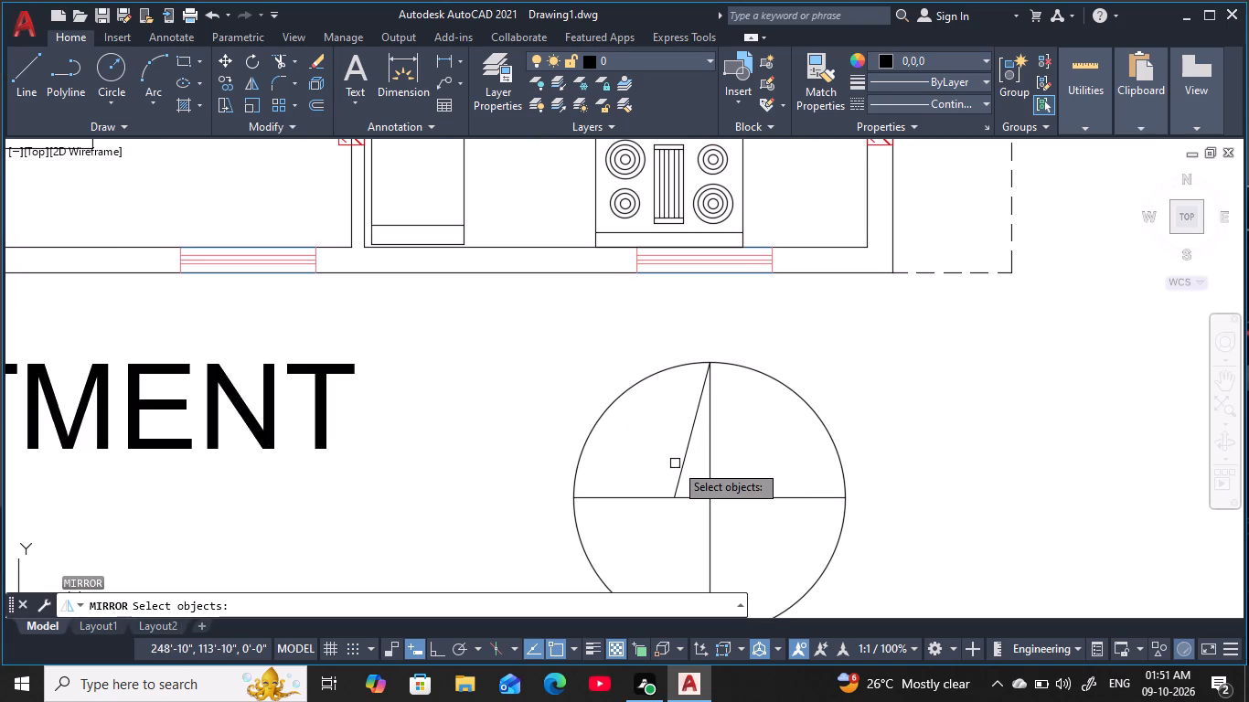
pyautogui.click(678, 468)
pyautogui.press('space')
pyautogui.click(710, 497)
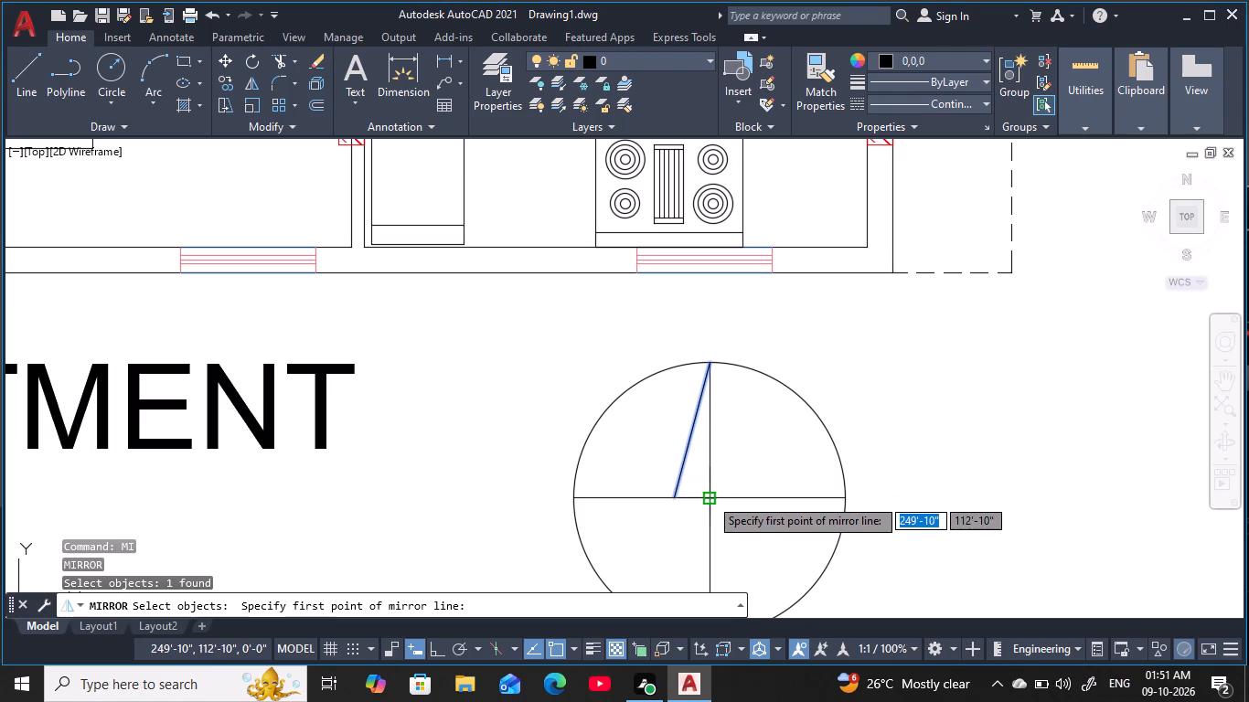
pyautogui.press('F8')
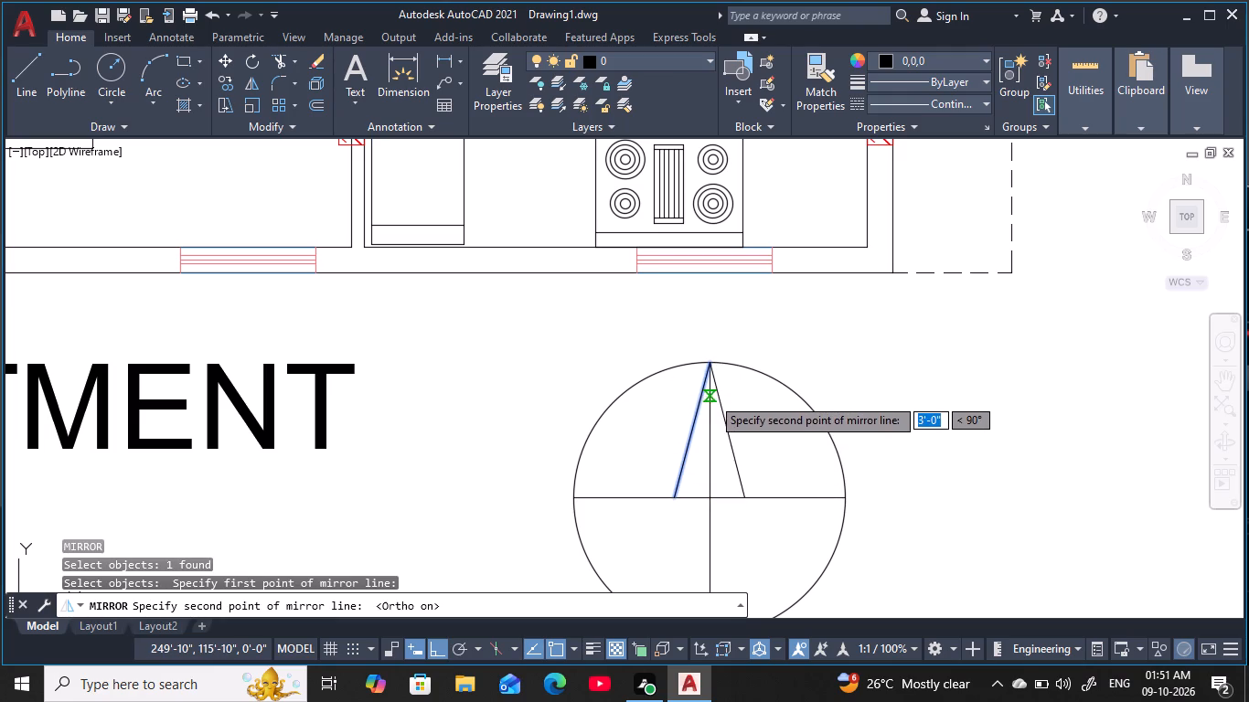
pyautogui.click(710, 399)
pyautogui.moveTo(733, 463); pyautogui.dragTo(710, 399)
# Polar-array the two slanted lines around the circle's centre with 4 items to form a four-pointed star.
pyautogui.scroll(-1, 714, 409)
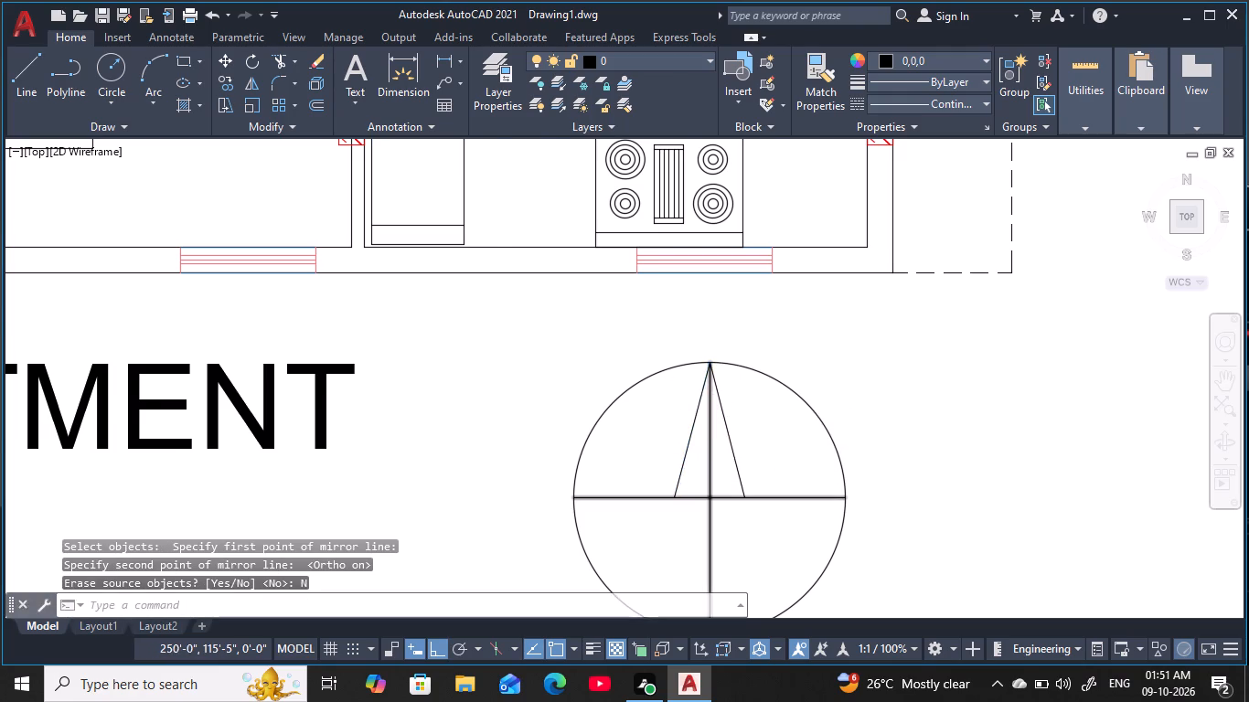
pyautogui.moveTo(719, 407); pyautogui.dragTo(741, 369, button='middle')
pyautogui.press('Escape')
pyautogui.press('Escape')
pyautogui.press('Escape')
pyautogui.press('Escape')
pyautogui.press('Escape')
pyautogui.press('Escape')
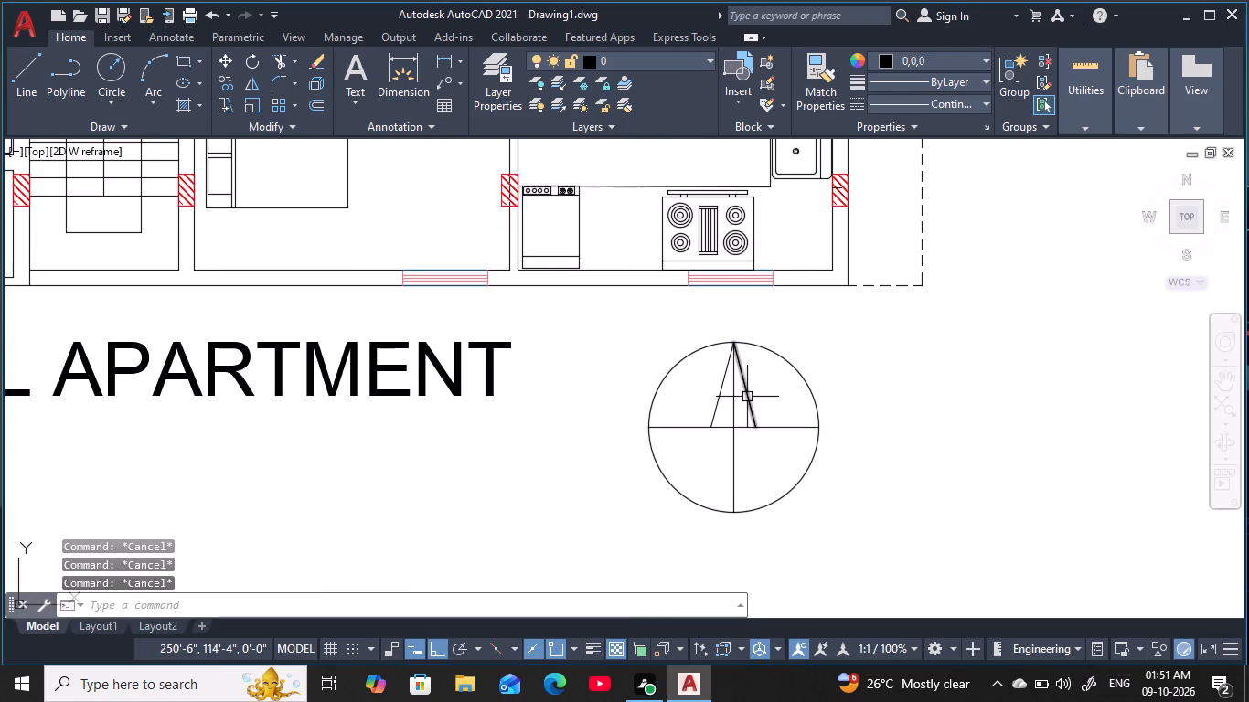
pyautogui.press('Escape')
pyautogui.press('Escape')
pyautogui.press('Escape')
pyautogui.press('Escape')
pyautogui.press('Escape')
pyautogui.press('Escape')
pyautogui.press('Escape')
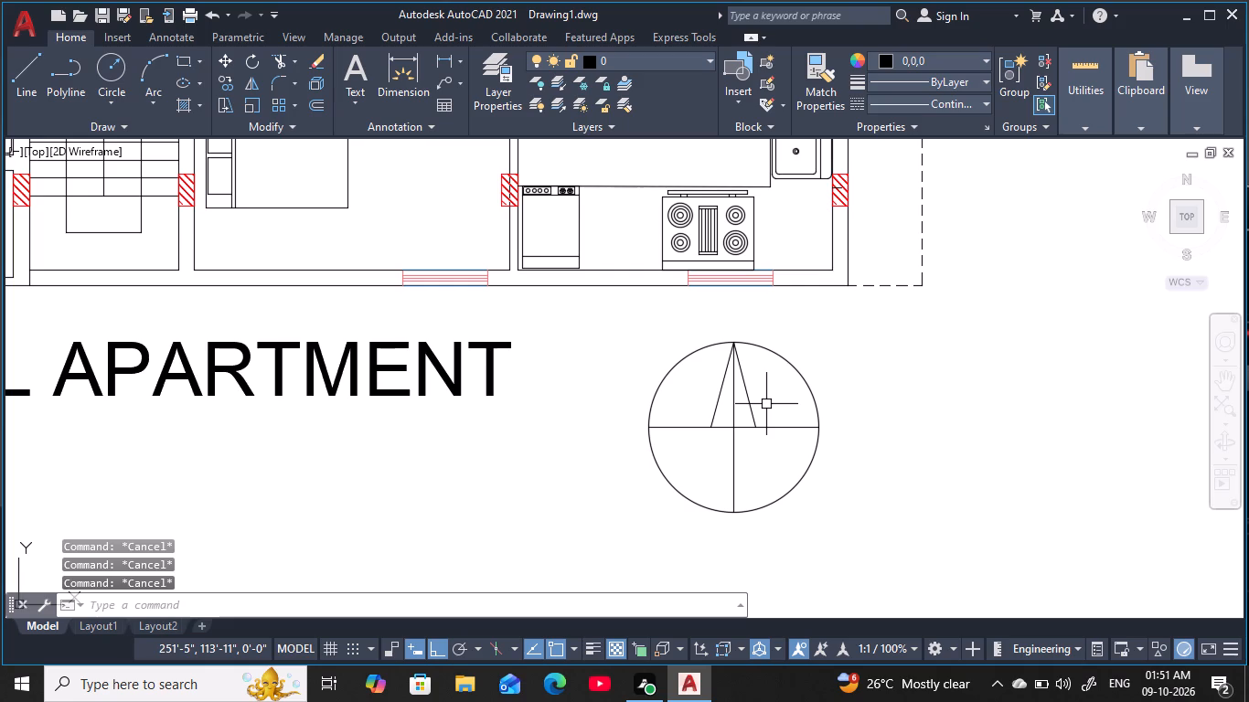
pyautogui.write('ARR')
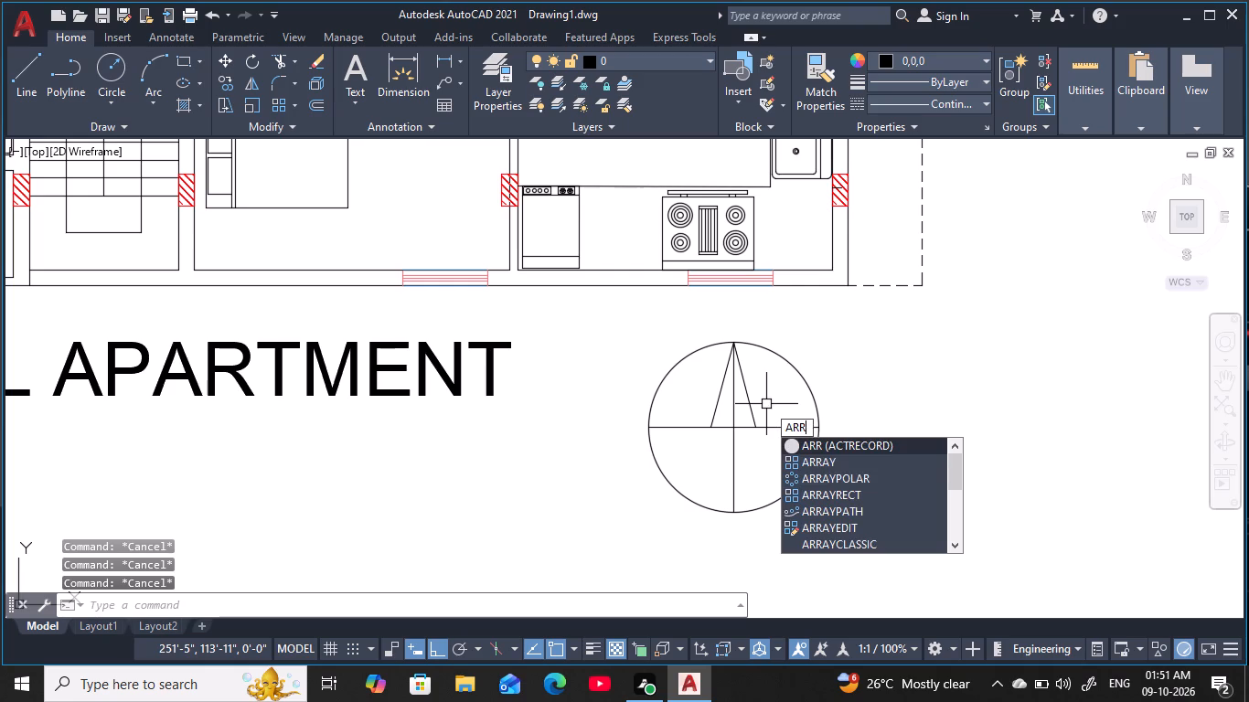
pyautogui.click(826, 473)
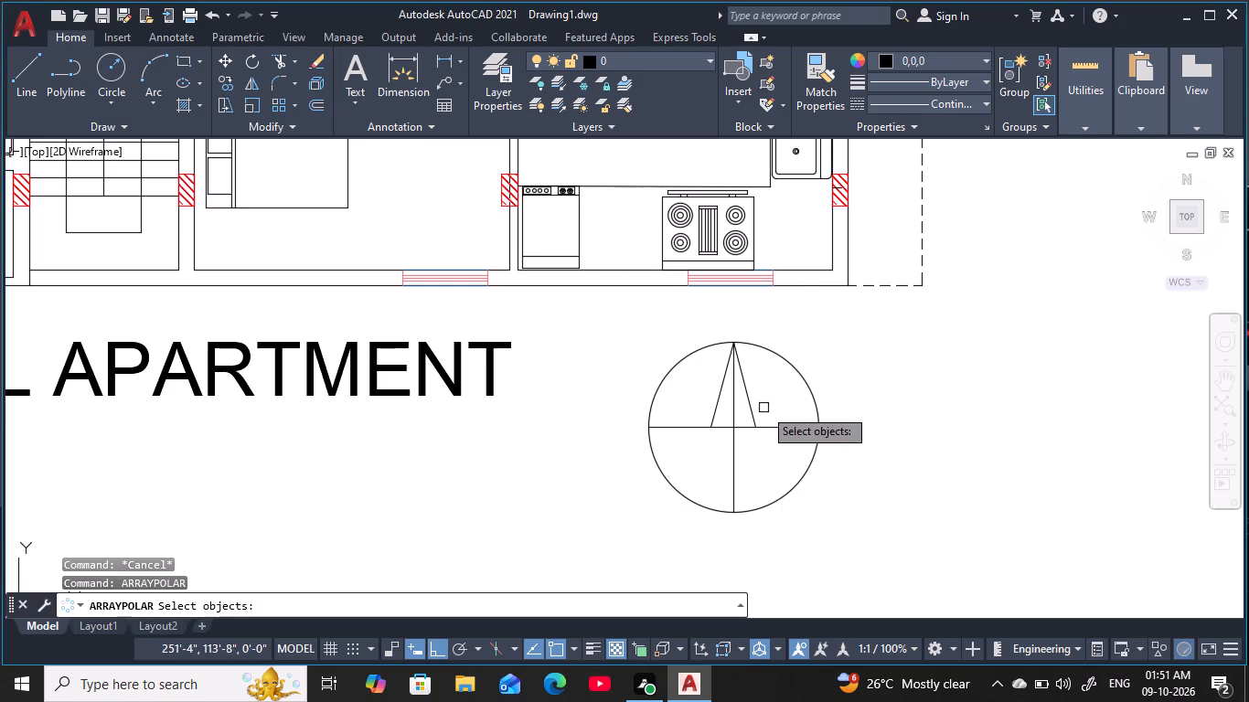
pyautogui.click(751, 405)
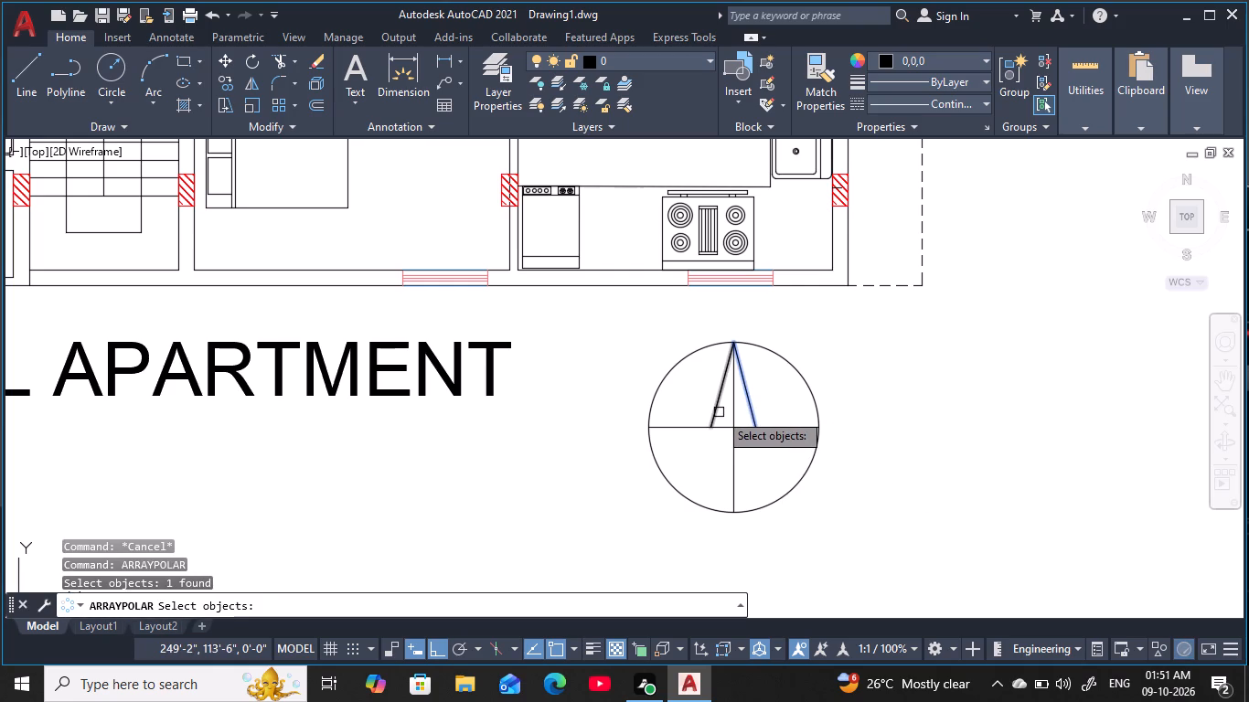
pyautogui.click(719, 412)
pyautogui.press('space')
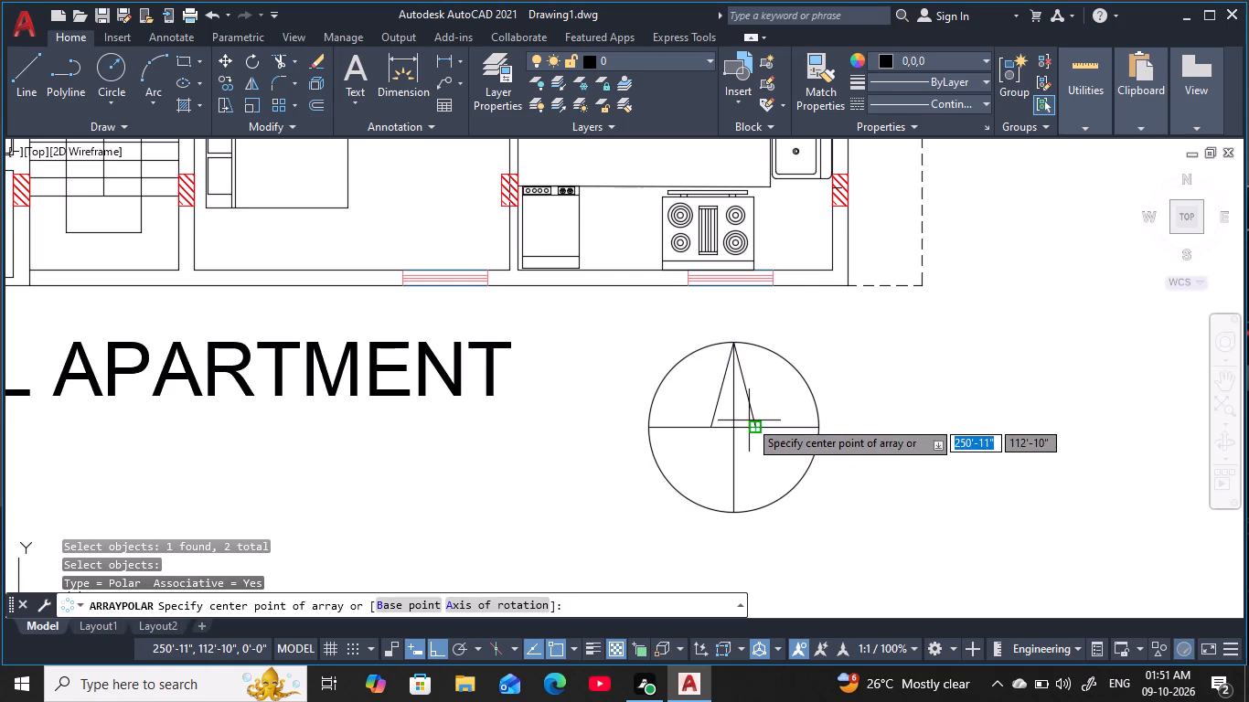
pyautogui.click(731, 423)
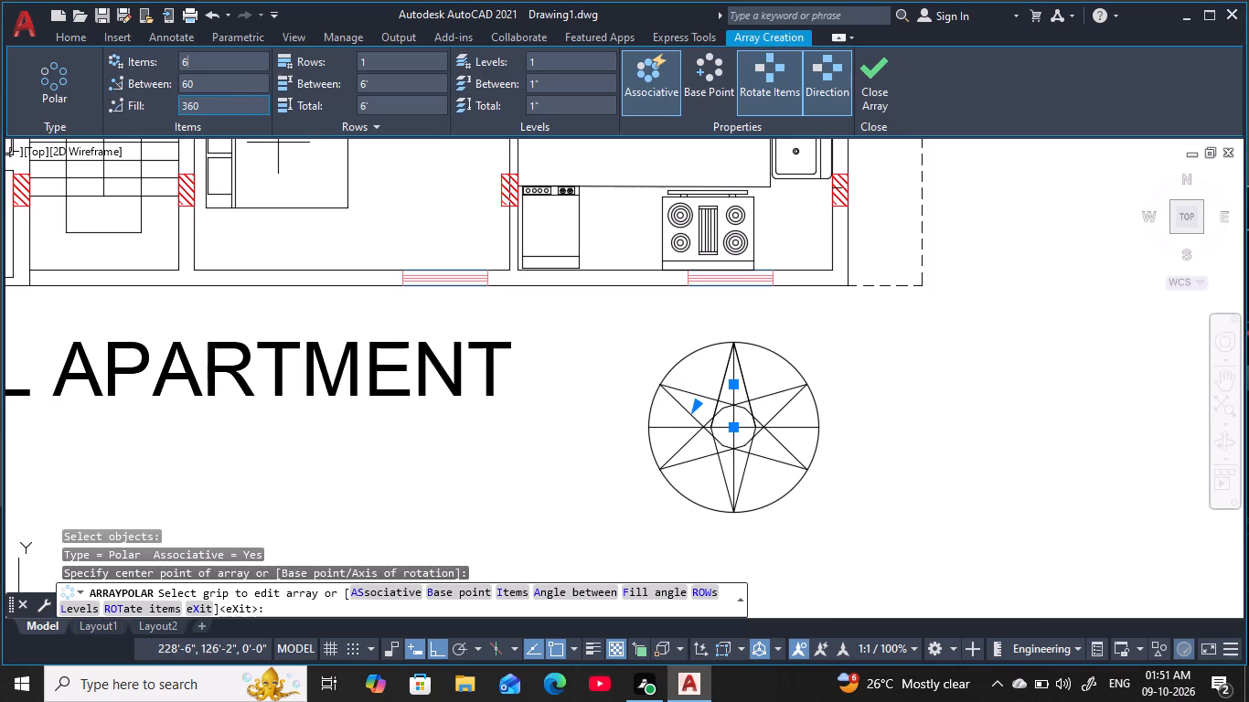
pyautogui.click(211, 68)
pyautogui.press('BackSpace')
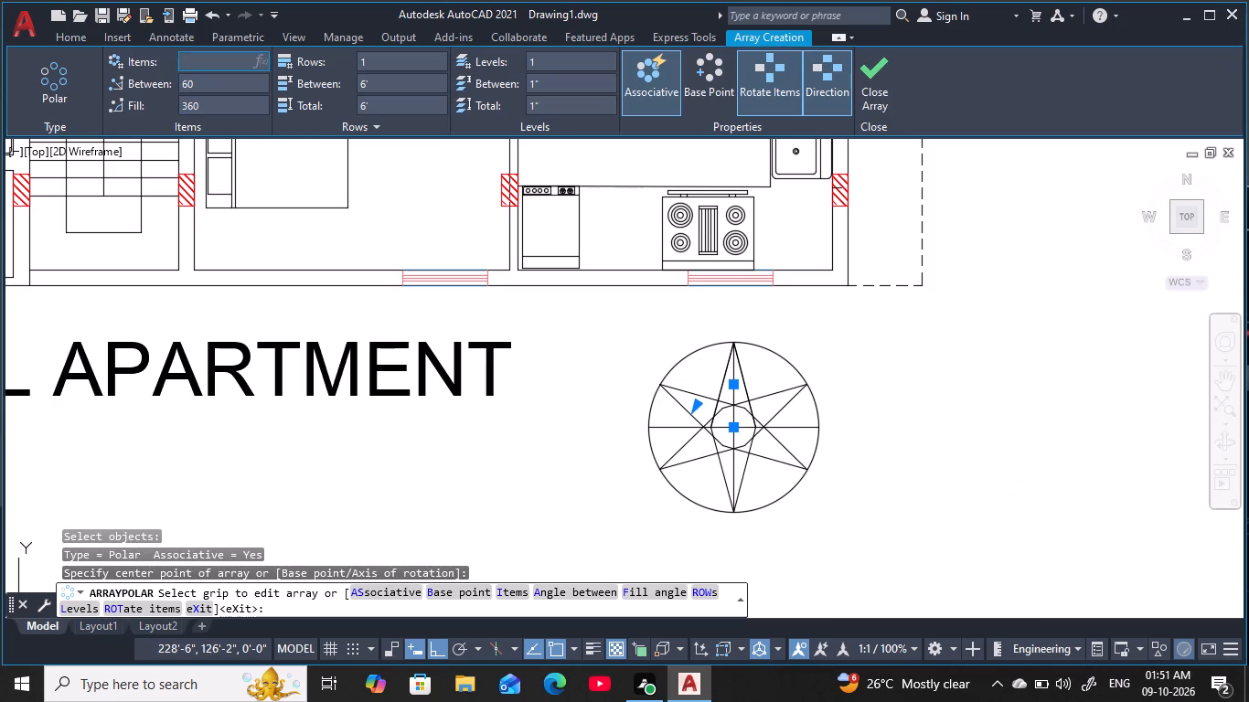
pyautogui.write('4')
pyautogui.press('space')
pyautogui.press('space')
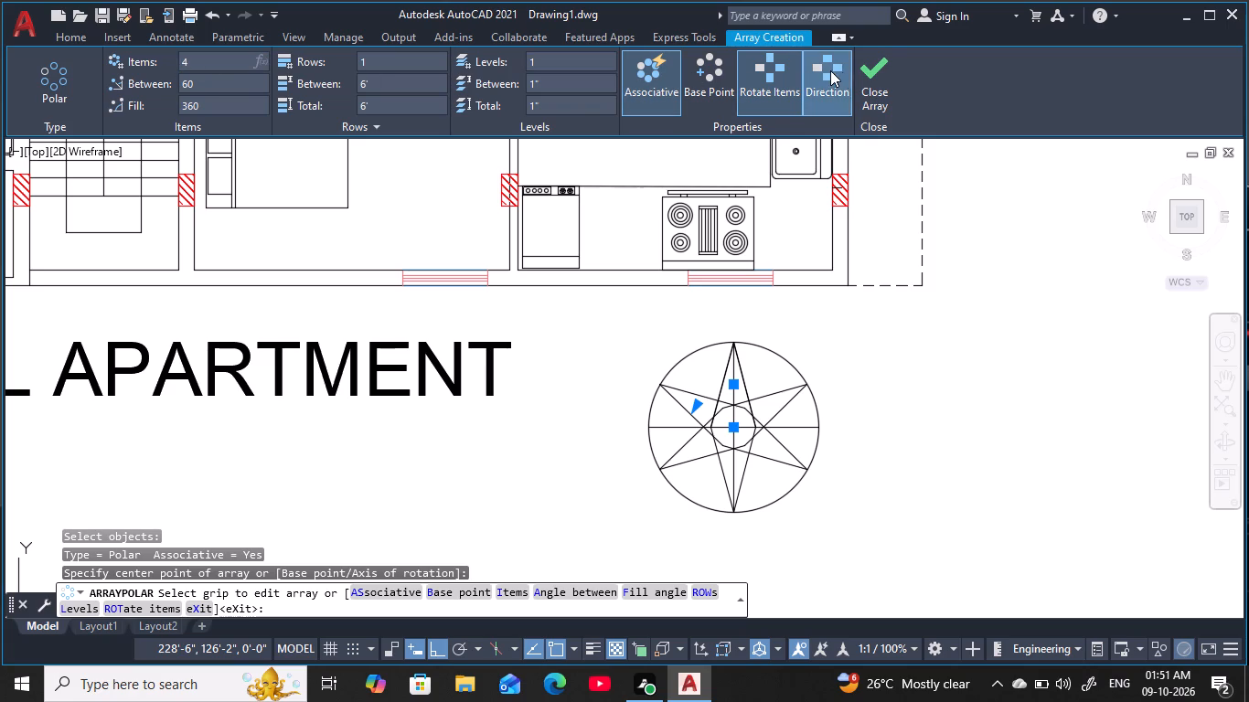
pyautogui.click(878, 81)
pyautogui.press('Escape')
pyautogui.press('Escape')
pyautogui.press('Escape')
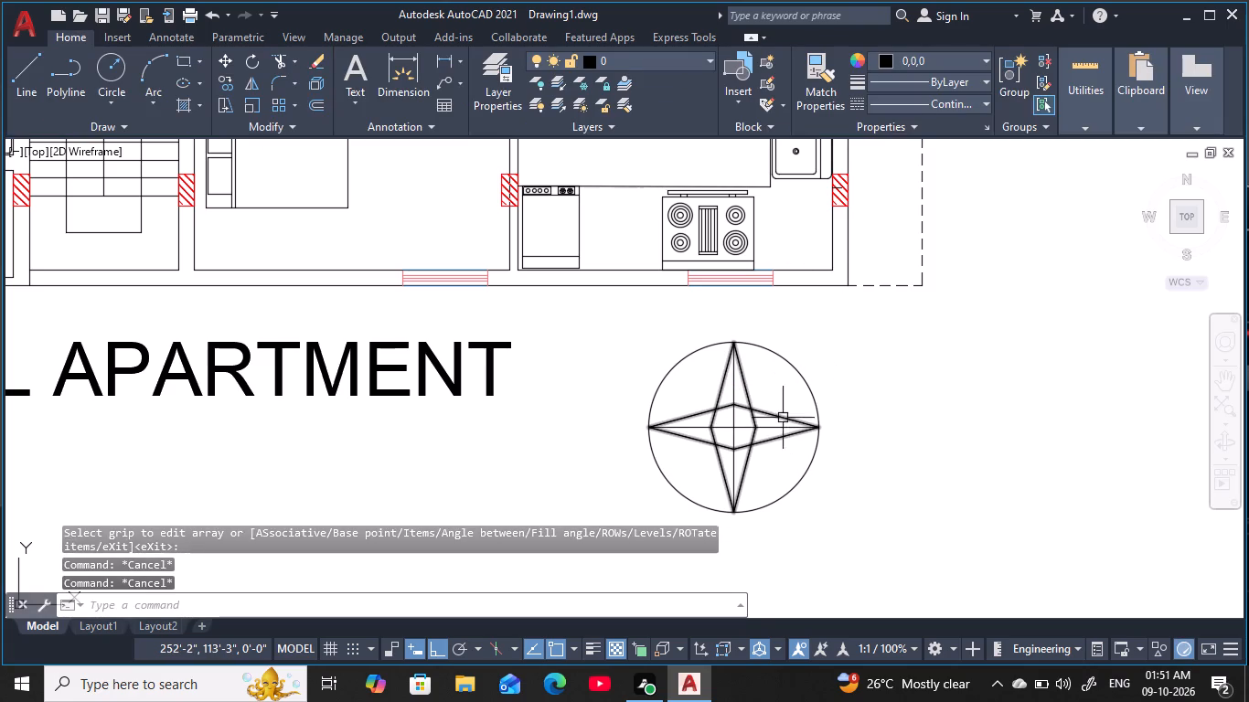
pyautogui.press('Escape')
pyautogui.press('Escape')
pyautogui.press('Escape')
pyautogui.press('Escape')
pyautogui.press('Escape')
pyautogui.press('Escape')
pyautogui.press('Escape')
pyautogui.press('Escape')
pyautogui.press('Escape')
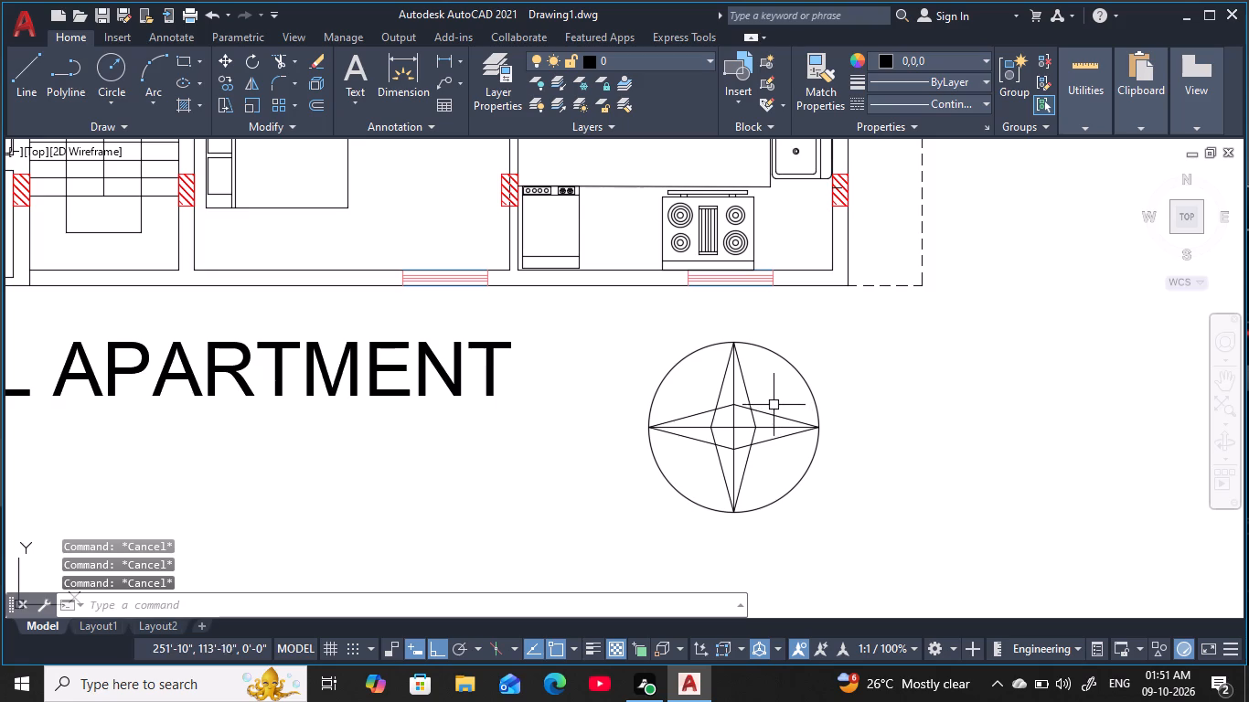
pyautogui.press('Escape')
pyautogui.press('Escape')
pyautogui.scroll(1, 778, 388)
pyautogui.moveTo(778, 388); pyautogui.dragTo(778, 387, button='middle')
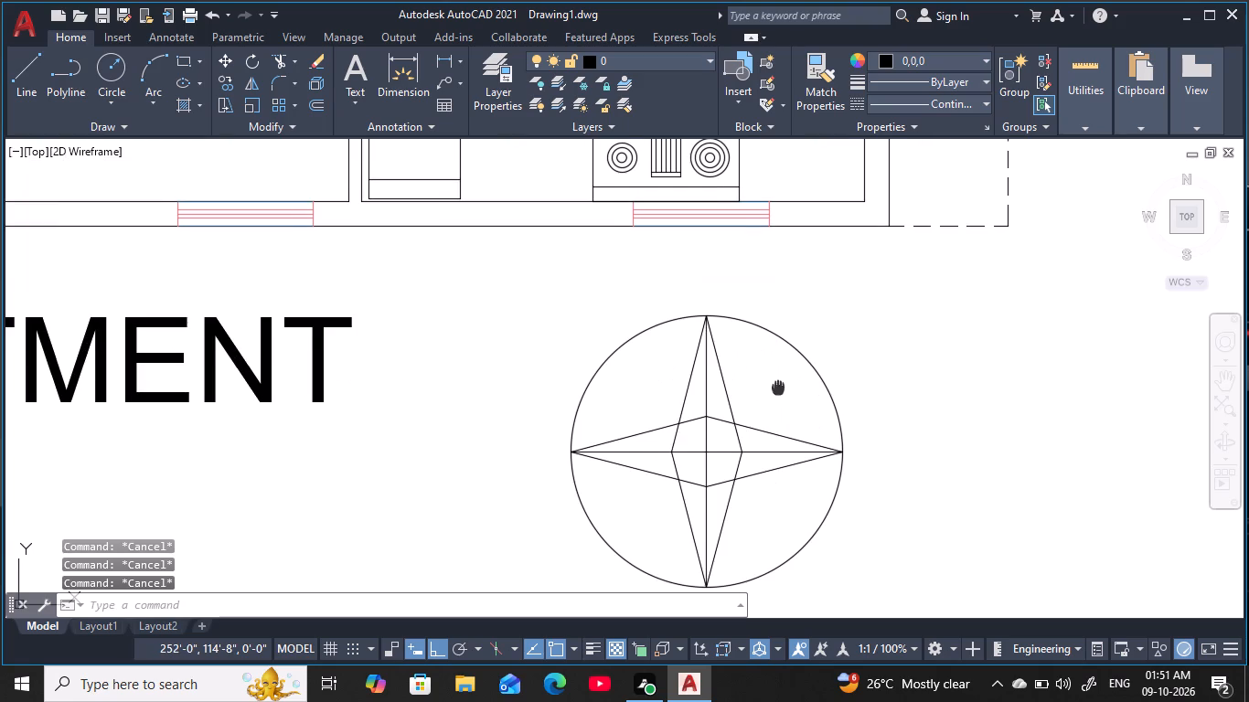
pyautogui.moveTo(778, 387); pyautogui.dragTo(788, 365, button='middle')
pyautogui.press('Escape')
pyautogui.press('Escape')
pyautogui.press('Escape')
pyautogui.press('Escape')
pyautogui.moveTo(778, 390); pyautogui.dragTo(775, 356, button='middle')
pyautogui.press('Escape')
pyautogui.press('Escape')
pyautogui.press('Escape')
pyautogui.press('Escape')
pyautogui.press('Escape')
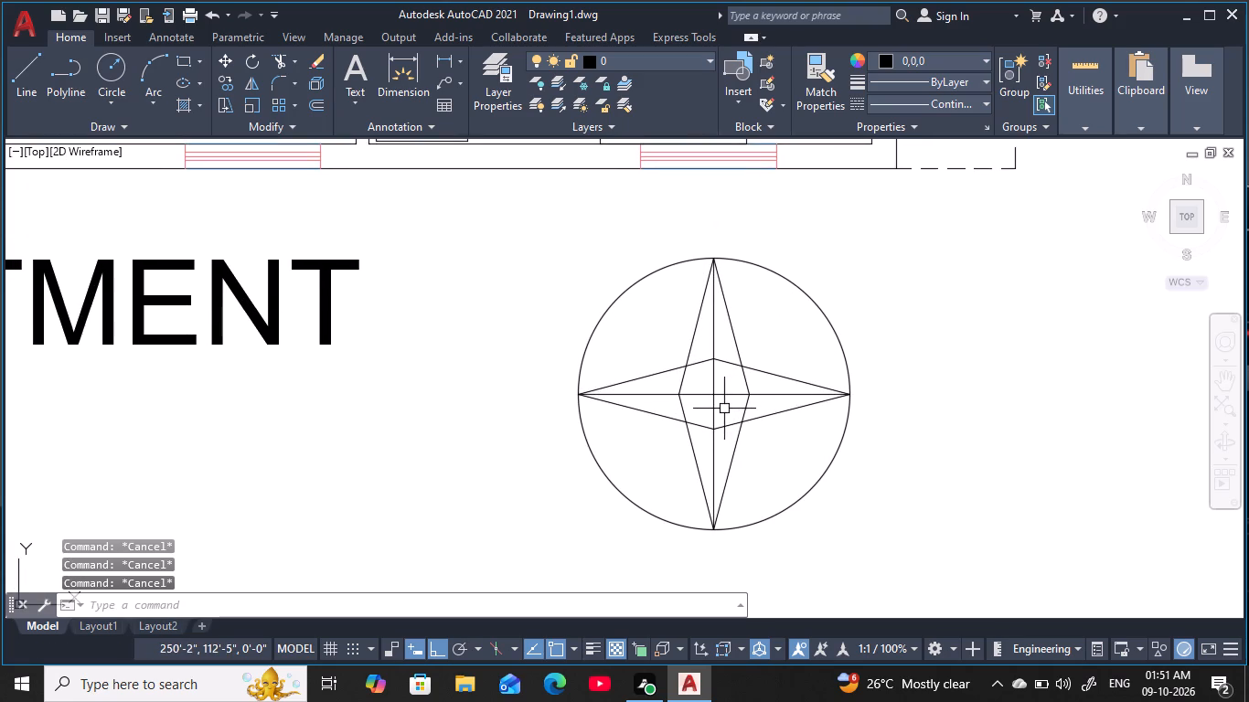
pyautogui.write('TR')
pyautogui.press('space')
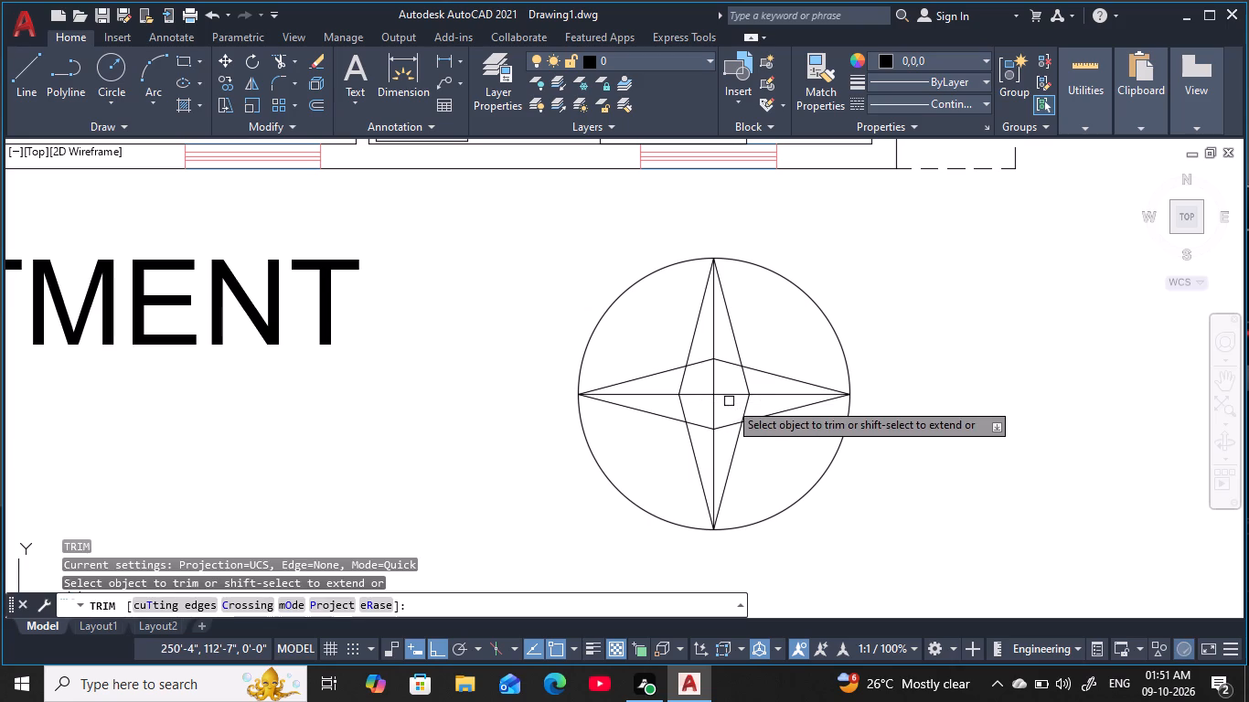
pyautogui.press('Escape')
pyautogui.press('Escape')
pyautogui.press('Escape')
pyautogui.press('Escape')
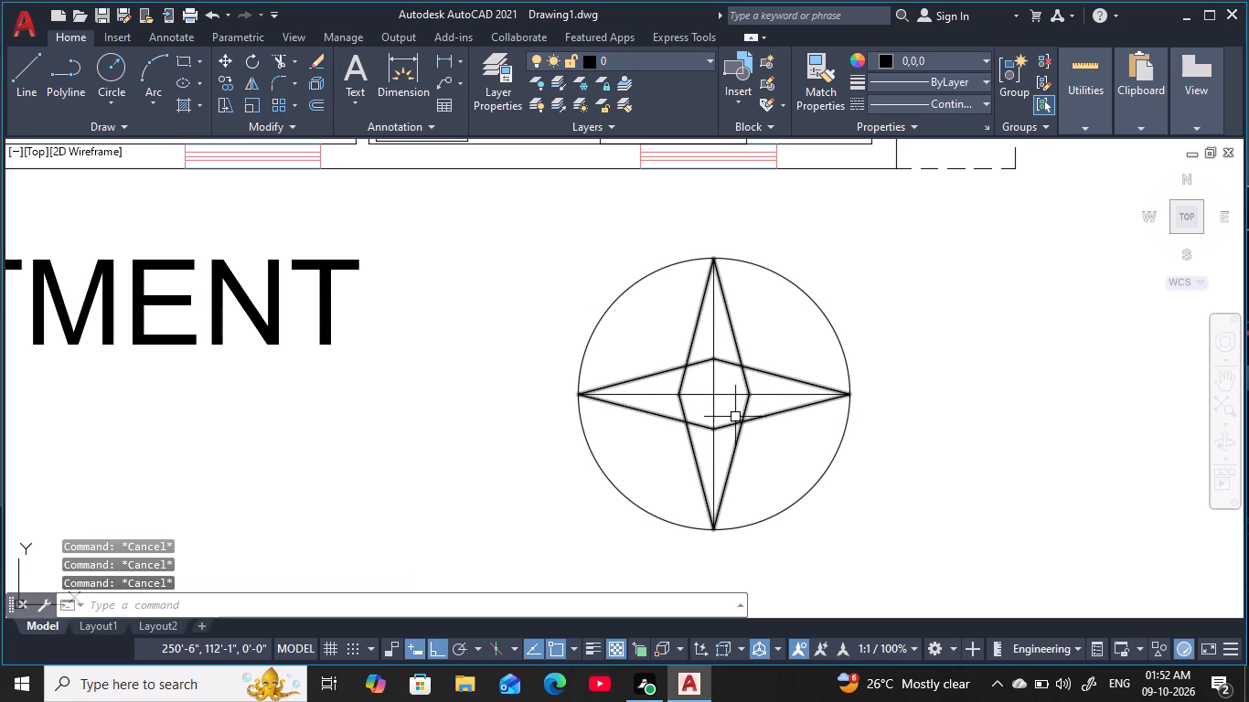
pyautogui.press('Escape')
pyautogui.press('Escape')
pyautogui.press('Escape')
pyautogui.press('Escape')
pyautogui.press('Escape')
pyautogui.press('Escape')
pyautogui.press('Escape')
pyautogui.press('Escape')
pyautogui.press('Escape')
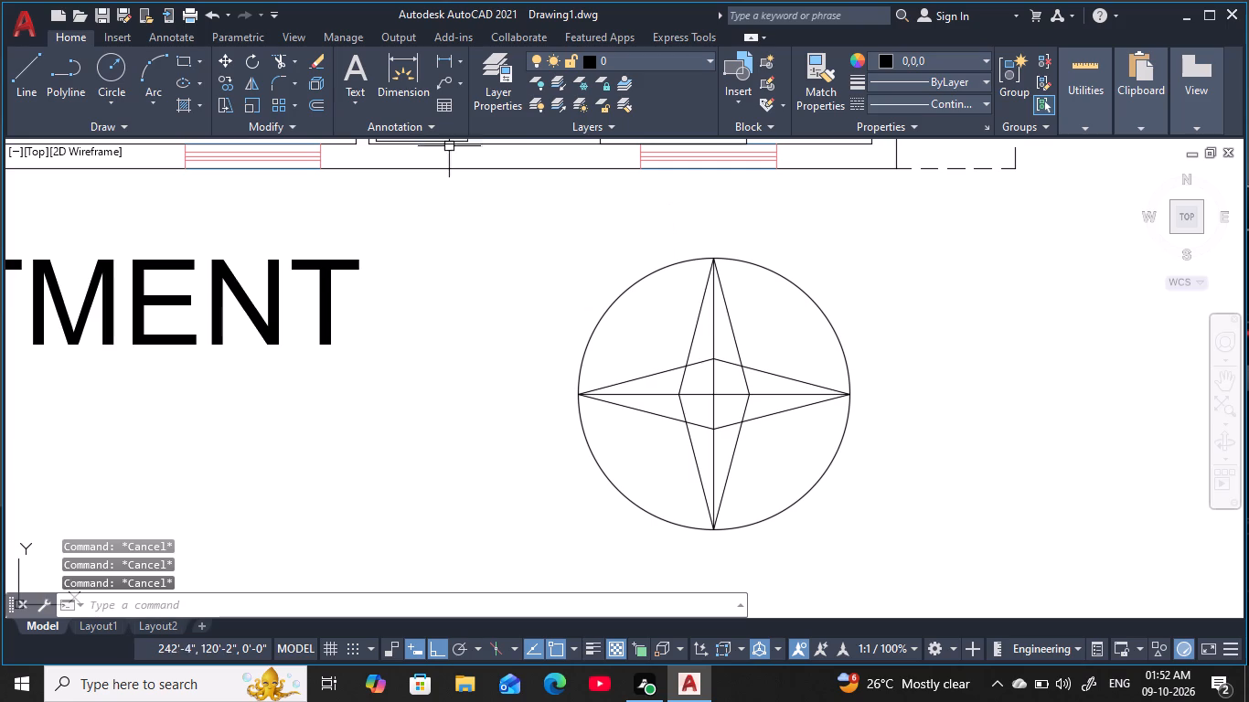
# Hatch alternating halves of the four star points, outside the central area, with a solid fill in black (0,0,0).
pyautogui.write('H')
pyautogui.press('space')
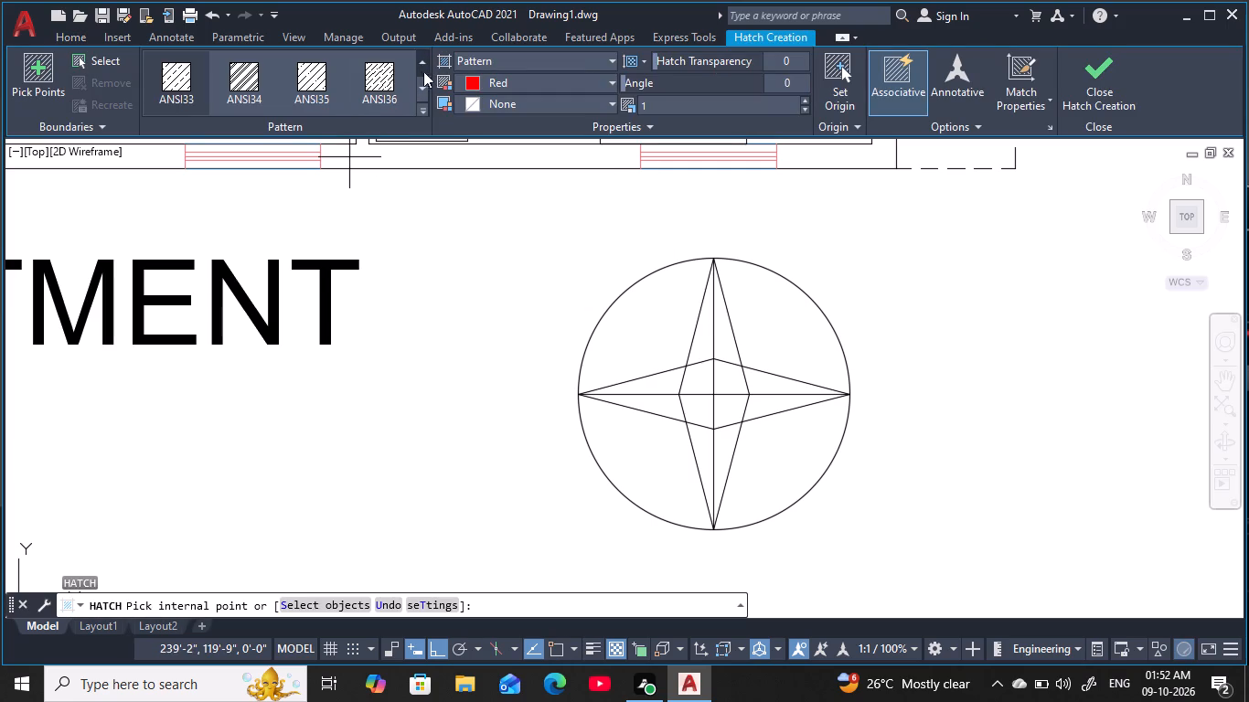
pyautogui.click(523, 63)
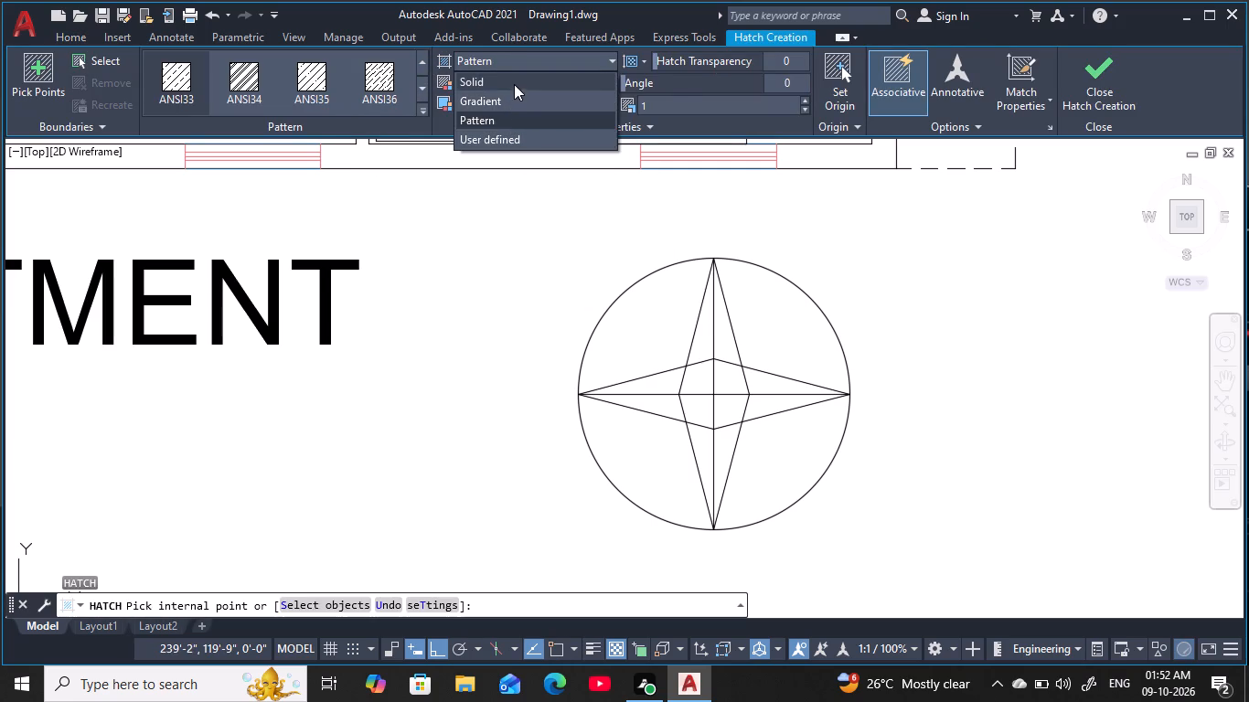
pyautogui.click(517, 83)
pyautogui.click(184, 87)
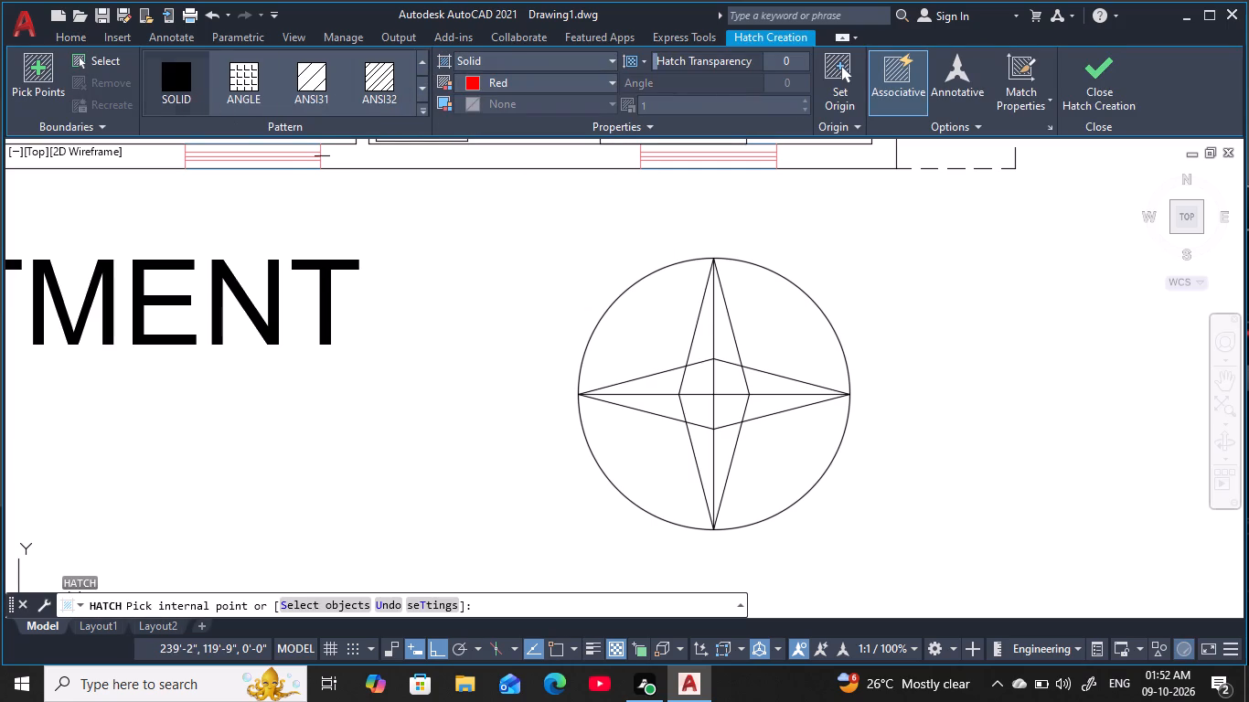
pyautogui.click(563, 81)
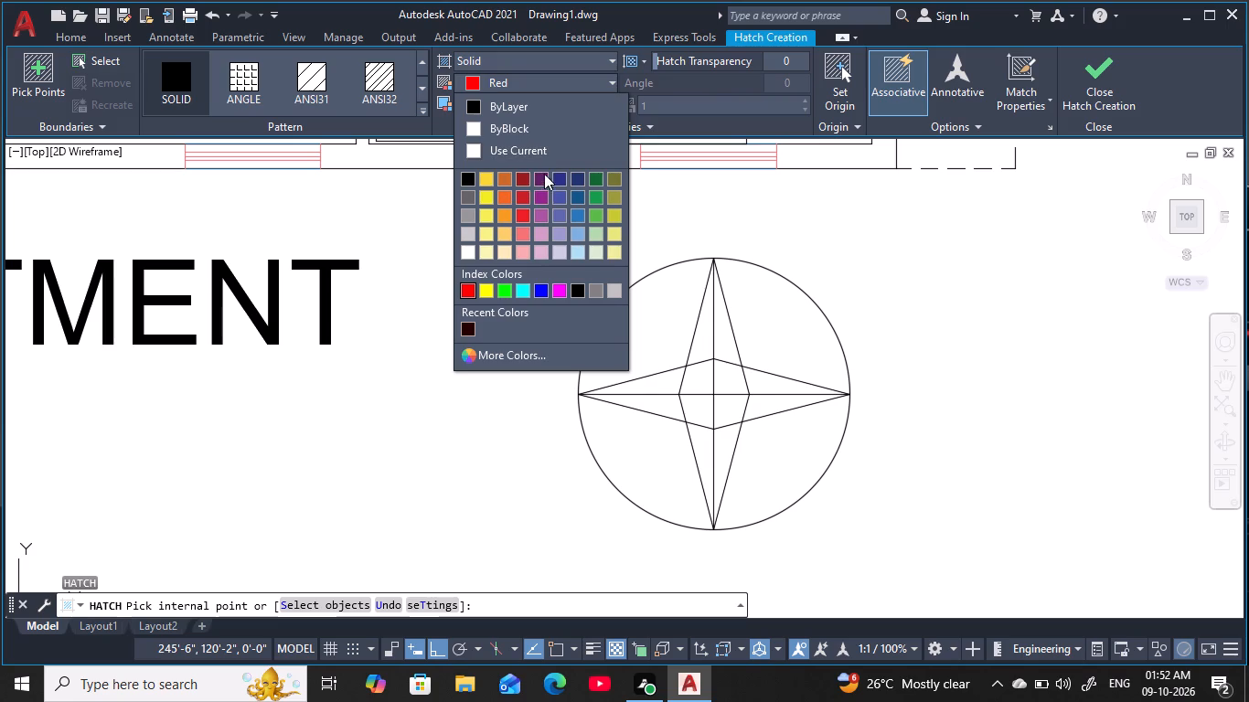
pyautogui.click(463, 182)
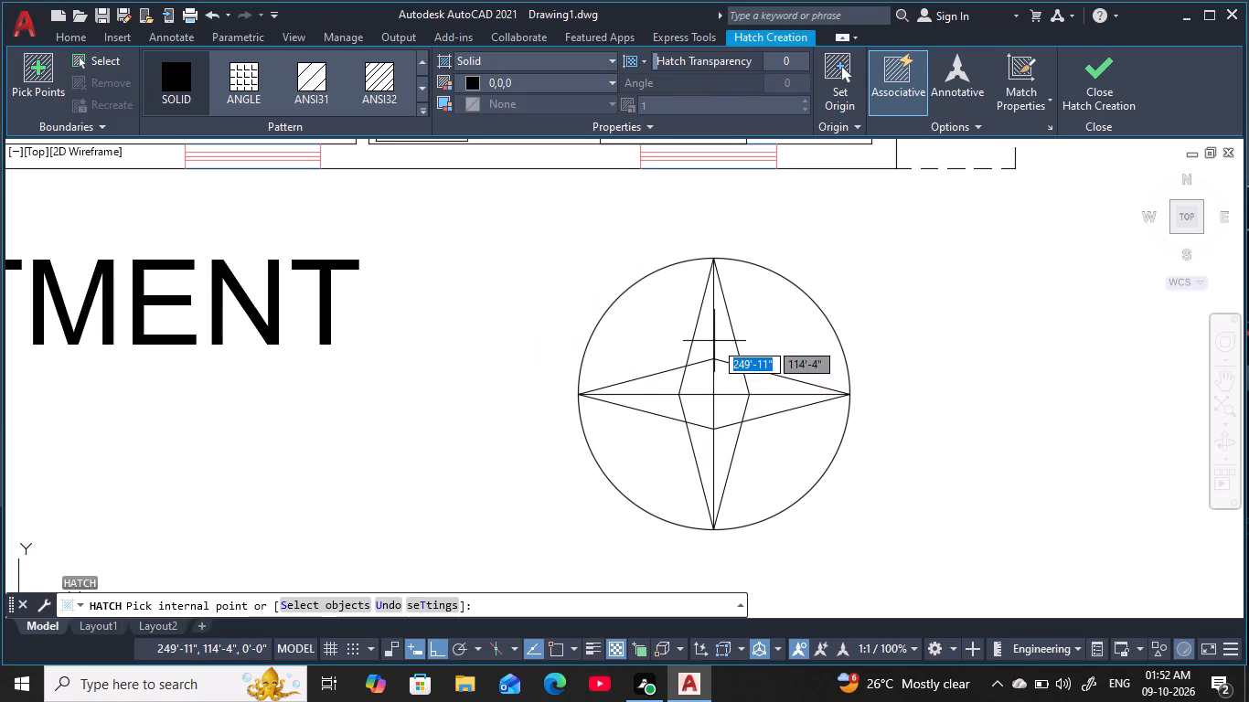
pyautogui.click(700, 344)
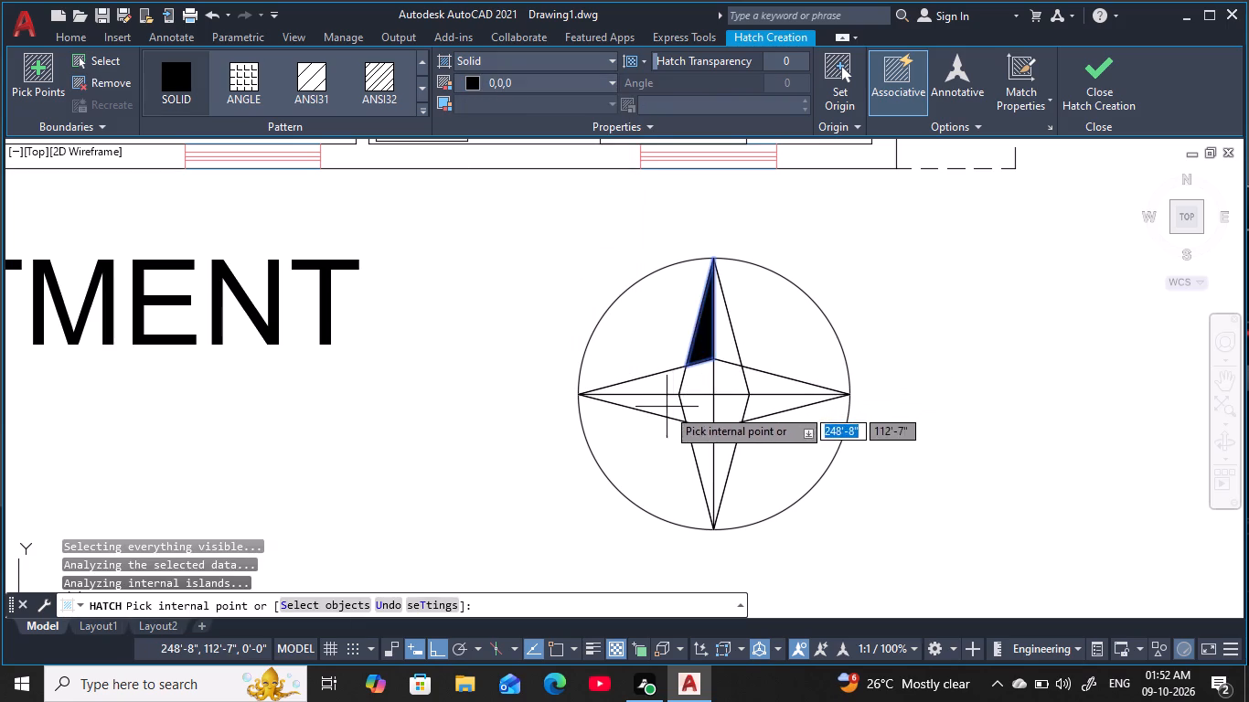
pyautogui.click(662, 408)
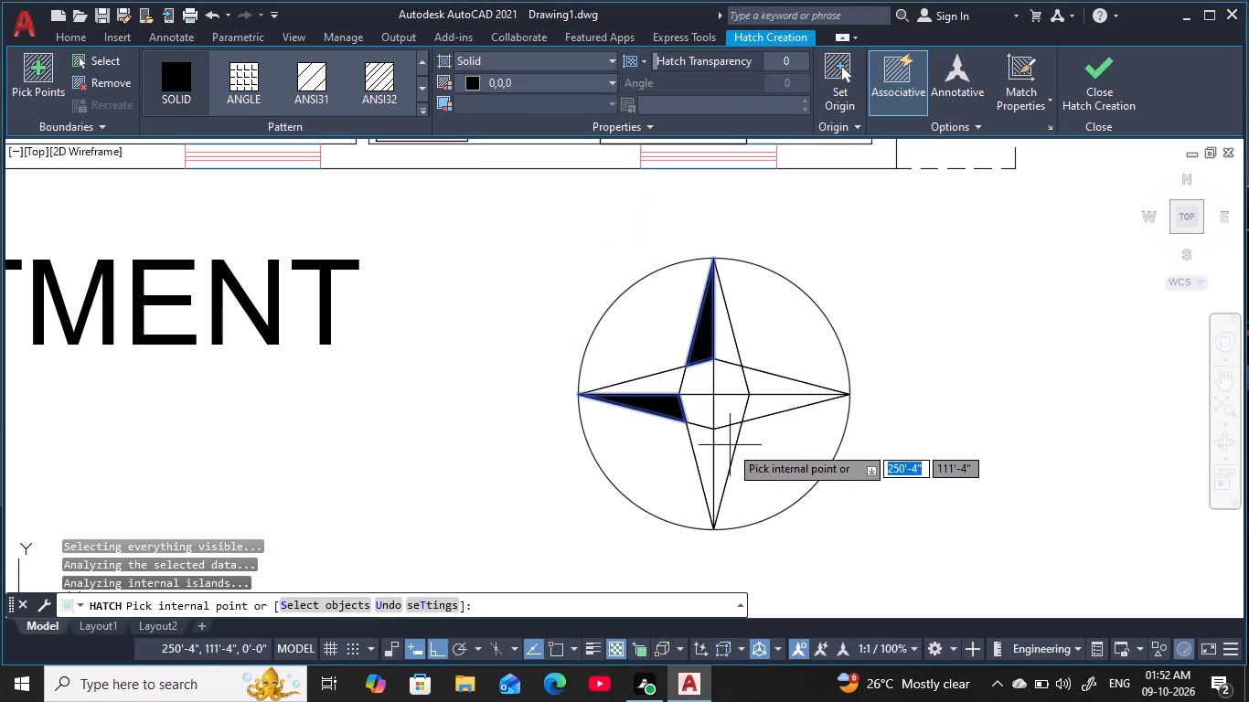
pyautogui.click(721, 441)
pyautogui.click(755, 384)
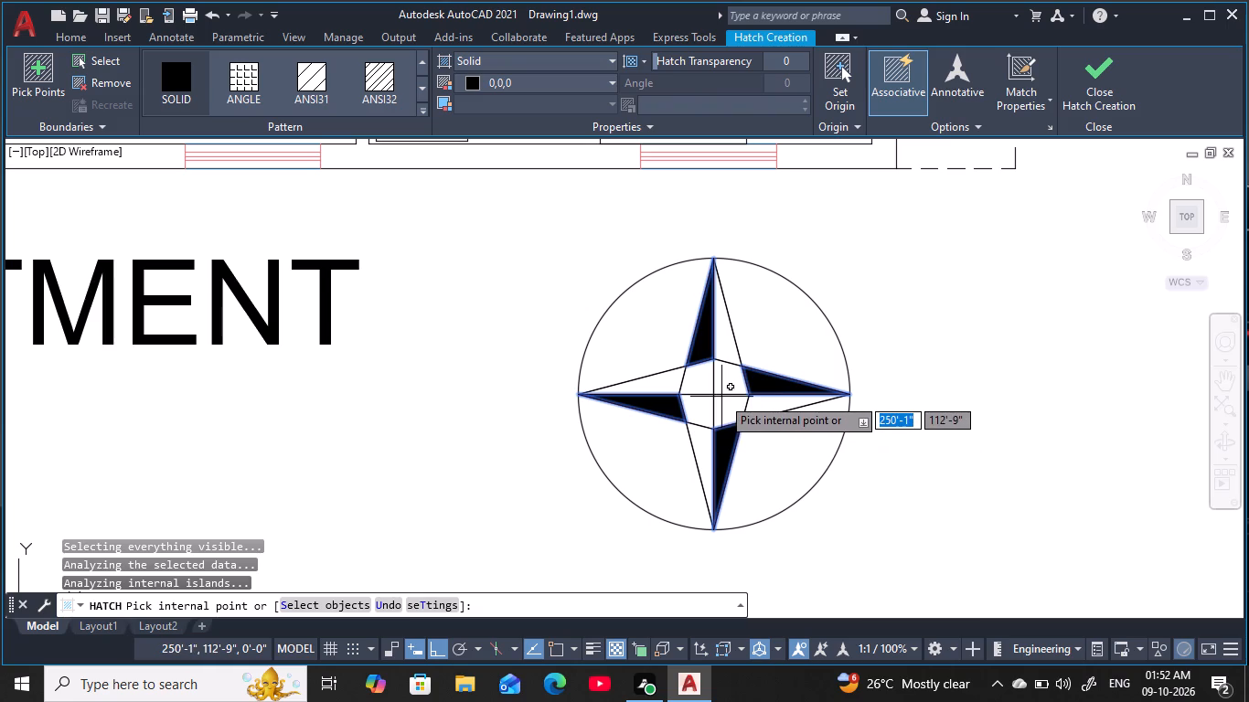
pyautogui.press('Escape')
pyautogui.press('Escape')
pyautogui.press('Escape')
pyautogui.press('Escape')
pyautogui.press('Escape')
pyautogui.press('Escape')
pyautogui.press('Escape')
pyautogui.press('Escape')
pyautogui.press('Escape')
pyautogui.press('Escape')
pyautogui.press('Escape')
pyautogui.press('Escape')
pyautogui.press('Escape')
pyautogui.press('Escape')
pyautogui.press('Escape')
pyautogui.press('Escape')
pyautogui.press('Escape')
pyautogui.press('Escape')
pyautogui.press('Escape')
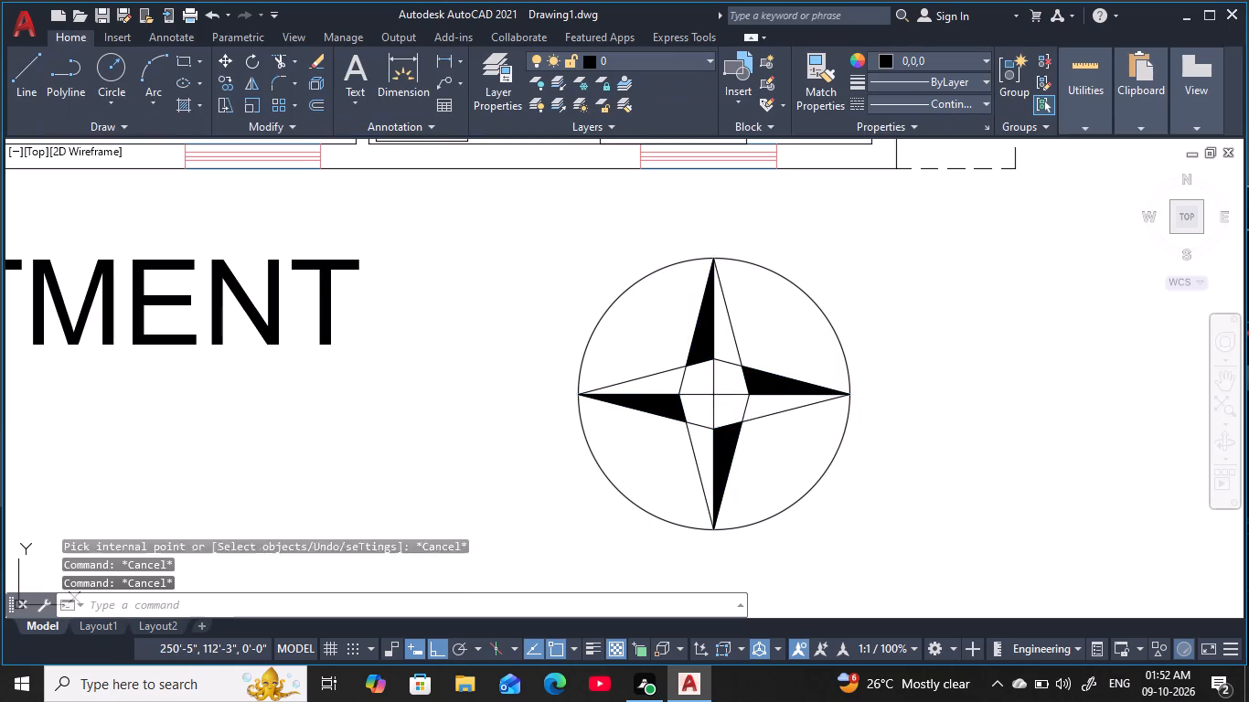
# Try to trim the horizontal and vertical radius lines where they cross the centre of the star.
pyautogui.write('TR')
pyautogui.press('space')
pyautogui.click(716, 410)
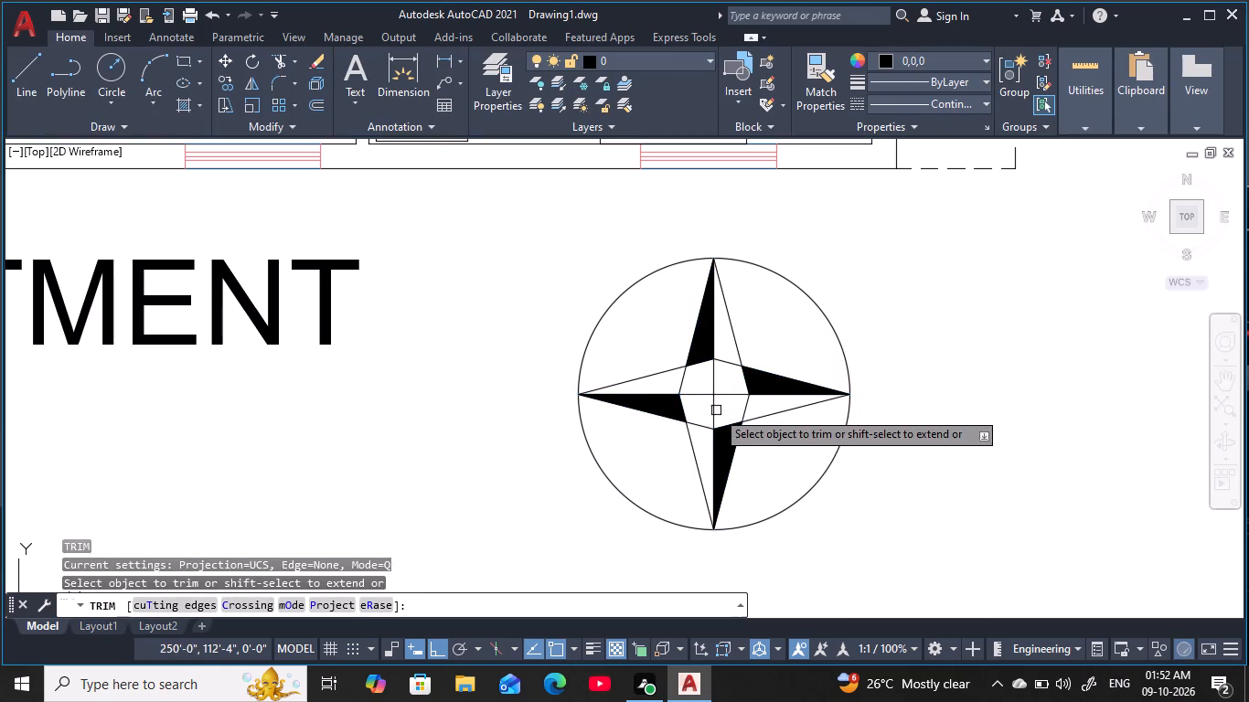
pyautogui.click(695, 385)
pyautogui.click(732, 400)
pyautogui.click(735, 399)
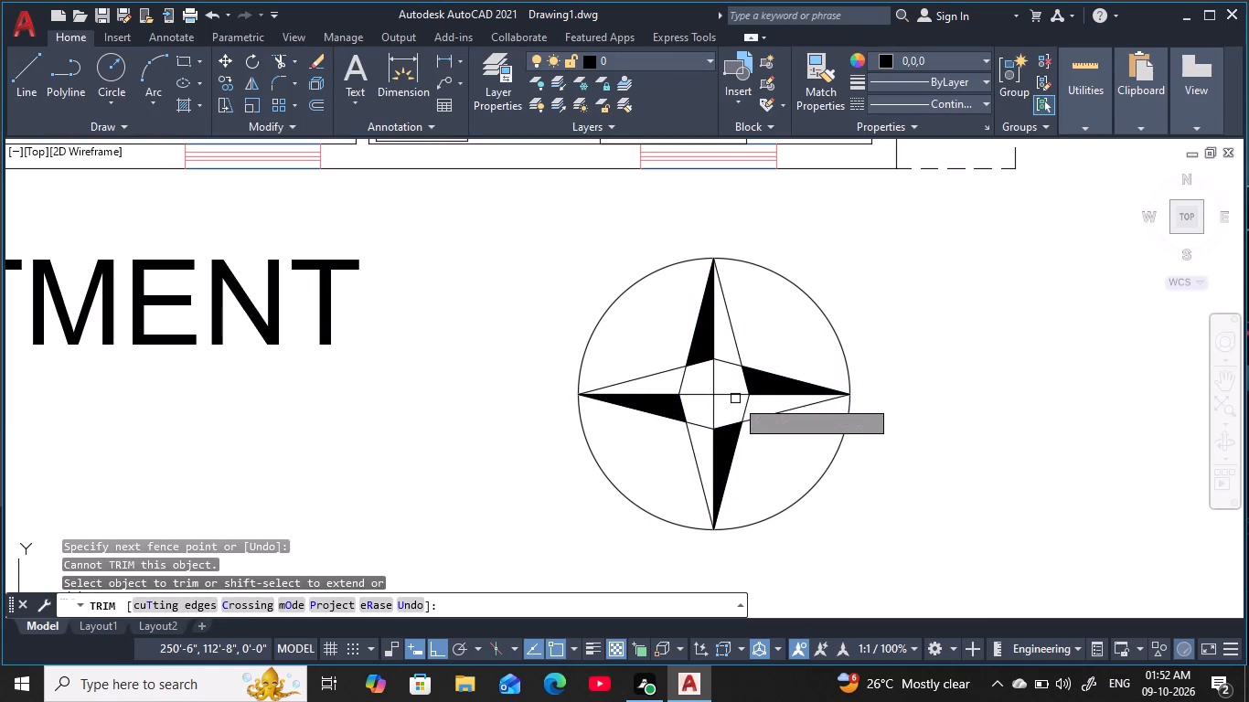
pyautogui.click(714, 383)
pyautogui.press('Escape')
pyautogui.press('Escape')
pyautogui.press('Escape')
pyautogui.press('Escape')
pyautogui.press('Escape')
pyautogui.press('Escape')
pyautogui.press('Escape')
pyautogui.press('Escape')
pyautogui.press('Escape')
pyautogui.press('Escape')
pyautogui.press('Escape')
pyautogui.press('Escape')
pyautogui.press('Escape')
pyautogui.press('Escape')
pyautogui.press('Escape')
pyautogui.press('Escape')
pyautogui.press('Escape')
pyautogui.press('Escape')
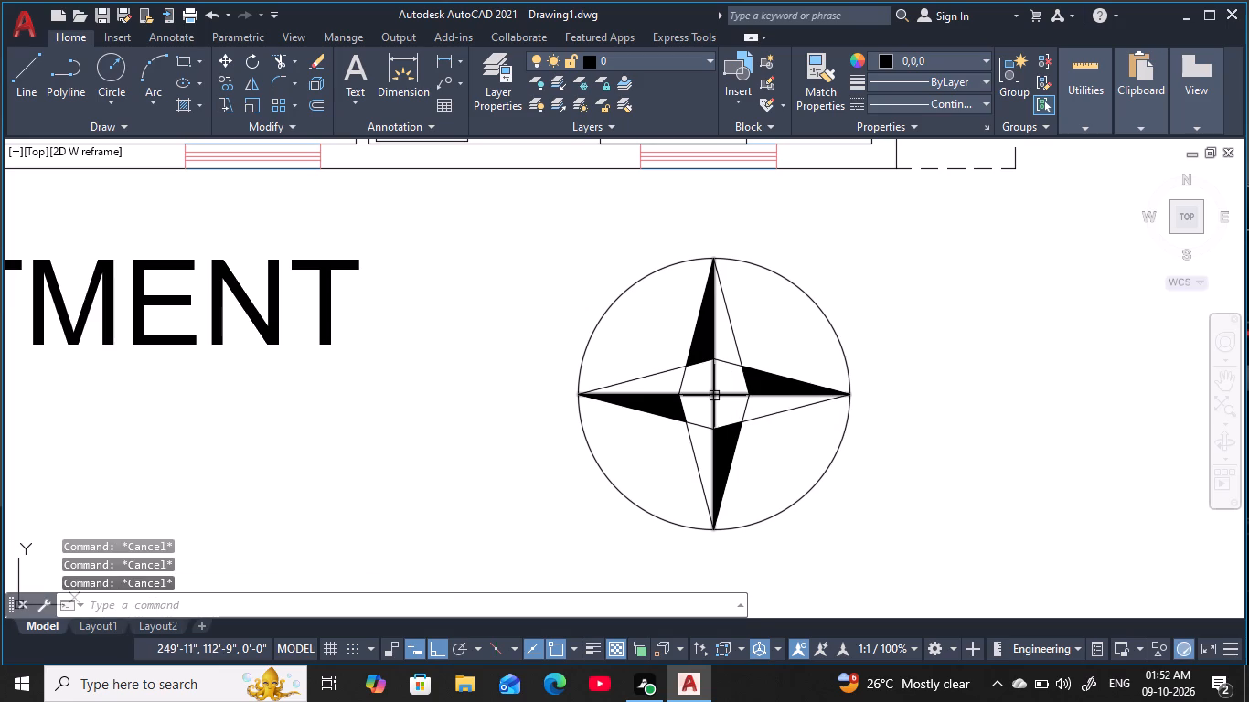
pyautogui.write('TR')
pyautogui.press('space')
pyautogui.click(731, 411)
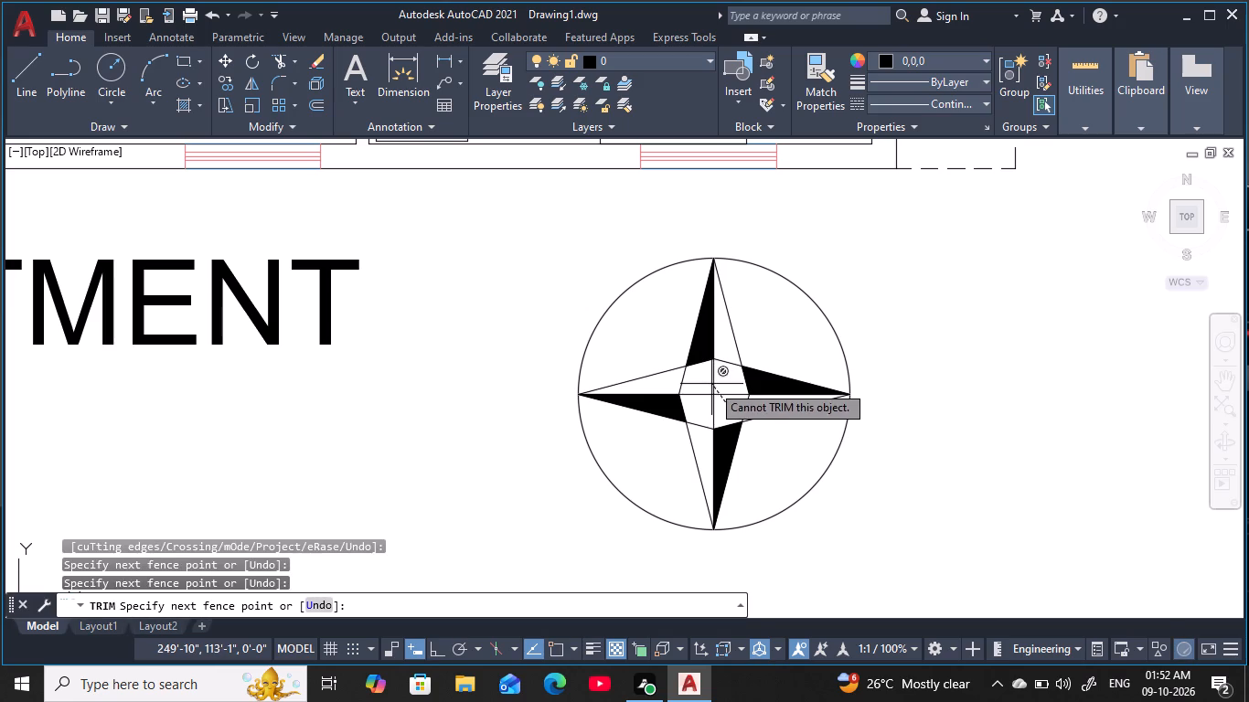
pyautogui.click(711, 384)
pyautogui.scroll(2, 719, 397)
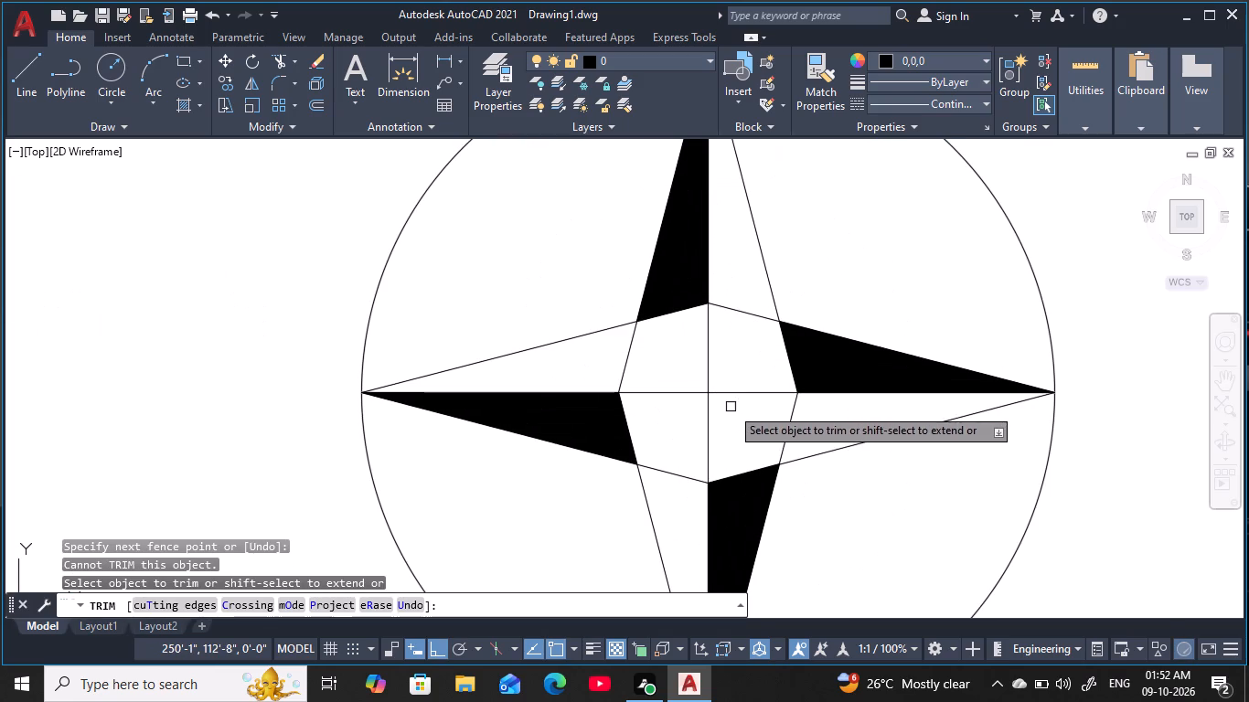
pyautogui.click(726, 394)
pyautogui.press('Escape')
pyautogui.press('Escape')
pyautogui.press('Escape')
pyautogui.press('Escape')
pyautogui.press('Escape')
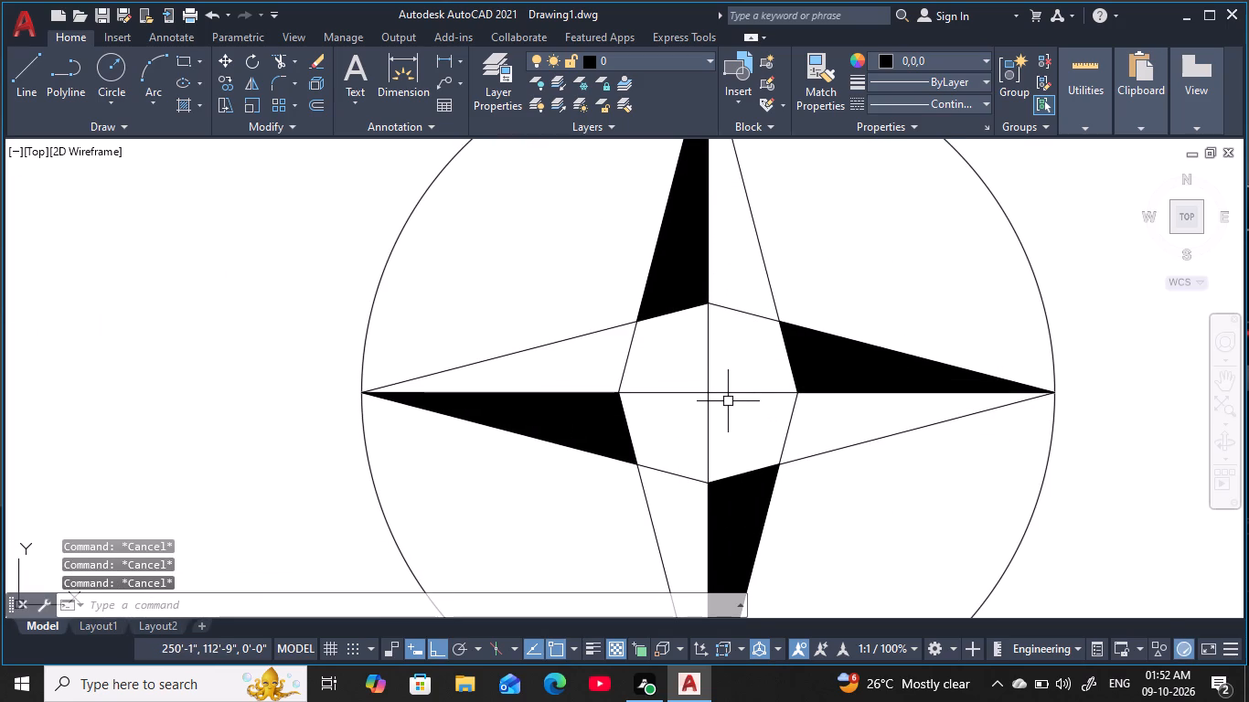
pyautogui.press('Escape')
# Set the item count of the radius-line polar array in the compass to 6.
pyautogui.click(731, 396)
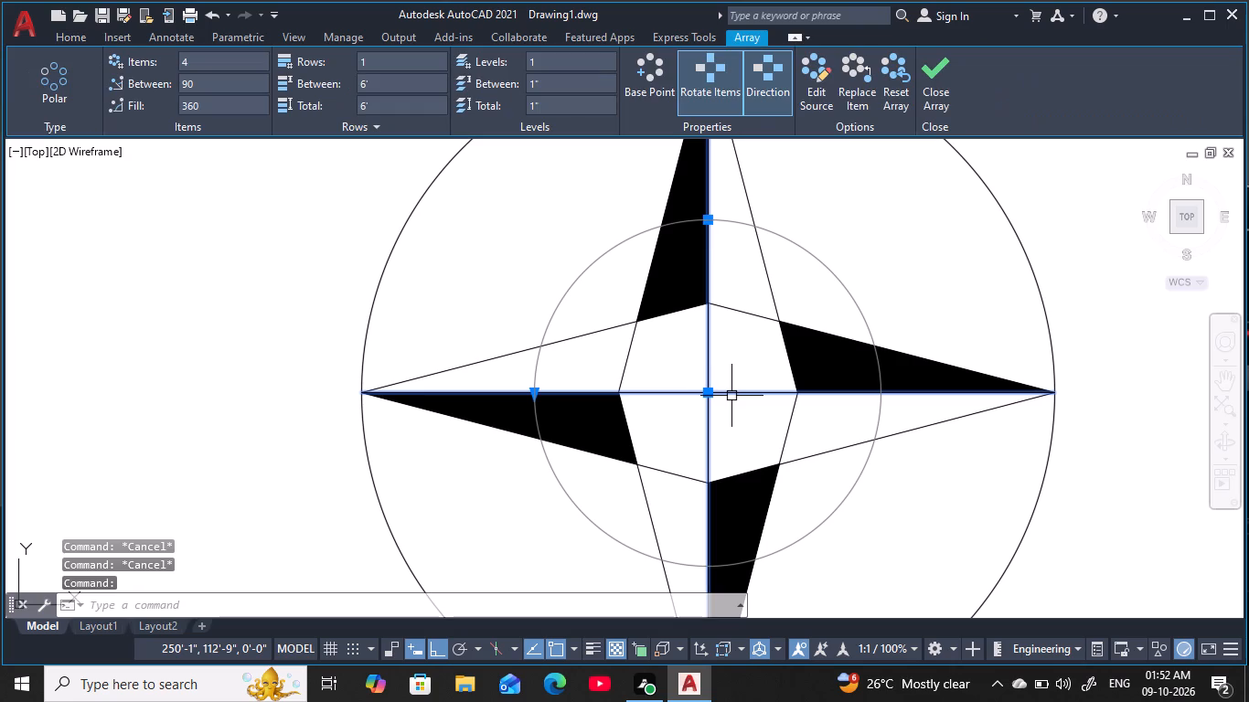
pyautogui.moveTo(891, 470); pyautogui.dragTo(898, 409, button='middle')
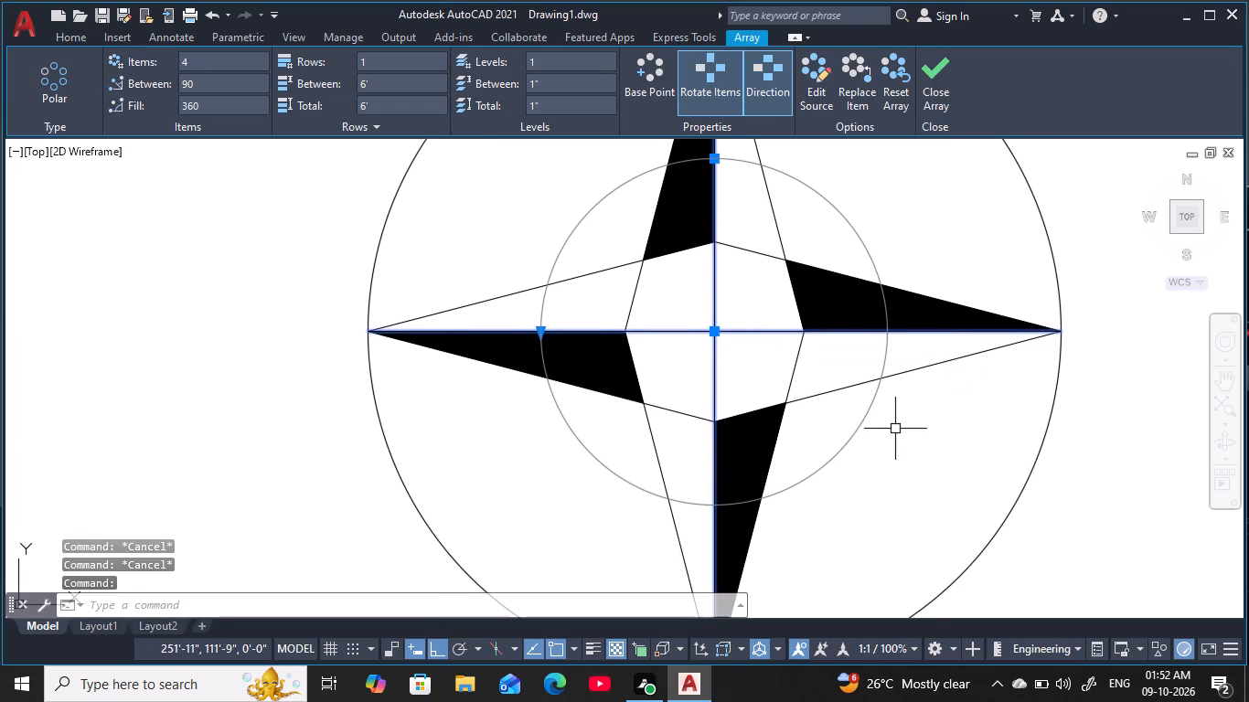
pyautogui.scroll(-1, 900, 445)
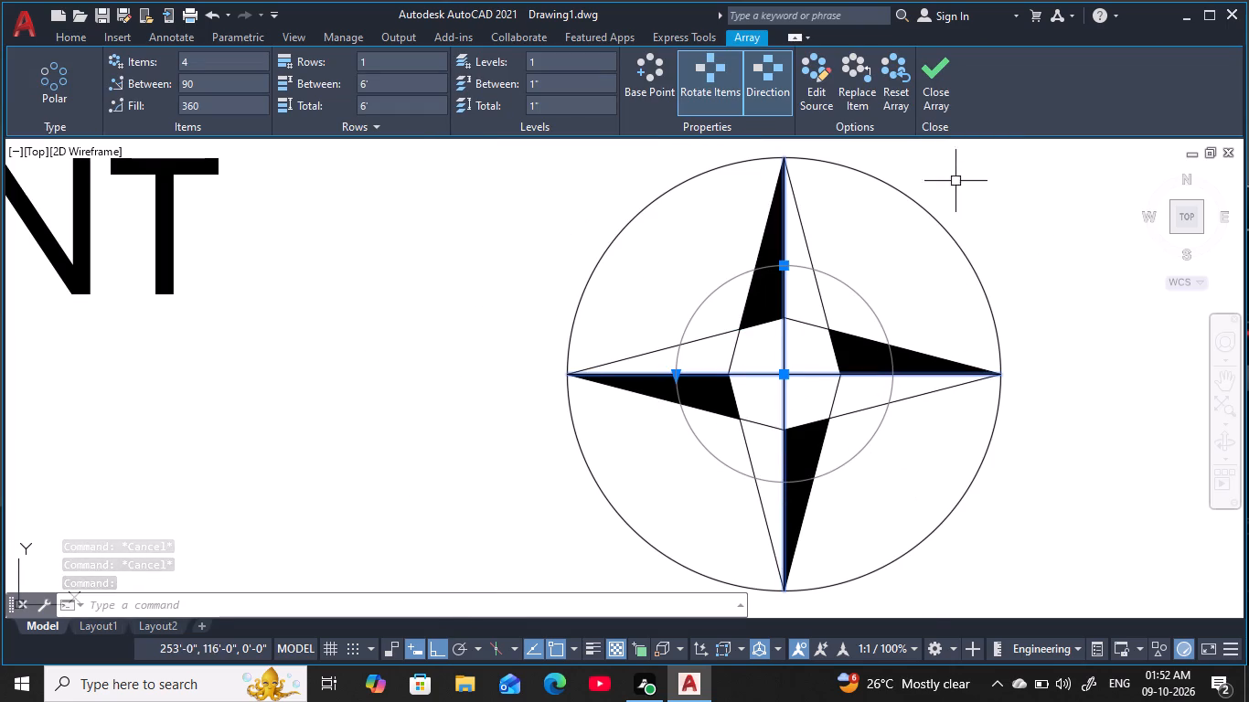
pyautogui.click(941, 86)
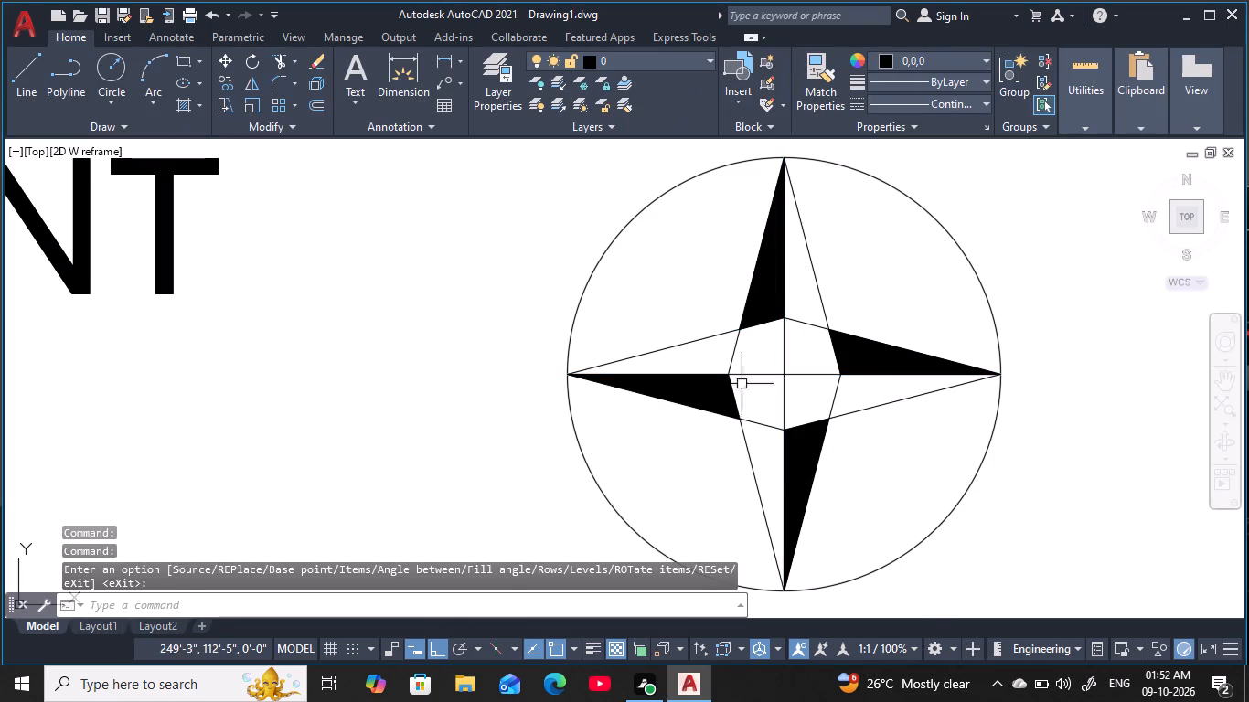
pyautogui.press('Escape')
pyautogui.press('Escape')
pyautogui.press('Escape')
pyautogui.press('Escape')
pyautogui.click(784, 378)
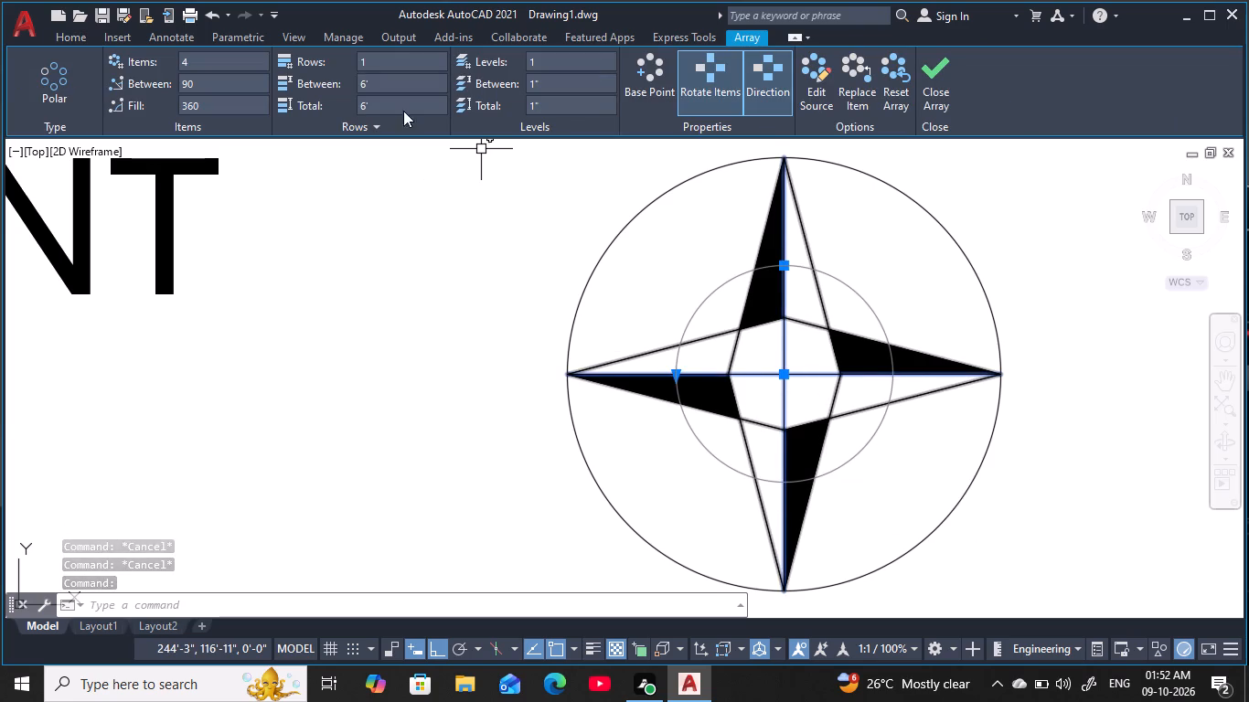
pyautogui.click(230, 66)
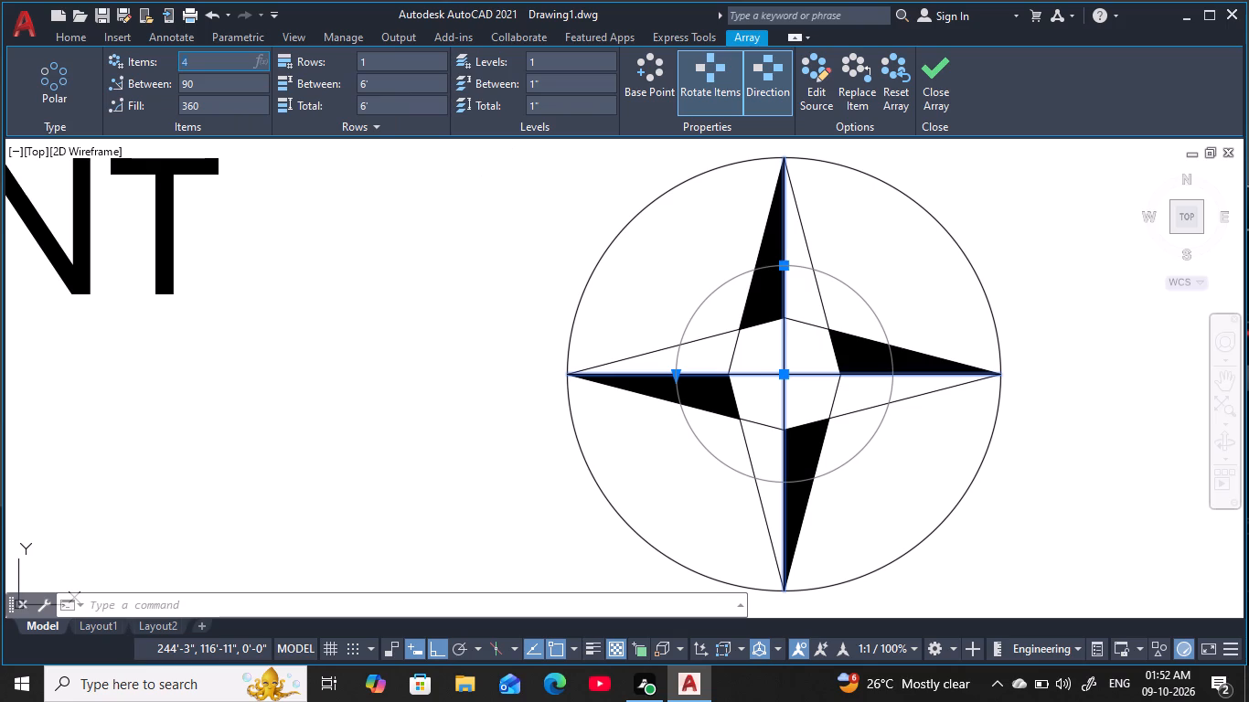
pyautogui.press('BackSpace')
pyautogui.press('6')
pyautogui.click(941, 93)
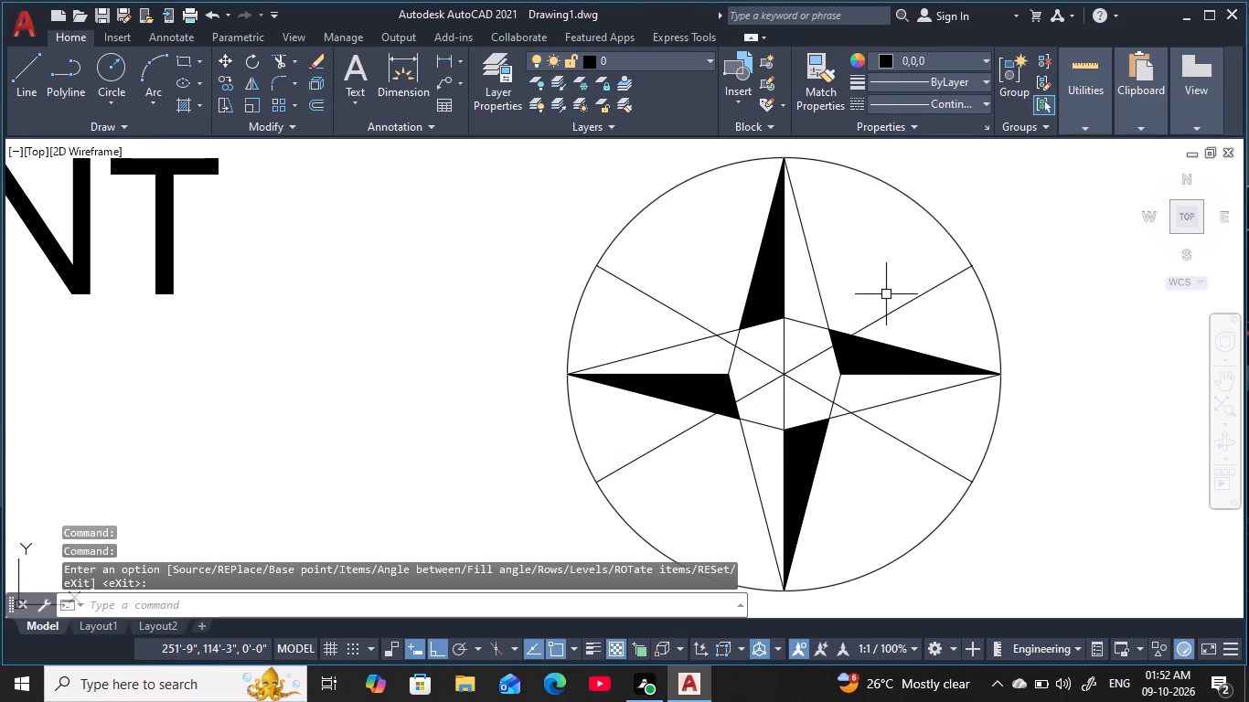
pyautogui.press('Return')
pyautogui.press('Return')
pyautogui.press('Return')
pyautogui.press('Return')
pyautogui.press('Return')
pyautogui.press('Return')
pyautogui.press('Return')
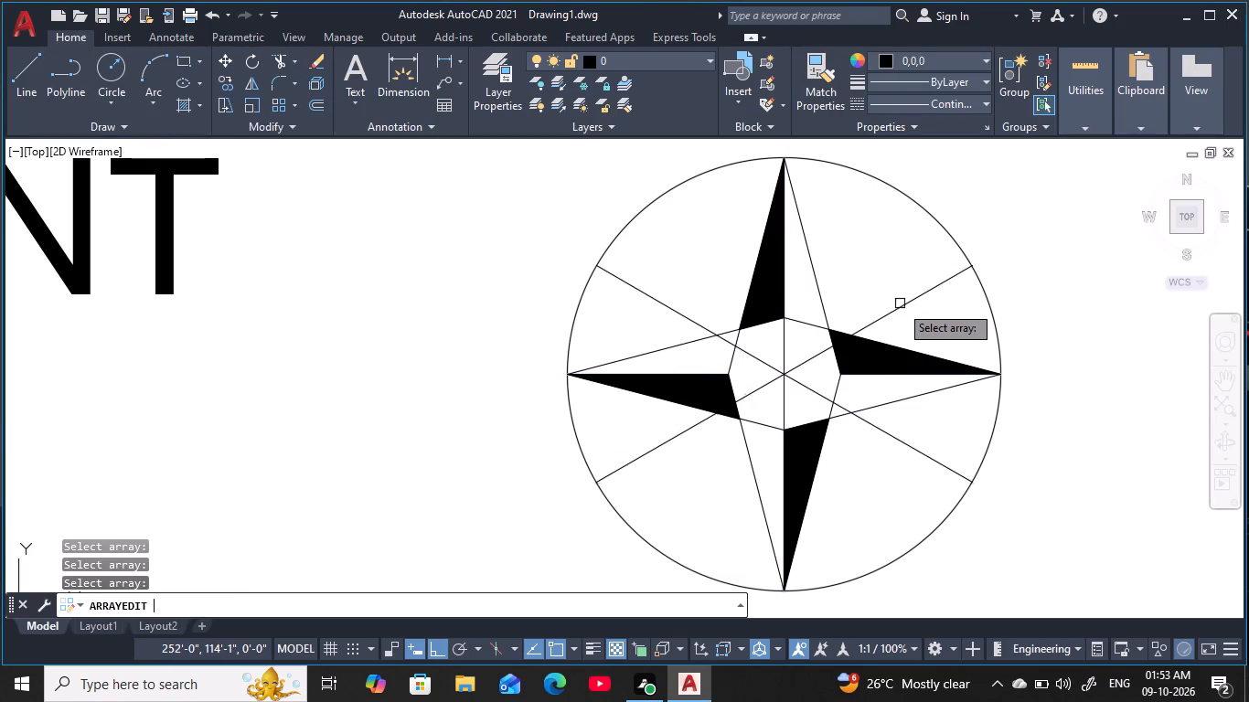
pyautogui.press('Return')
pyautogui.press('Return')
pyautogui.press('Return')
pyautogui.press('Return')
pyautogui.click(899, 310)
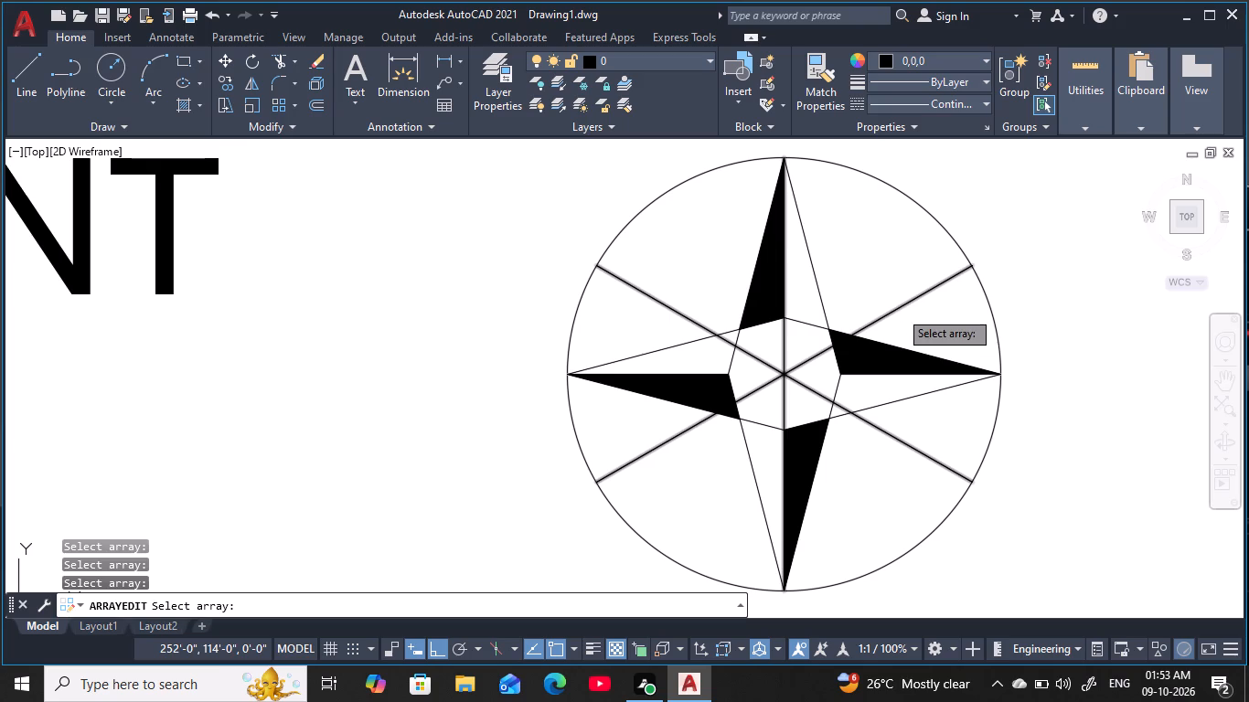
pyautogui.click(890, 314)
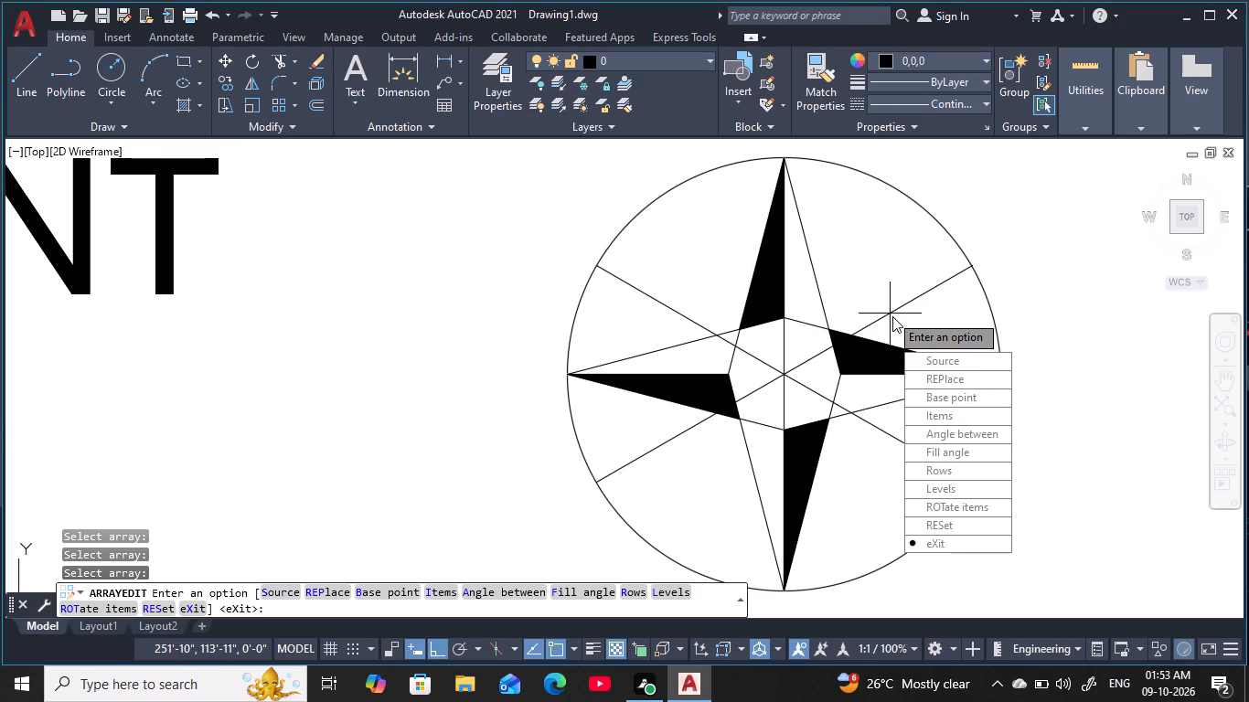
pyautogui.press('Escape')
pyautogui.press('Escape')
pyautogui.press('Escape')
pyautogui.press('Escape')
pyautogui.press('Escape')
# Erase the polar array of radius lines from the compass symbol.
pyautogui.click(890, 315)
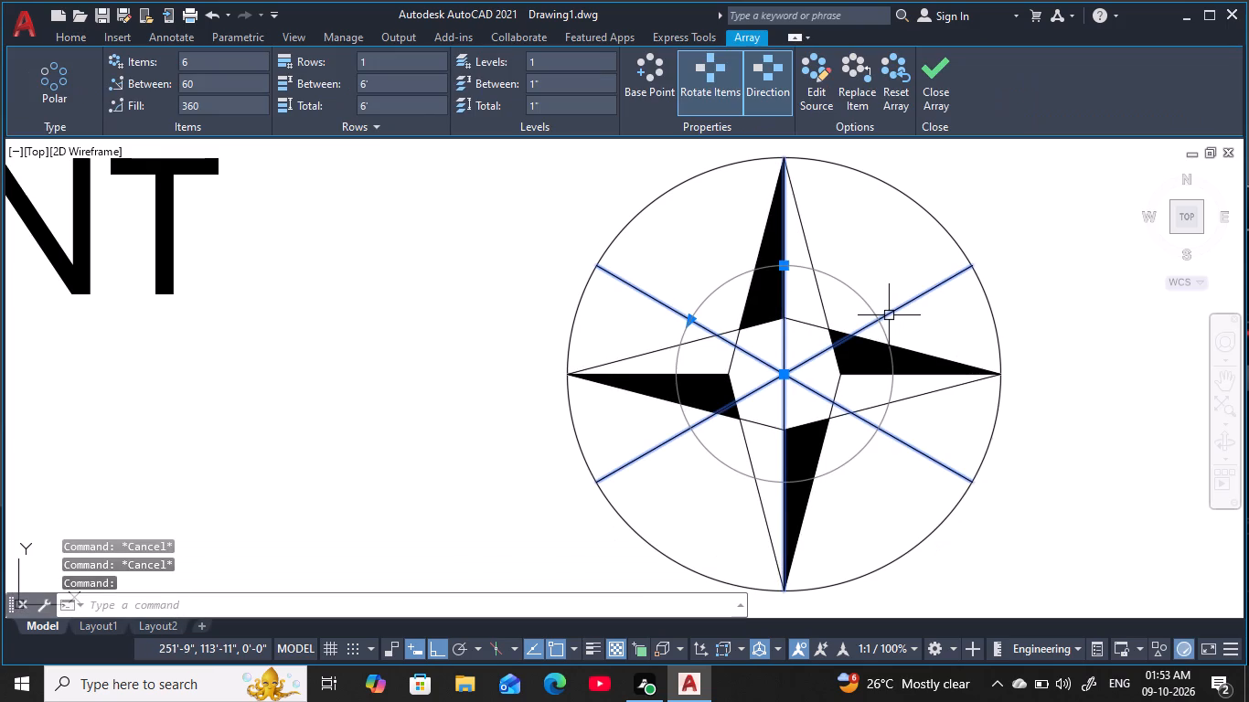
pyautogui.write('E')
pyautogui.press('space')
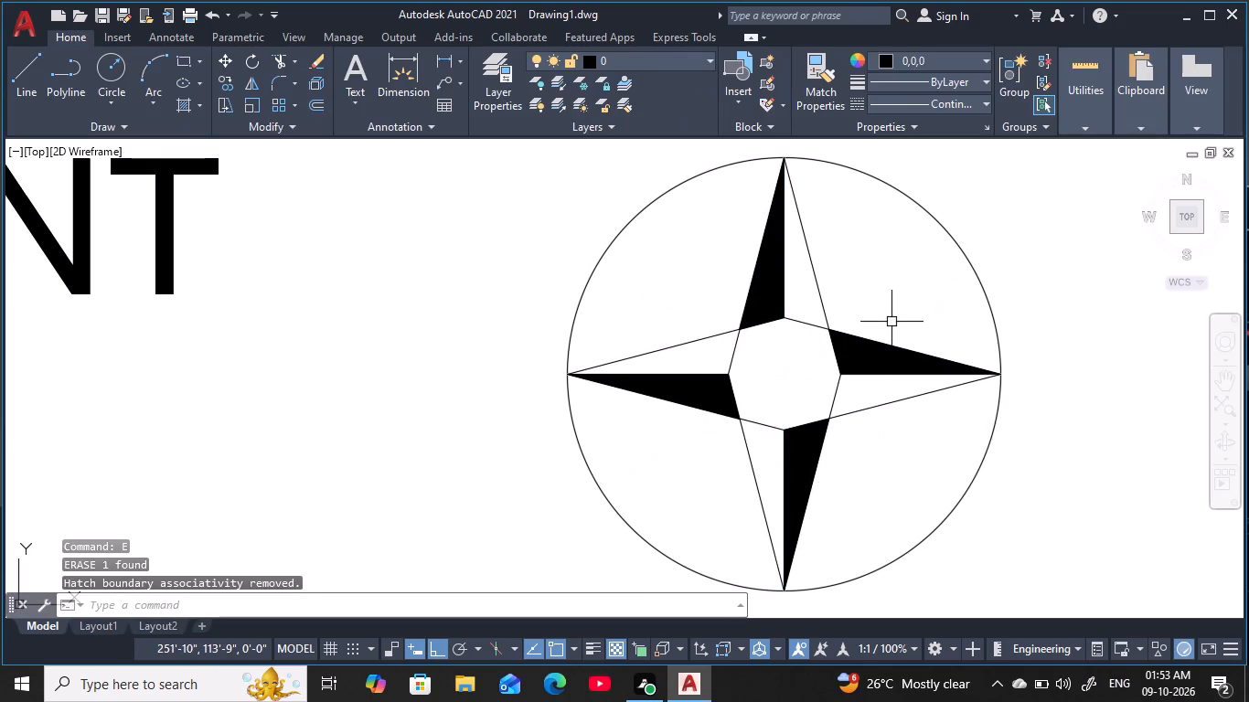
pyautogui.press('Escape')
pyautogui.press('Escape')
pyautogui.press('Escape')
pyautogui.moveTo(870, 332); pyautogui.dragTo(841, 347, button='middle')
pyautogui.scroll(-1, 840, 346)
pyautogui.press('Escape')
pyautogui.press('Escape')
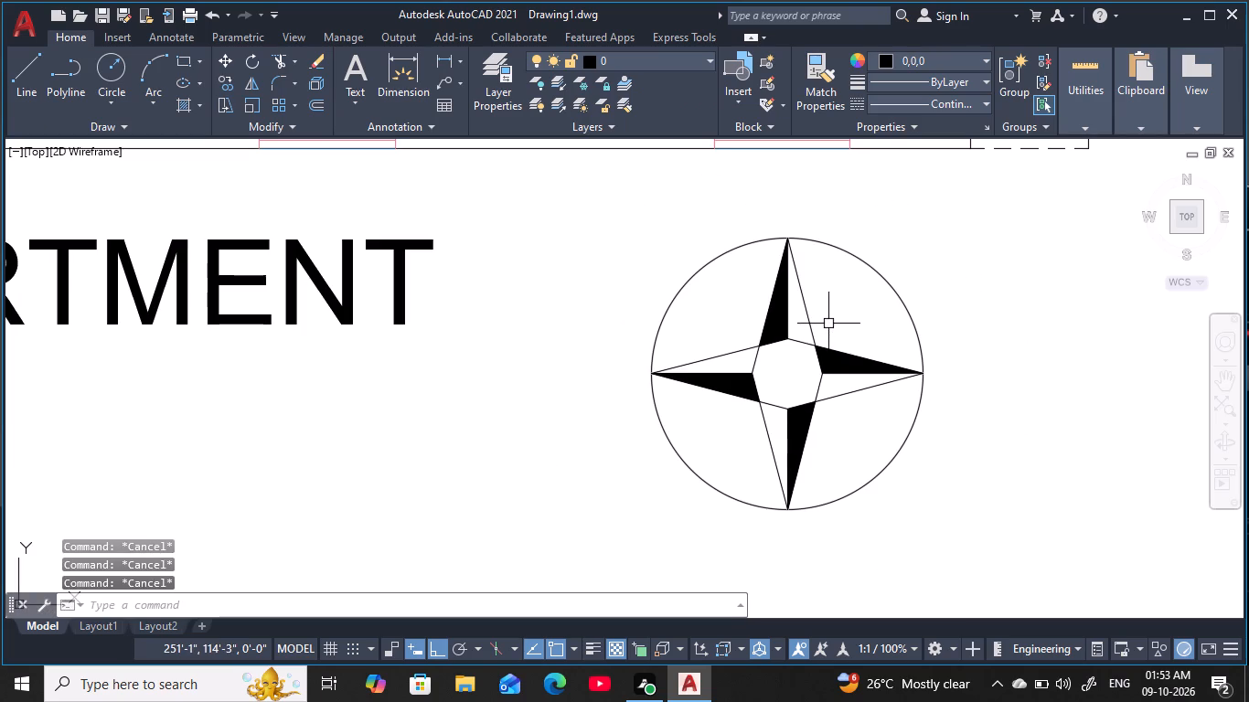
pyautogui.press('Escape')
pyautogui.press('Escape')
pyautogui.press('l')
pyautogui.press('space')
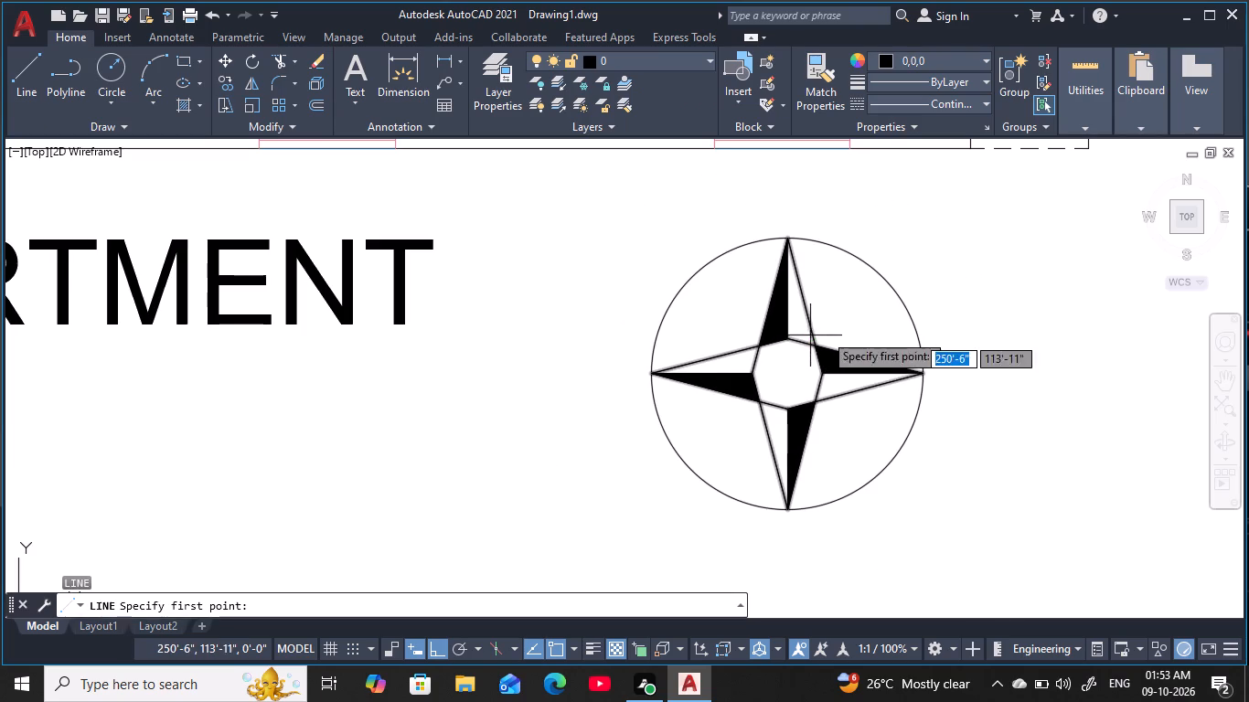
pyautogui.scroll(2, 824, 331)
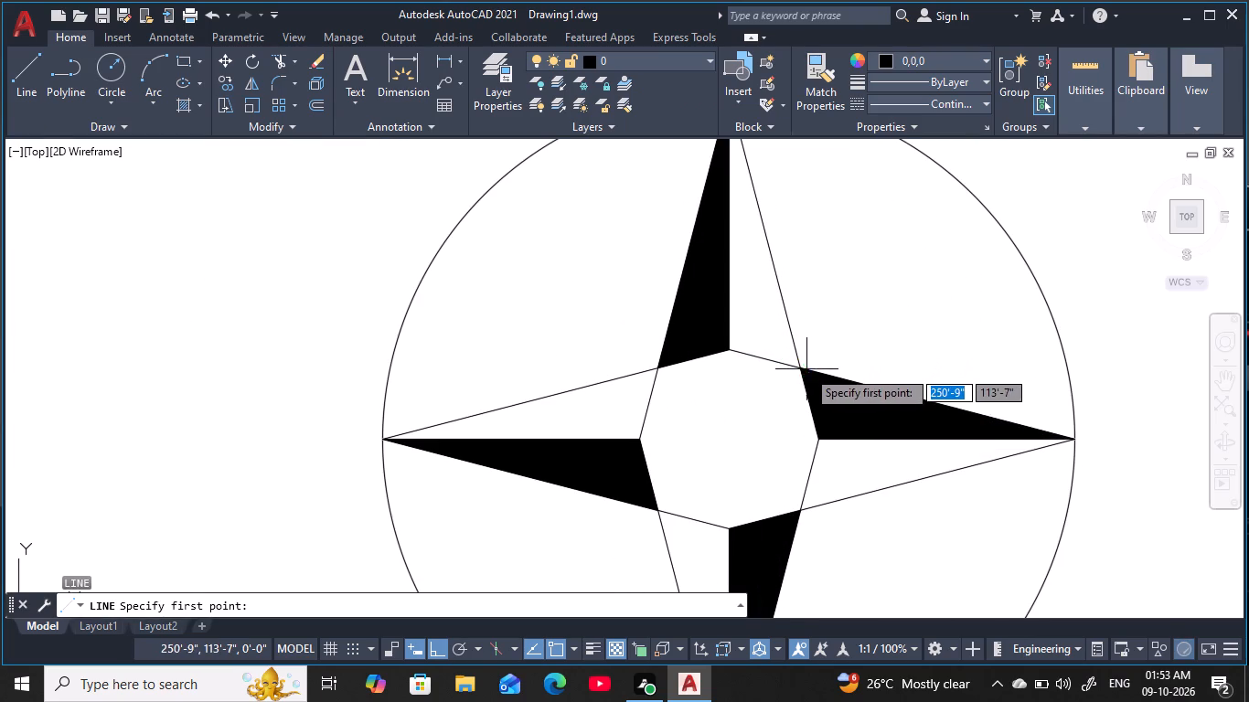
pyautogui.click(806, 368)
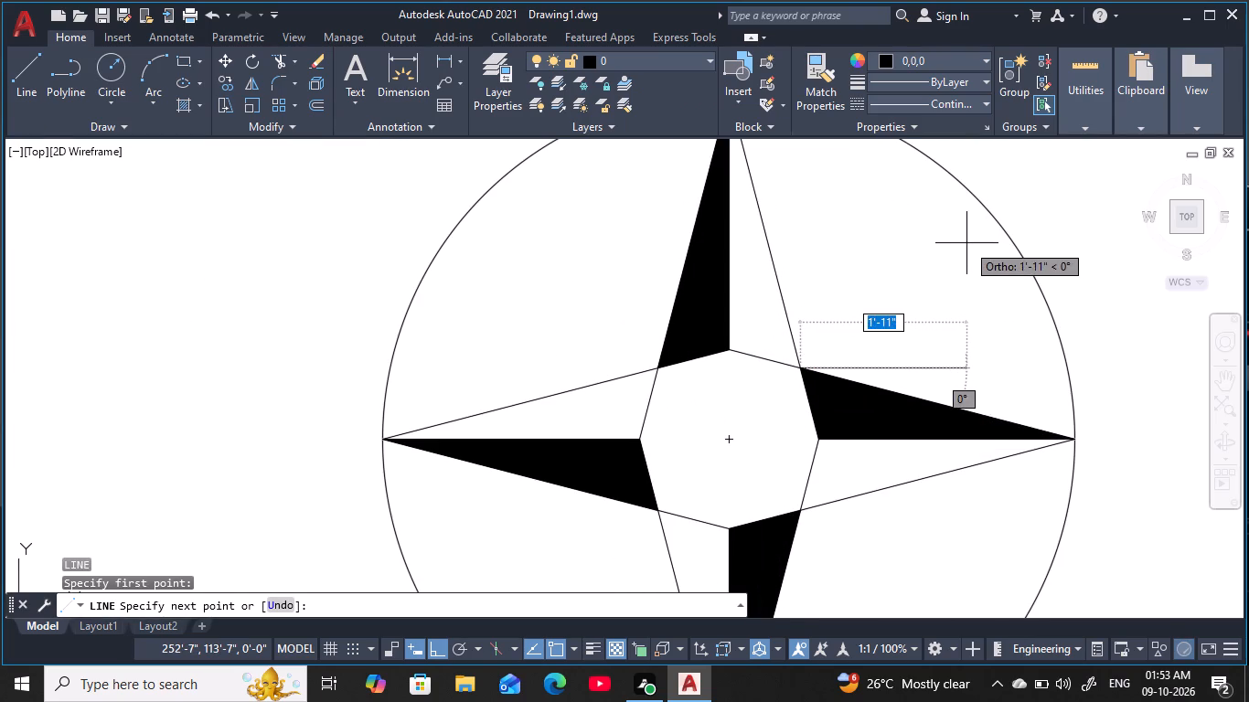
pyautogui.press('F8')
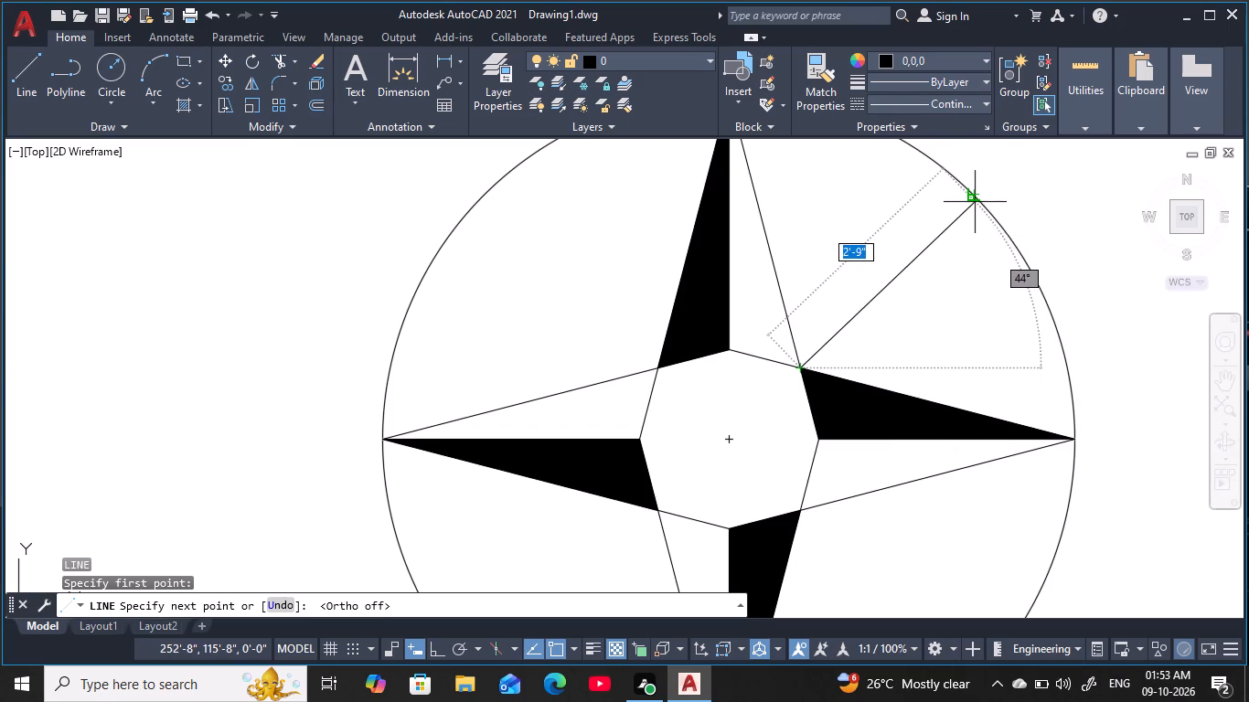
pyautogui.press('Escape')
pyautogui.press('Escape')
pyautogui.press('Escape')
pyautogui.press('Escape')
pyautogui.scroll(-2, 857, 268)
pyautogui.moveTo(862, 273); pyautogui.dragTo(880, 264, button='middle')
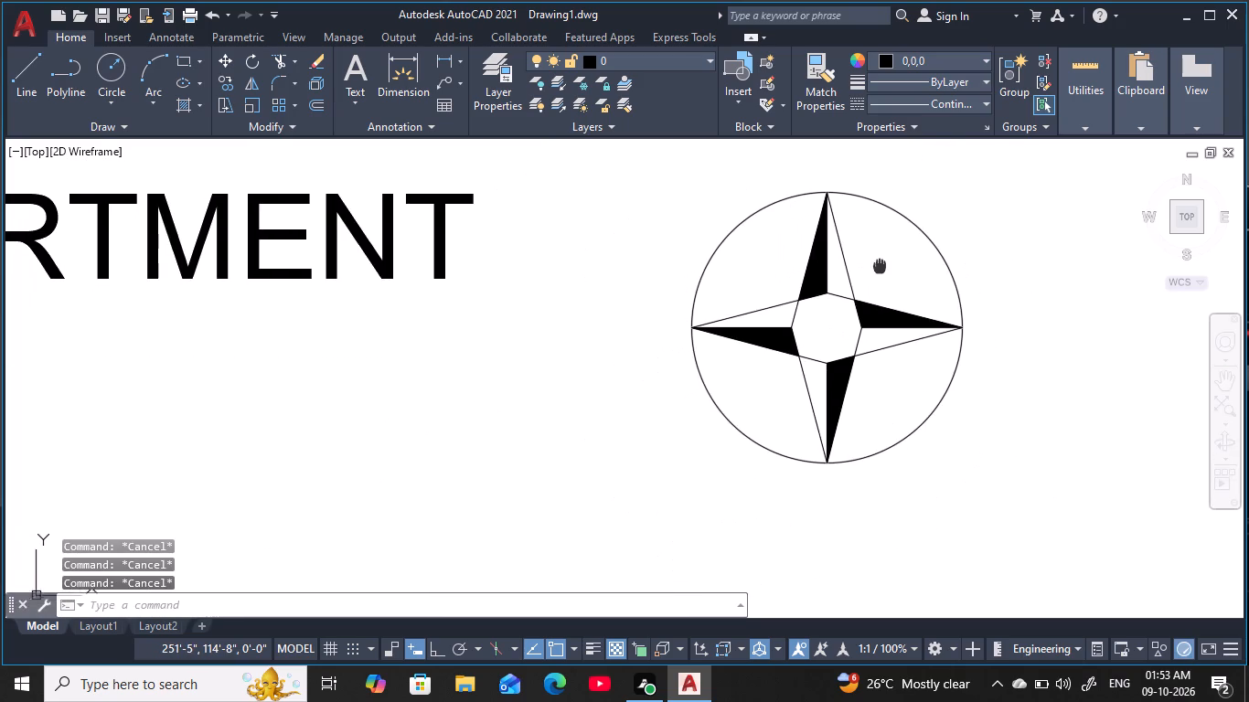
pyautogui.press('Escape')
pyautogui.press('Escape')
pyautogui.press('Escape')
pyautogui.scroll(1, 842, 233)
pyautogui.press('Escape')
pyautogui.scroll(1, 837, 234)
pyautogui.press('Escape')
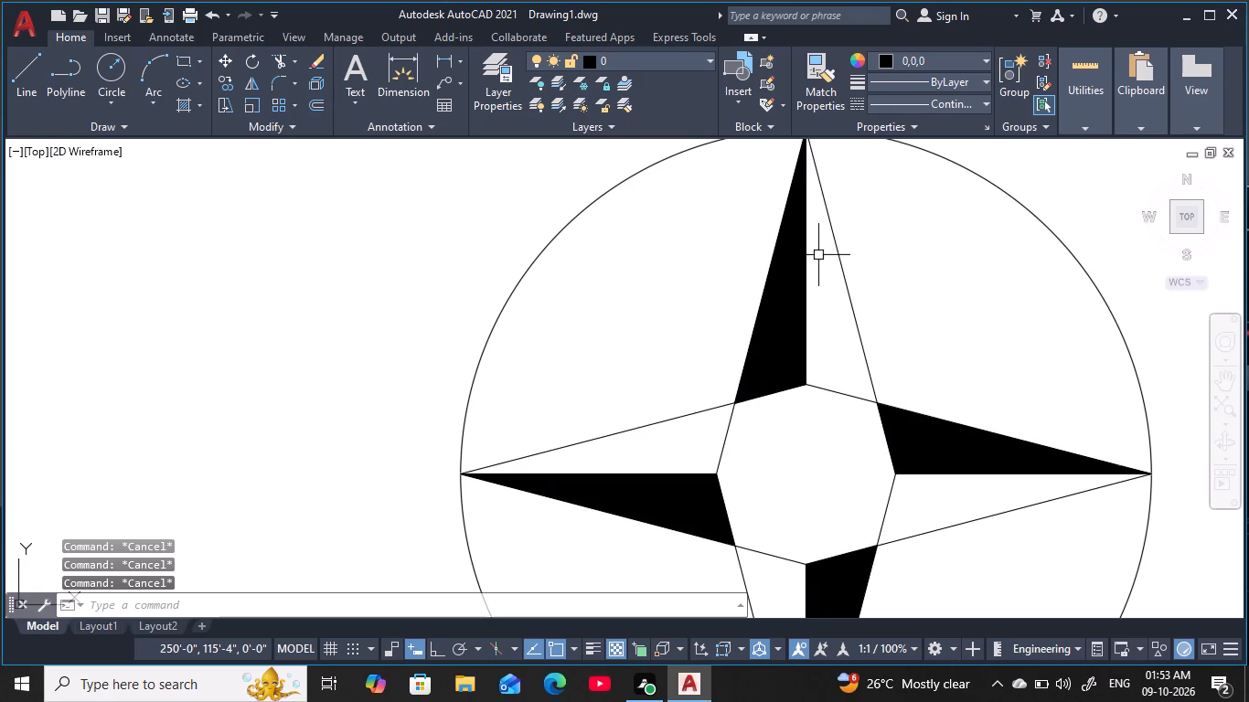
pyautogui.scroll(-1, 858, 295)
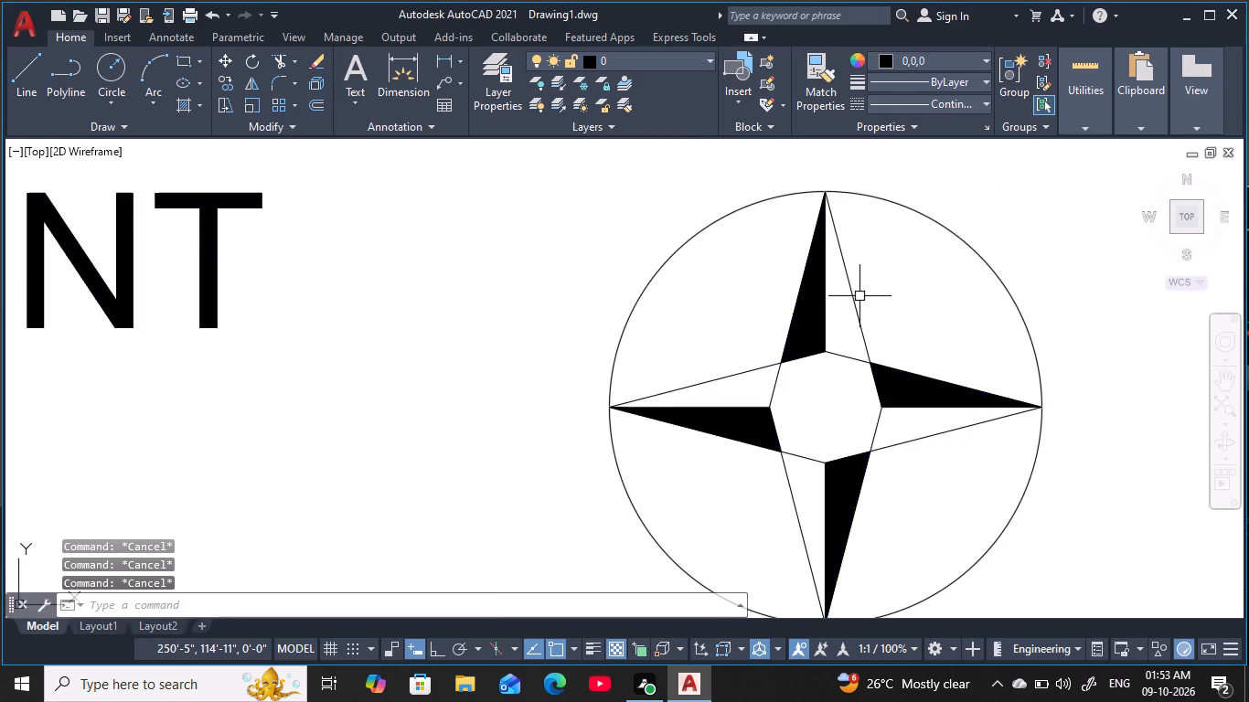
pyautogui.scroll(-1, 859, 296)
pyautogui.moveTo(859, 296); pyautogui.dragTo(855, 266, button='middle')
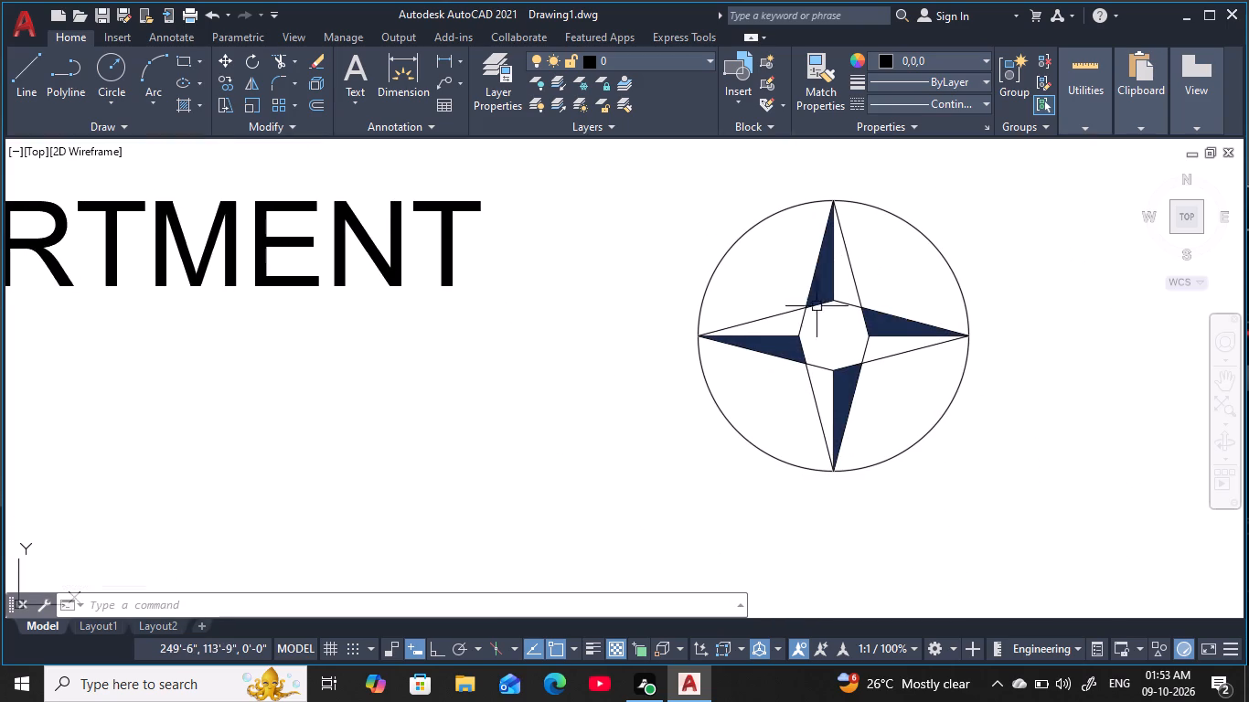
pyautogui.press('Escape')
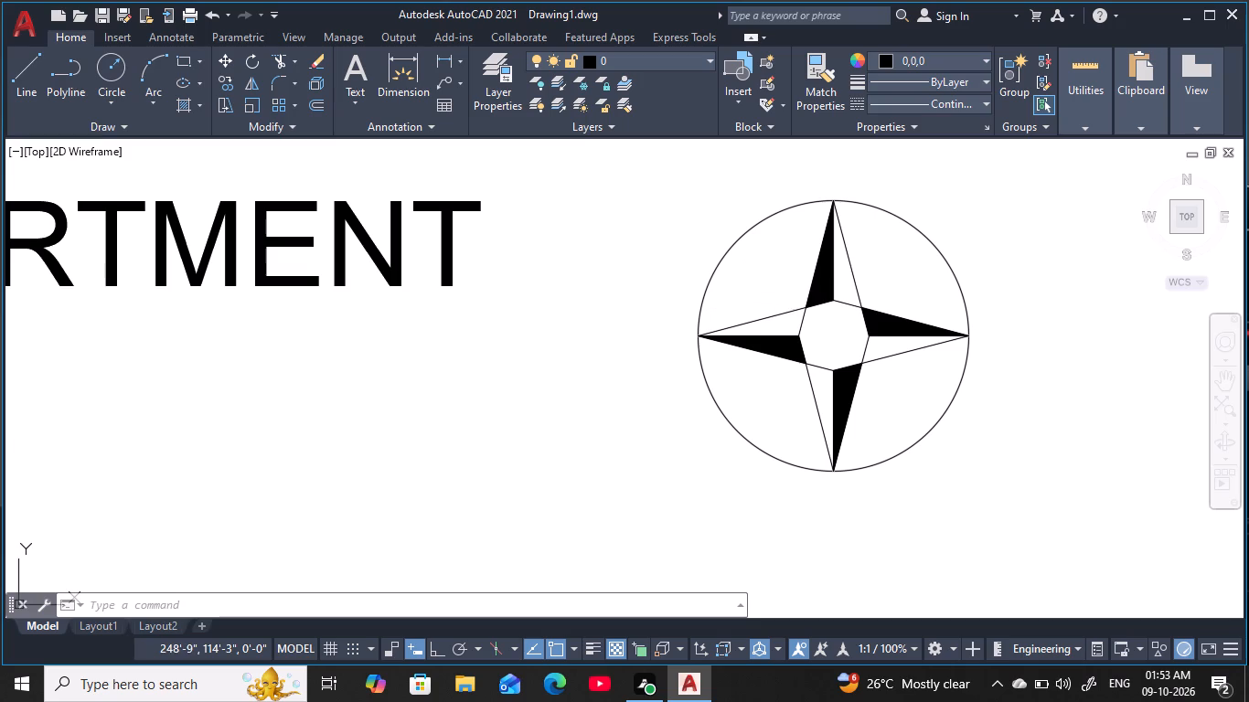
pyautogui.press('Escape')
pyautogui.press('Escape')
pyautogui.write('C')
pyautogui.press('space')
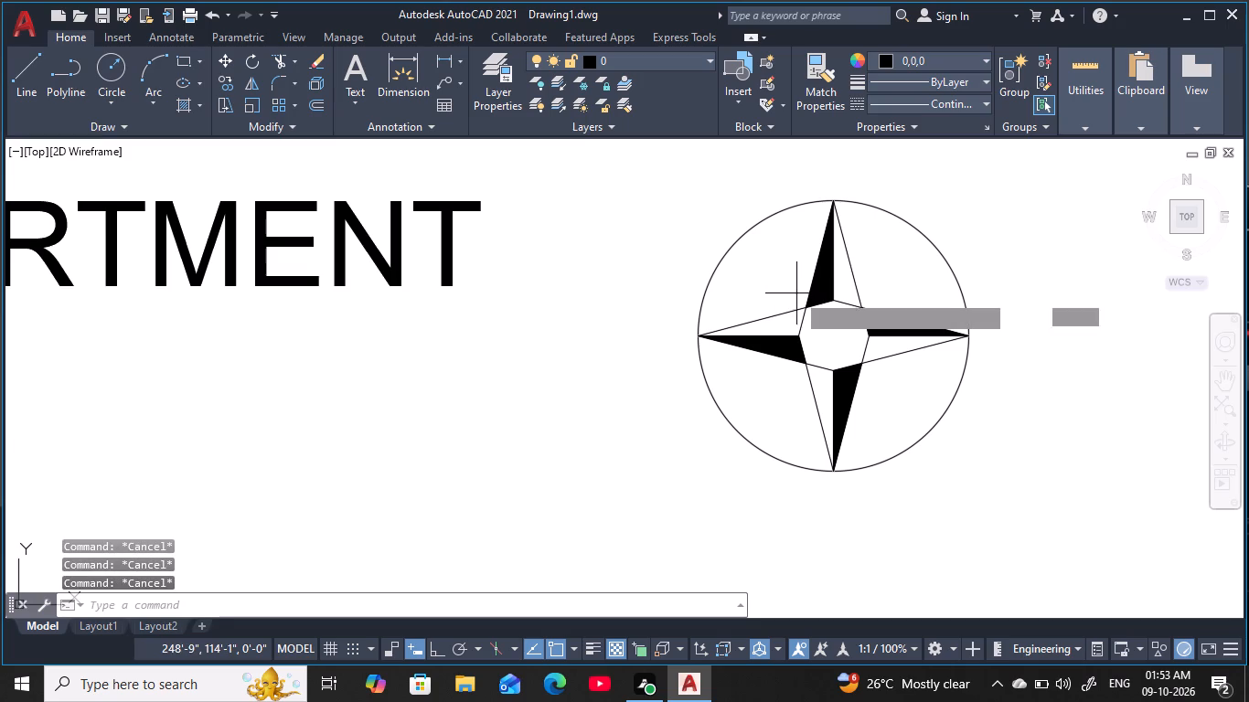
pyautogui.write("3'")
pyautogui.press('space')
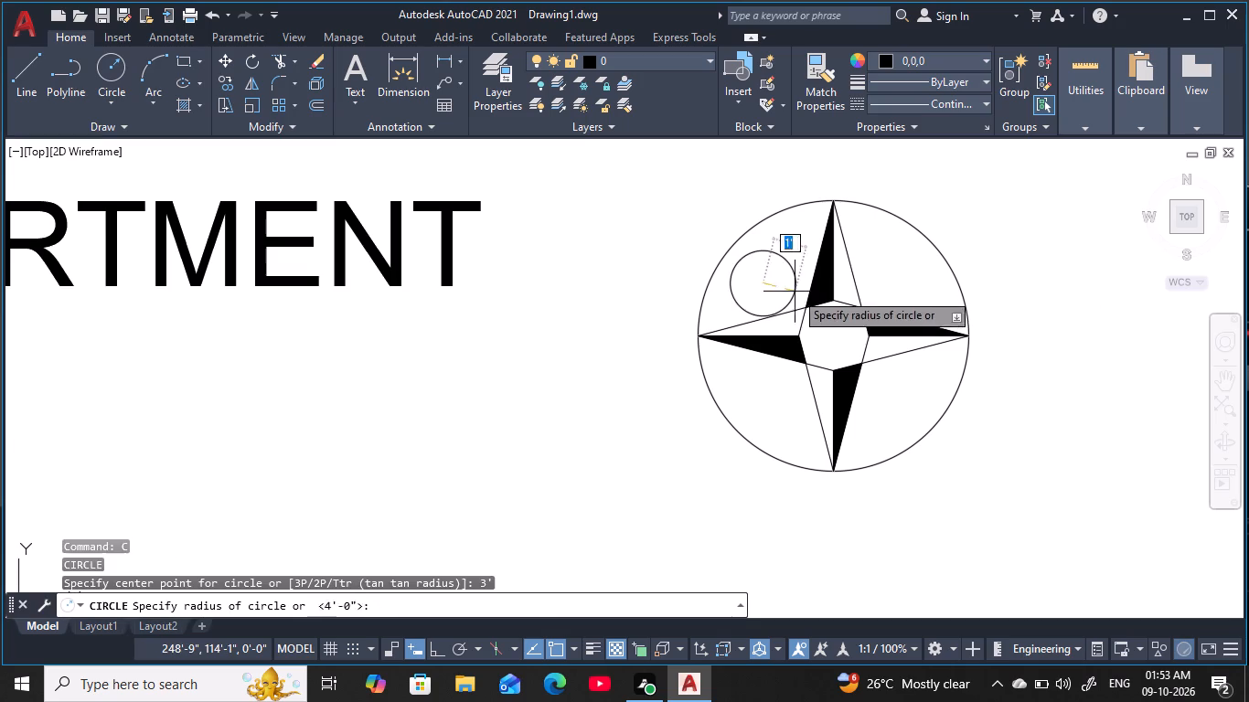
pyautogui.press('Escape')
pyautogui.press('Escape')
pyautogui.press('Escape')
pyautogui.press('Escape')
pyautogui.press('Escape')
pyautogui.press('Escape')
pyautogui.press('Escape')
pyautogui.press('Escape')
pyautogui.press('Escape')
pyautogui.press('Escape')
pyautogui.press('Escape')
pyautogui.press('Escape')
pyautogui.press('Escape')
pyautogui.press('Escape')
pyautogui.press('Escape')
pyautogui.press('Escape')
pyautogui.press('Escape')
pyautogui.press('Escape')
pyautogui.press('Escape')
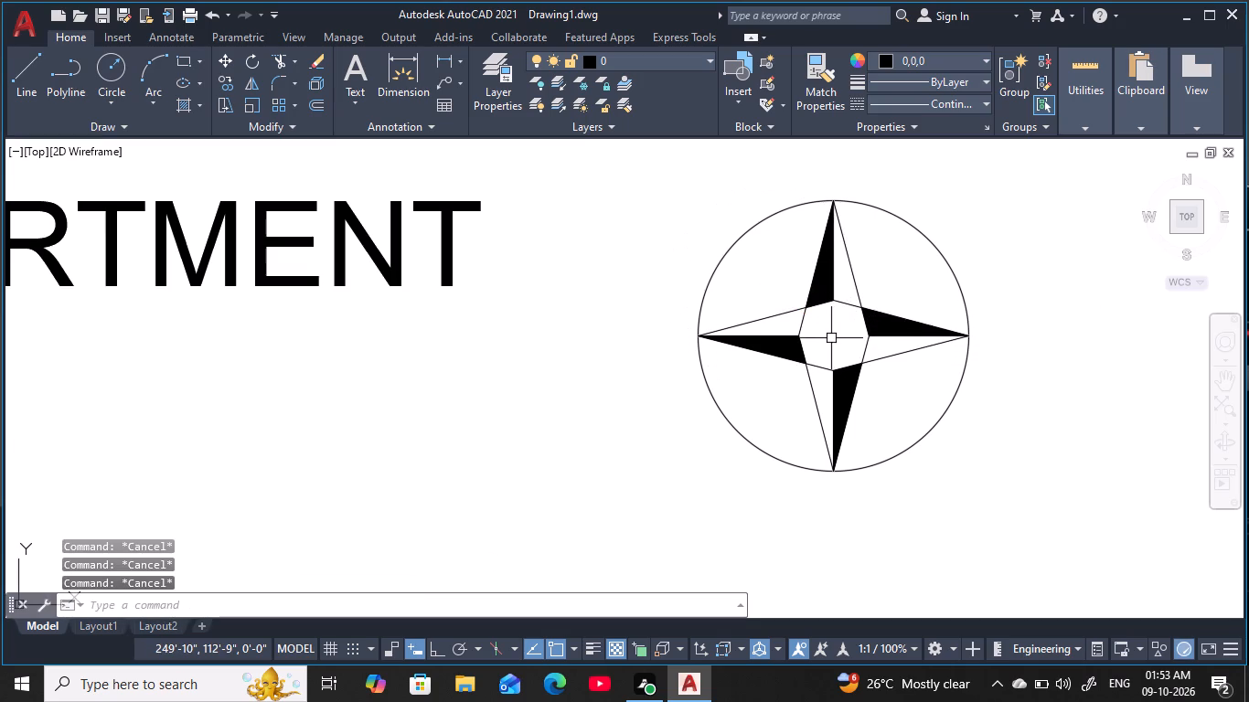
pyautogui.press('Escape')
# Draw a circle of 3' radius centred on the four-pointed star, concentric with the compass's outer circle.
pyautogui.write('C')
pyautogui.press('space')
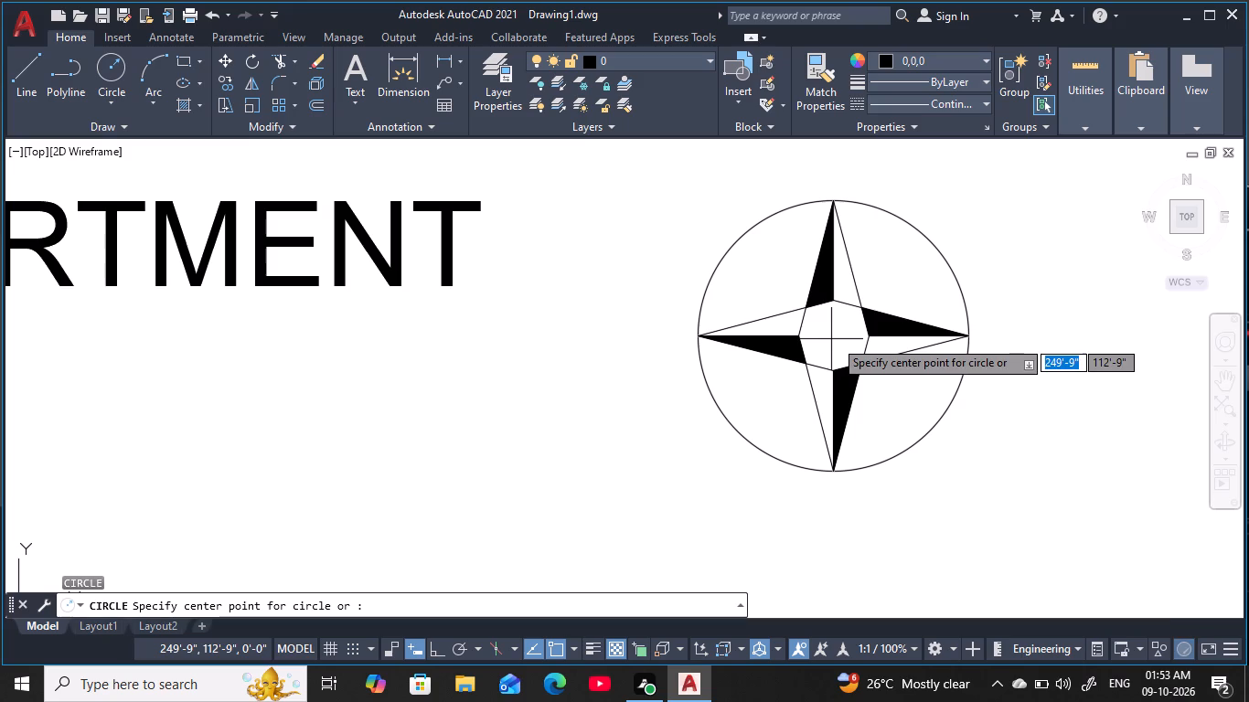
pyautogui.scroll(2, 831, 331)
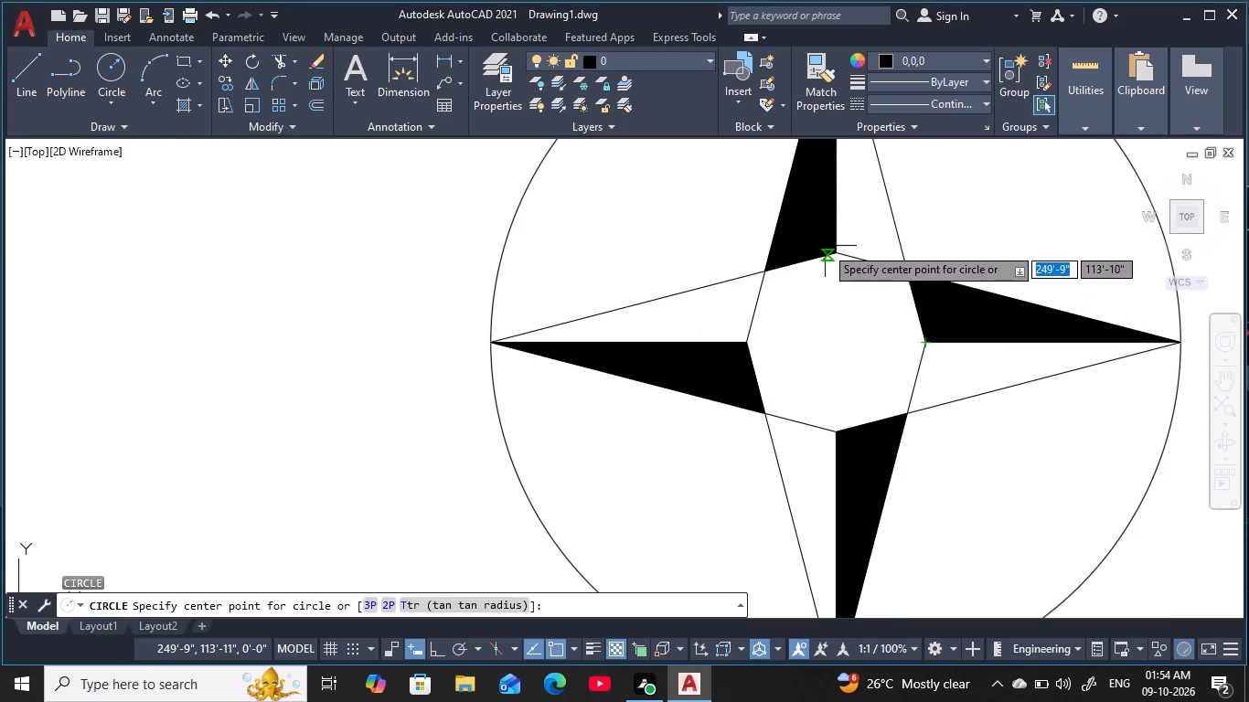
pyautogui.click(835, 342)
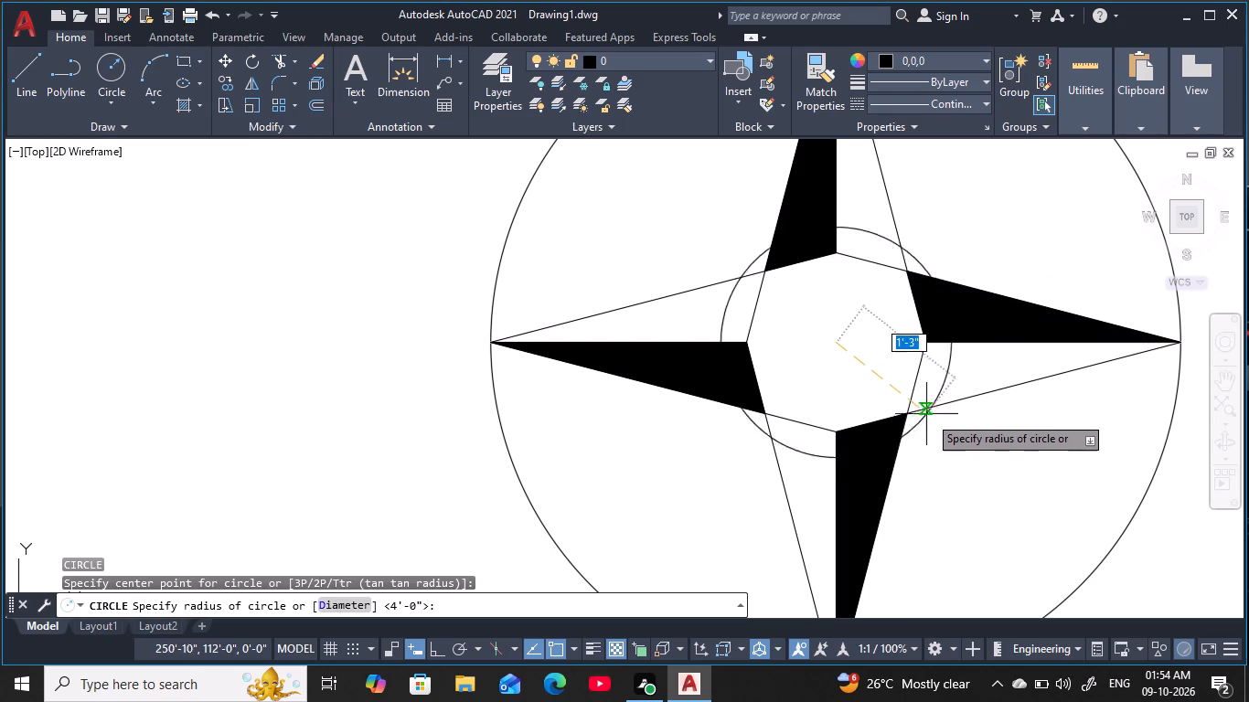
pyautogui.press('3')
pyautogui.write("'")
pyautogui.press('space')
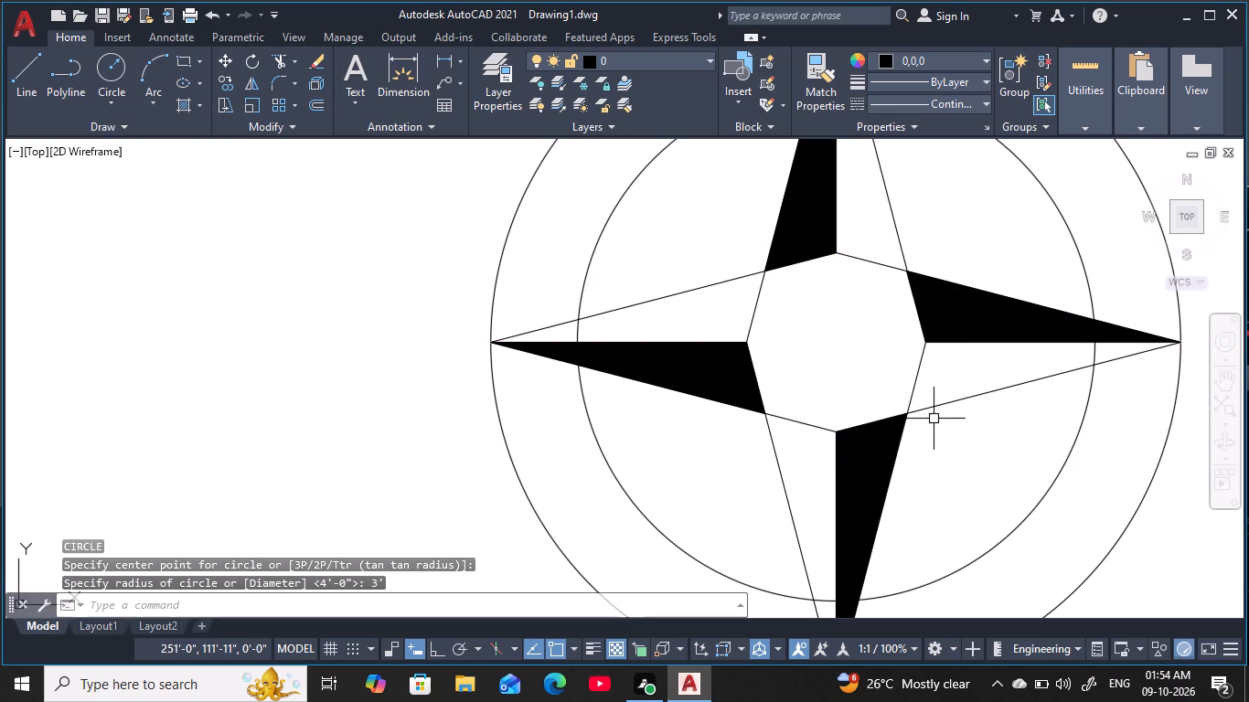
pyautogui.scroll(-2, 950, 418)
pyautogui.moveTo(944, 409); pyautogui.dragTo(934, 388, button='middle')
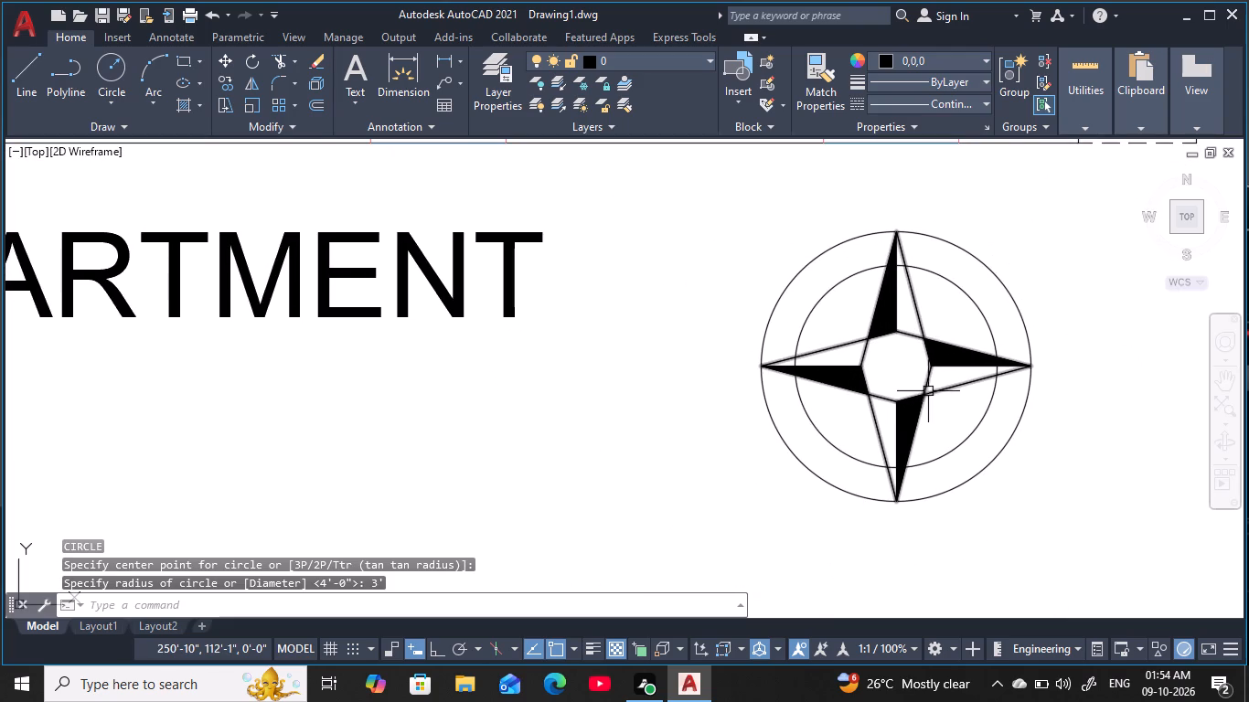
pyautogui.press('Escape')
pyautogui.press('Escape')
pyautogui.press('Escape')
pyautogui.press('Escape')
pyautogui.press('Escape')
pyautogui.press('Escape')
pyautogui.press('Escape')
pyautogui.press('Escape')
pyautogui.press('Escape')
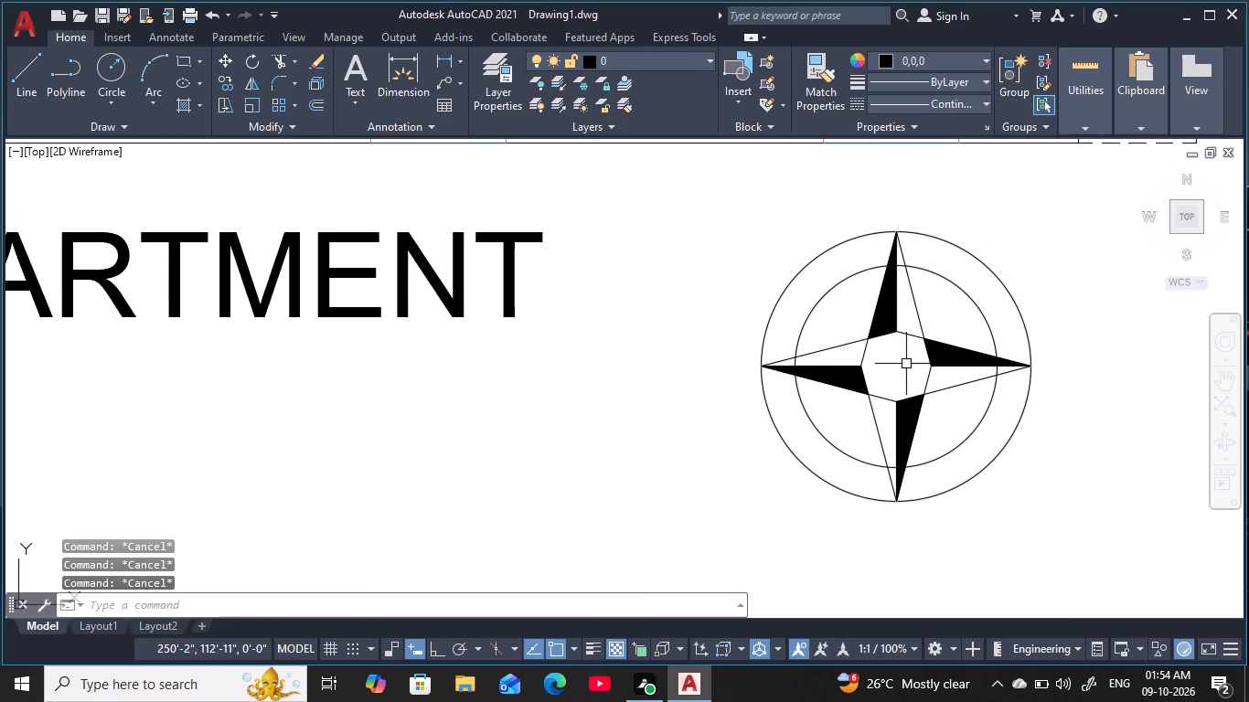
# Draw a diagonal line about 4'-2" long from the star's upper-left inner corner through its centre to the inner circle's lower right.
pyautogui.press('Escape')
pyautogui.press('l')
pyautogui.press('space')
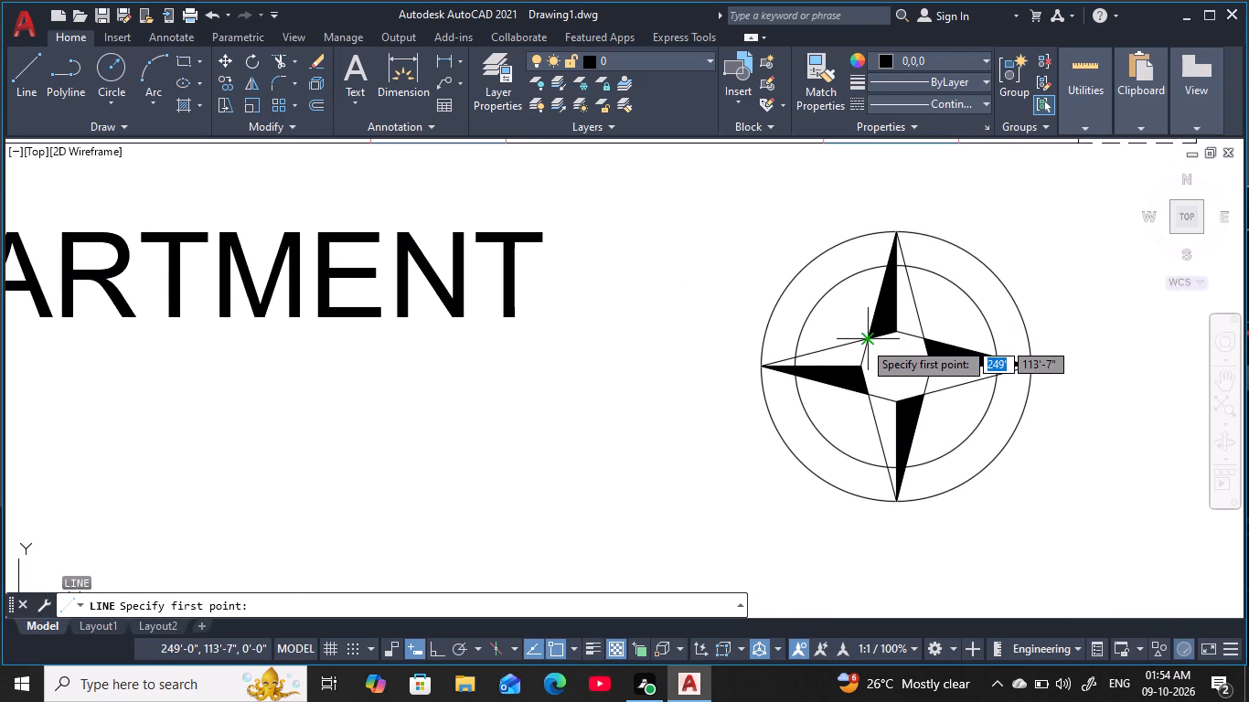
pyautogui.click(863, 341)
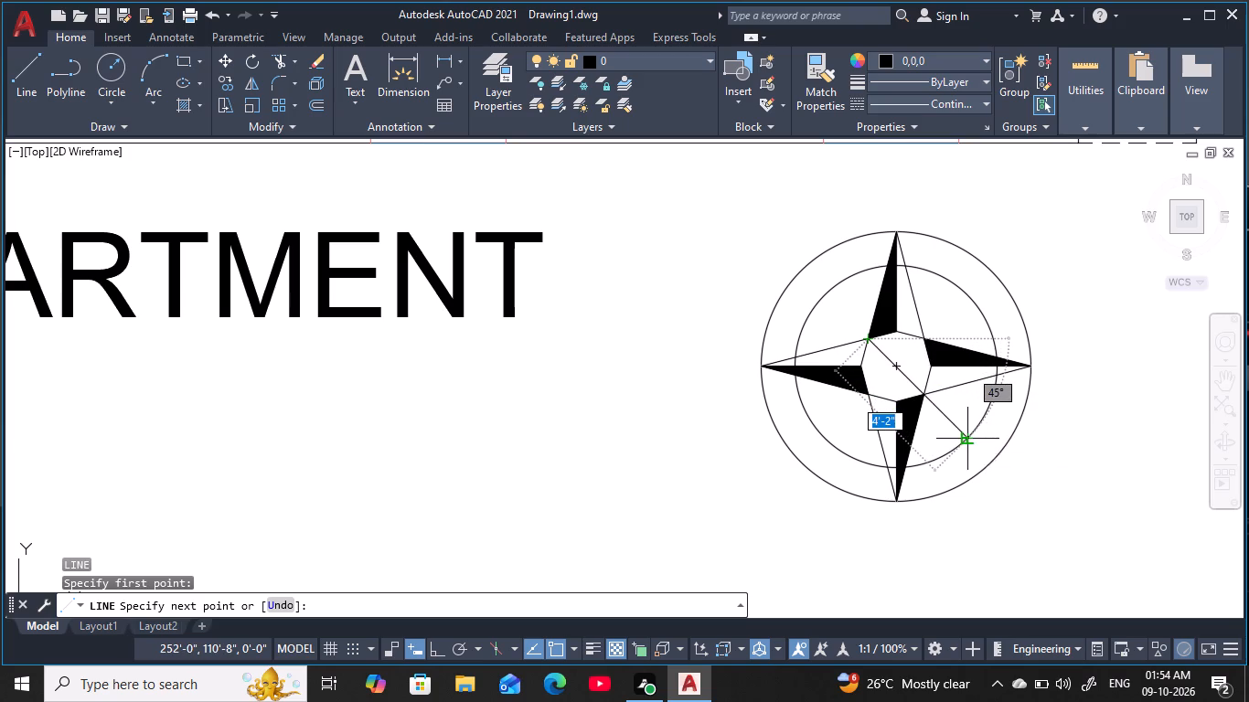
pyautogui.click(972, 438)
pyautogui.press('Escape')
pyautogui.press('Escape')
pyautogui.press('Escape')
pyautogui.press('Escape')
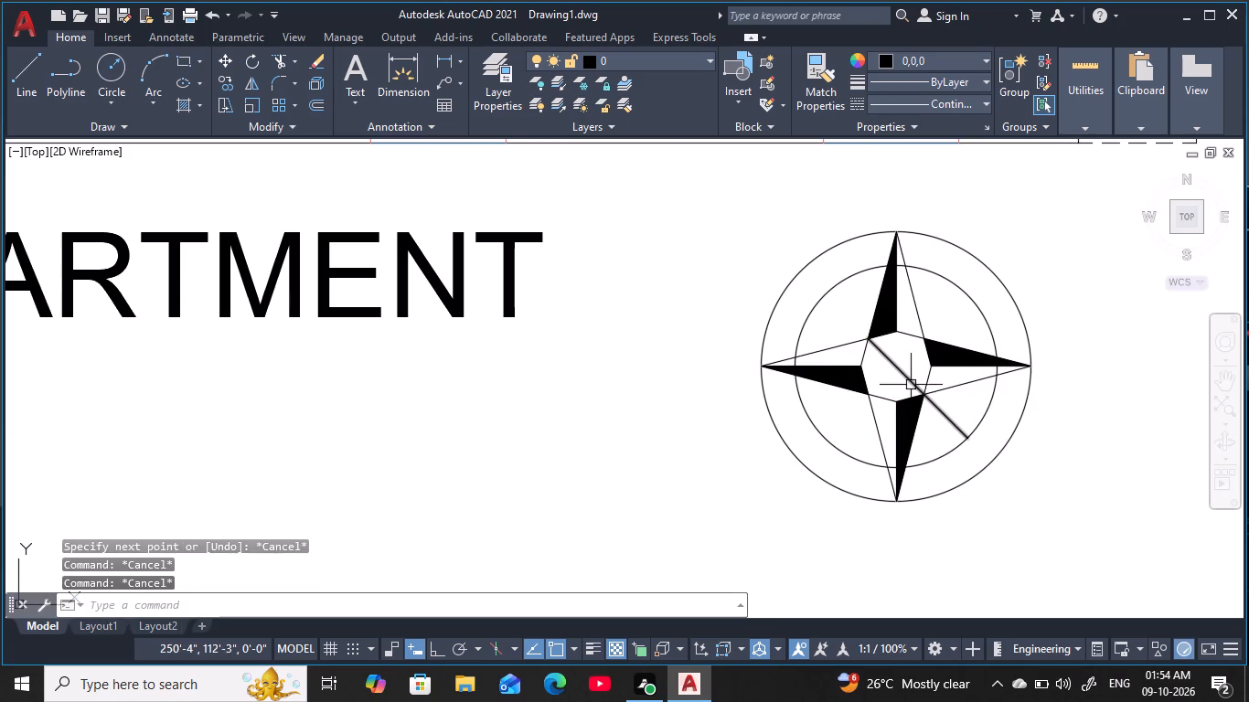
# Draw a diagonal line from the star's upper-left inner corner outward to the inner circle.
pyautogui.press('Escape')
pyautogui.press('Escape')
pyautogui.press('Escape')
pyautogui.press('Escape')
pyautogui.press('Escape')
pyautogui.press('l')
pyautogui.press('space')
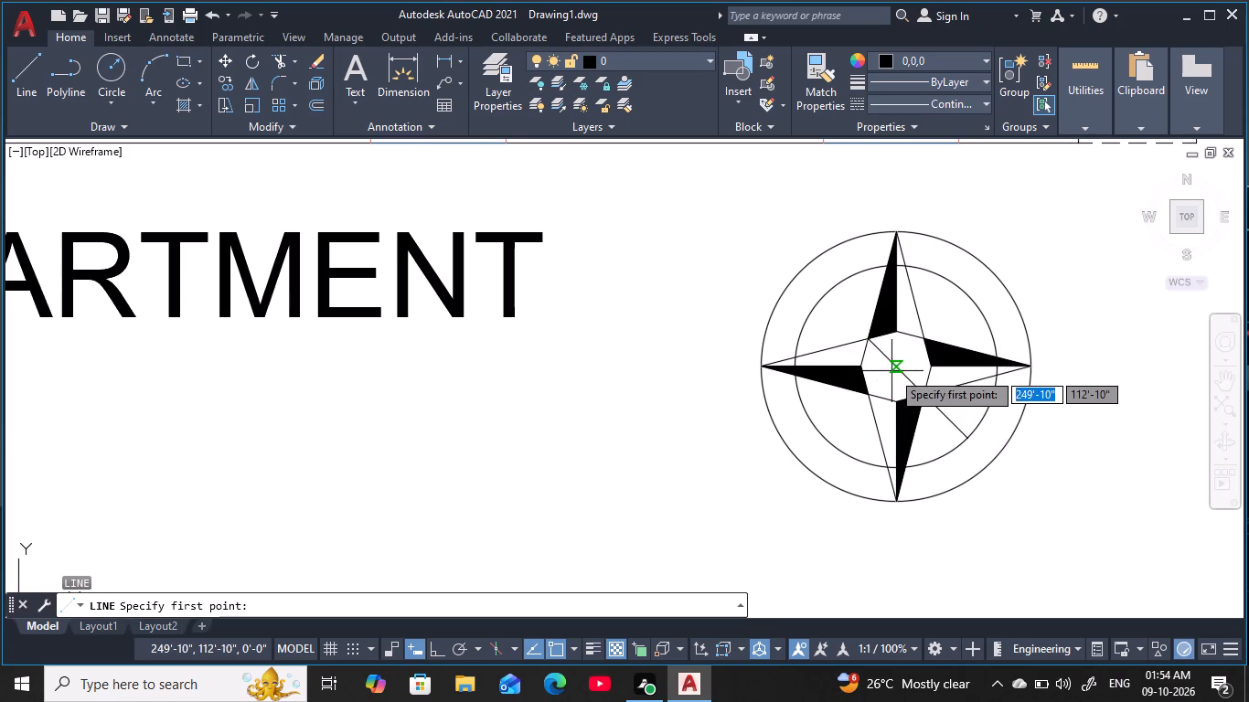
pyautogui.click(867, 339)
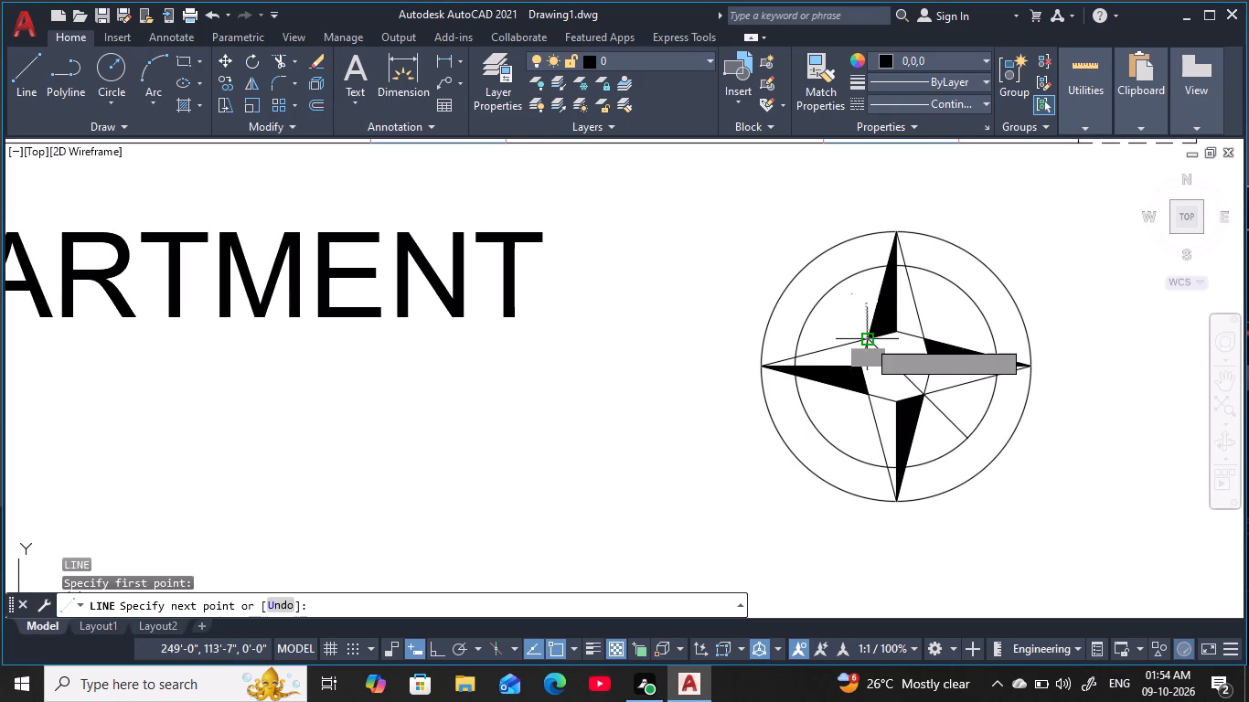
pyautogui.click(828, 296)
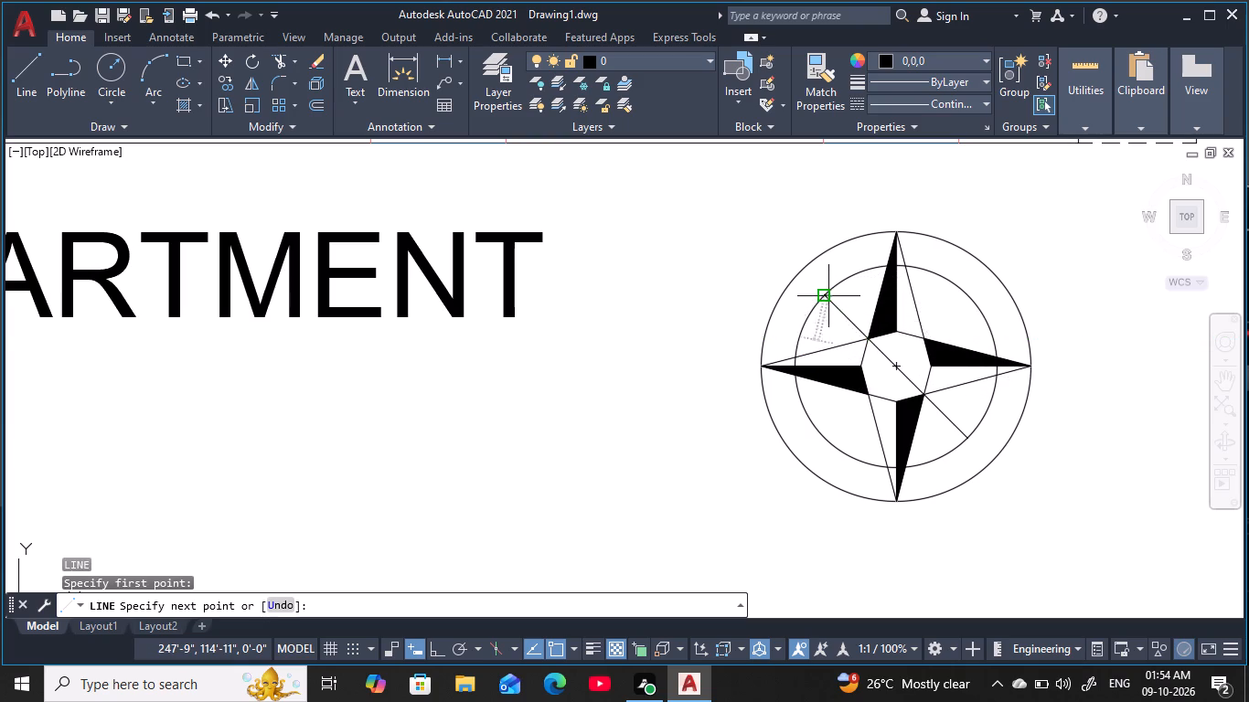
pyautogui.press('Escape')
pyautogui.press('Escape')
pyautogui.press('Escape')
pyautogui.press('Escape')
pyautogui.press('Escape')
pyautogui.press('Escape')
pyautogui.press('Escape')
pyautogui.press('Escape')
pyautogui.press('Escape')
pyautogui.press('Escape')
pyautogui.press('Escape')
pyautogui.press('Escape')
pyautogui.press('Escape')
pyautogui.press('Escape')
pyautogui.press('Escape')
pyautogui.press('Escape')
pyautogui.press('Escape')
pyautogui.press('Escape')
pyautogui.press('Escape')
pyautogui.press('Escape')
# Draw a diagonal line from the star's upper-right inner corner through its lower-left inner corner to the inner circle.
pyautogui.press('space')
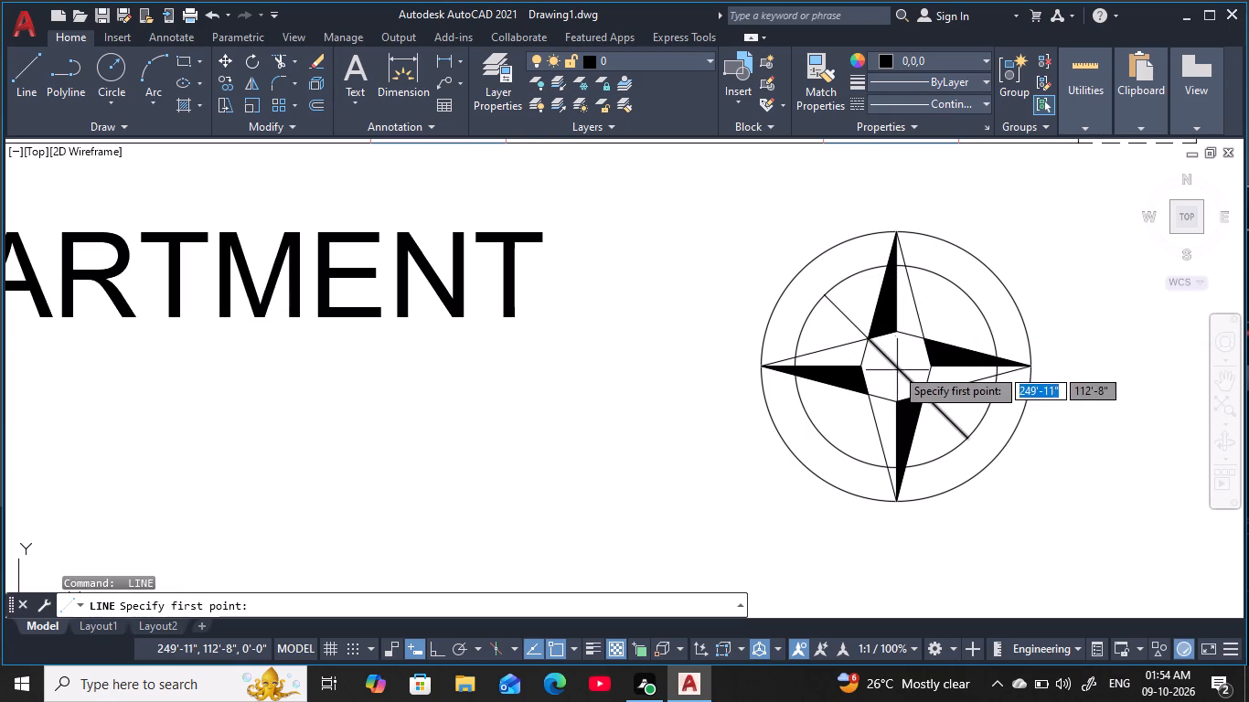
pyautogui.scroll(2, 898, 363)
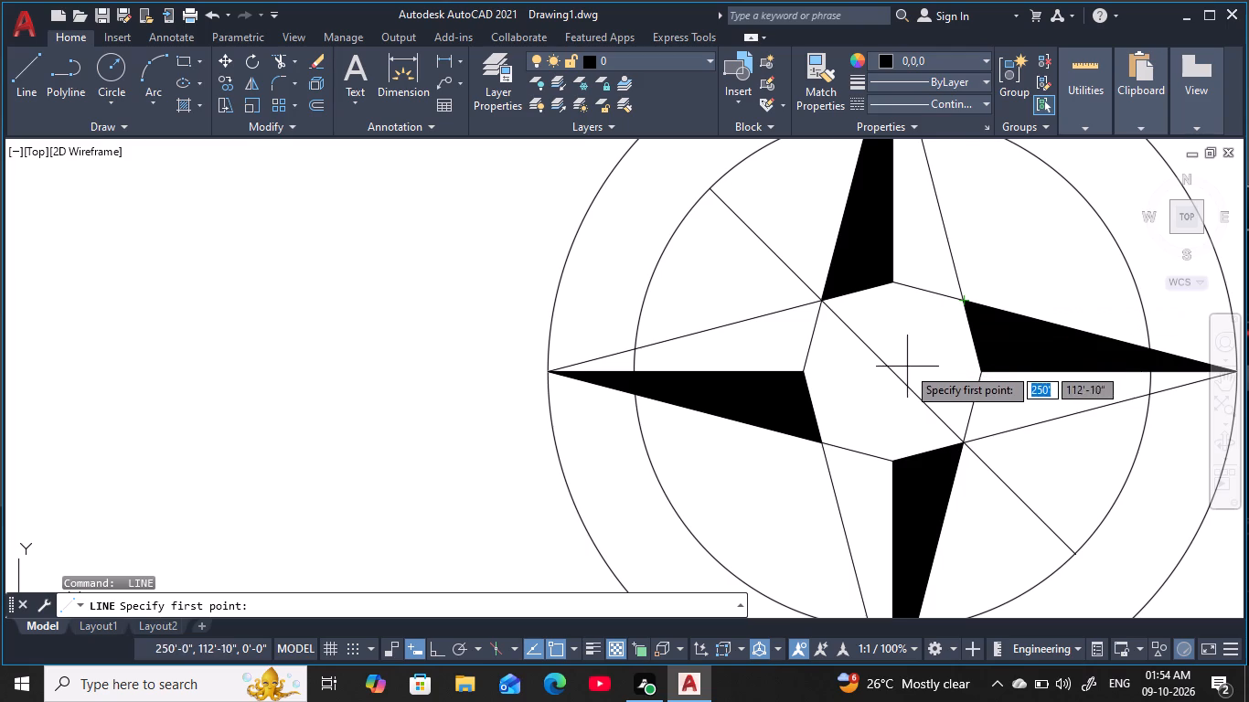
pyautogui.click(962, 301)
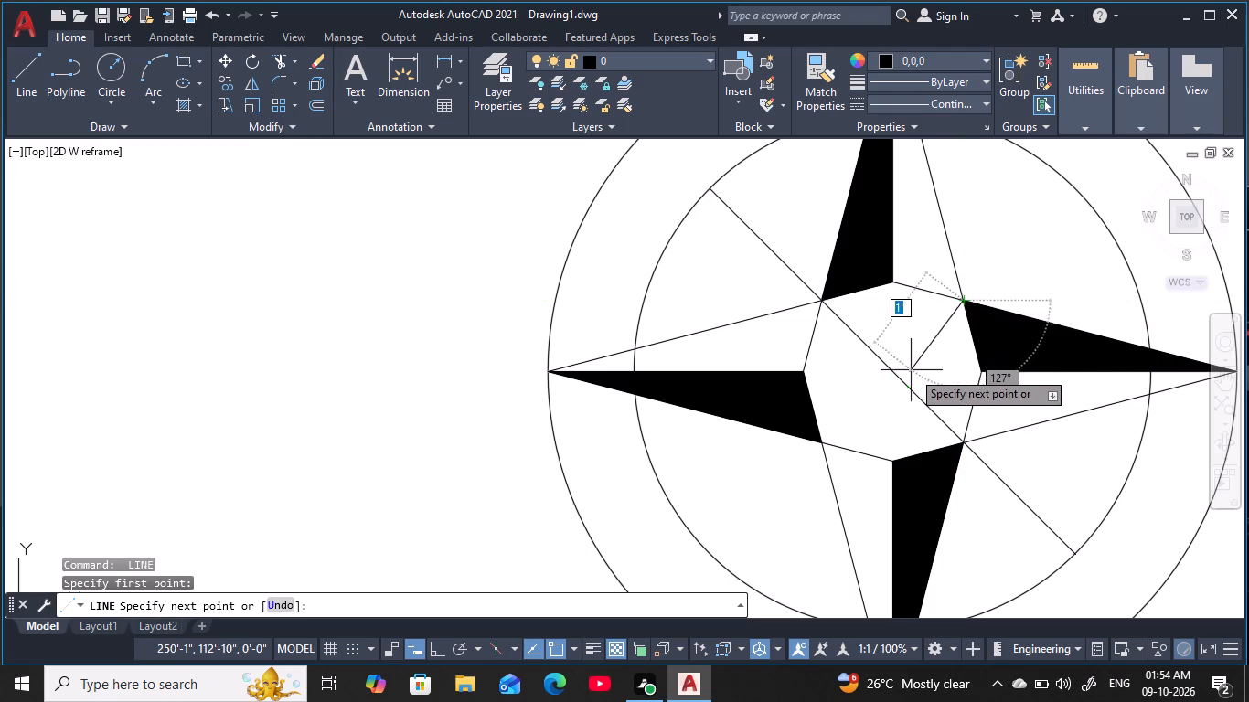
pyautogui.click(823, 442)
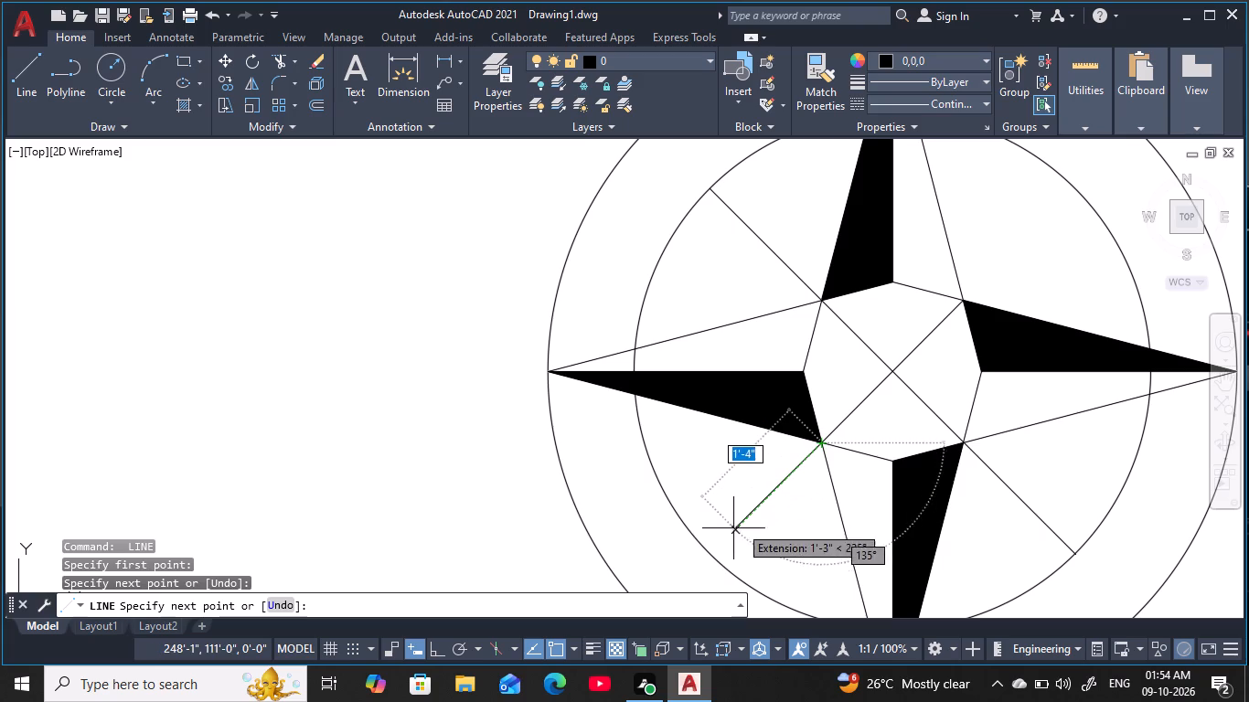
pyautogui.click(709, 550)
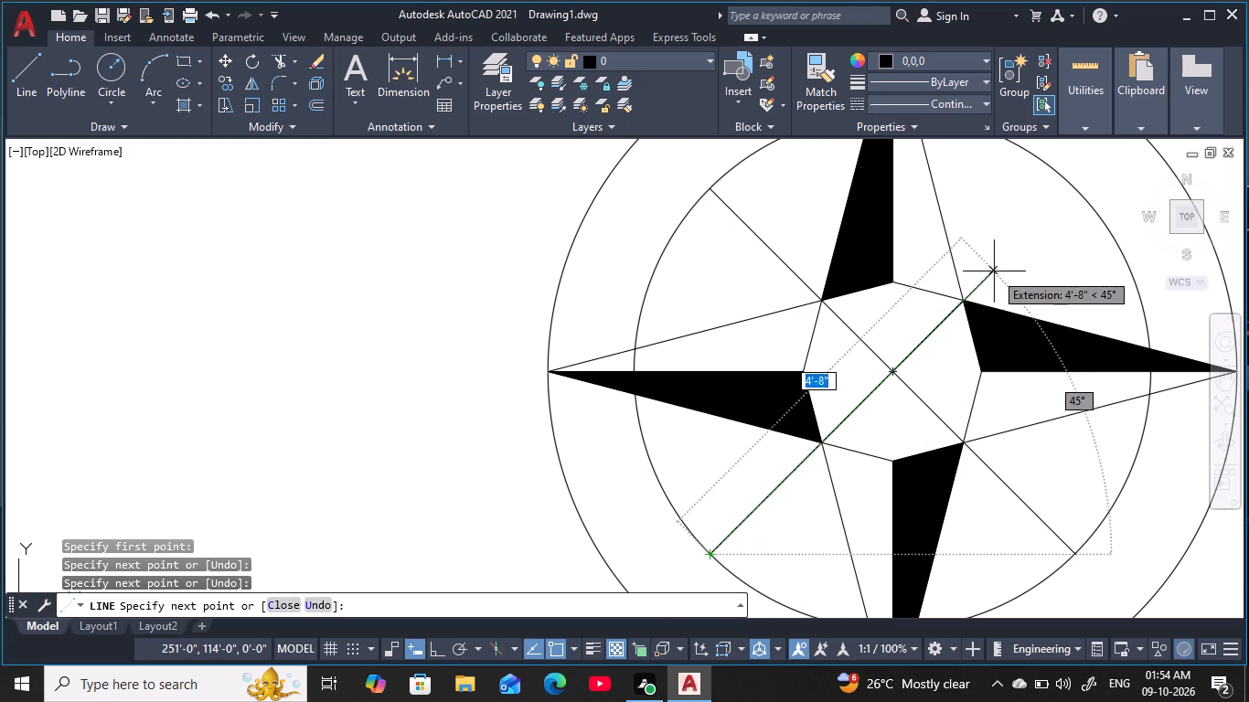
pyautogui.press('Escape')
pyautogui.press('Escape')
pyautogui.press('Escape')
pyautogui.press('Escape')
pyautogui.press('Escape')
pyautogui.press('Escape')
pyautogui.press('Escape')
pyautogui.press('Escape')
pyautogui.press('Escape')
pyautogui.press('Escape')
pyautogui.press('Escape')
pyautogui.press('Escape')
pyautogui.press('Escape')
pyautogui.press('Escape')
# Draw a diagonal line about 1'-10" long from the star's upper-right inner corner outward to the inner circle.
pyautogui.press('space')
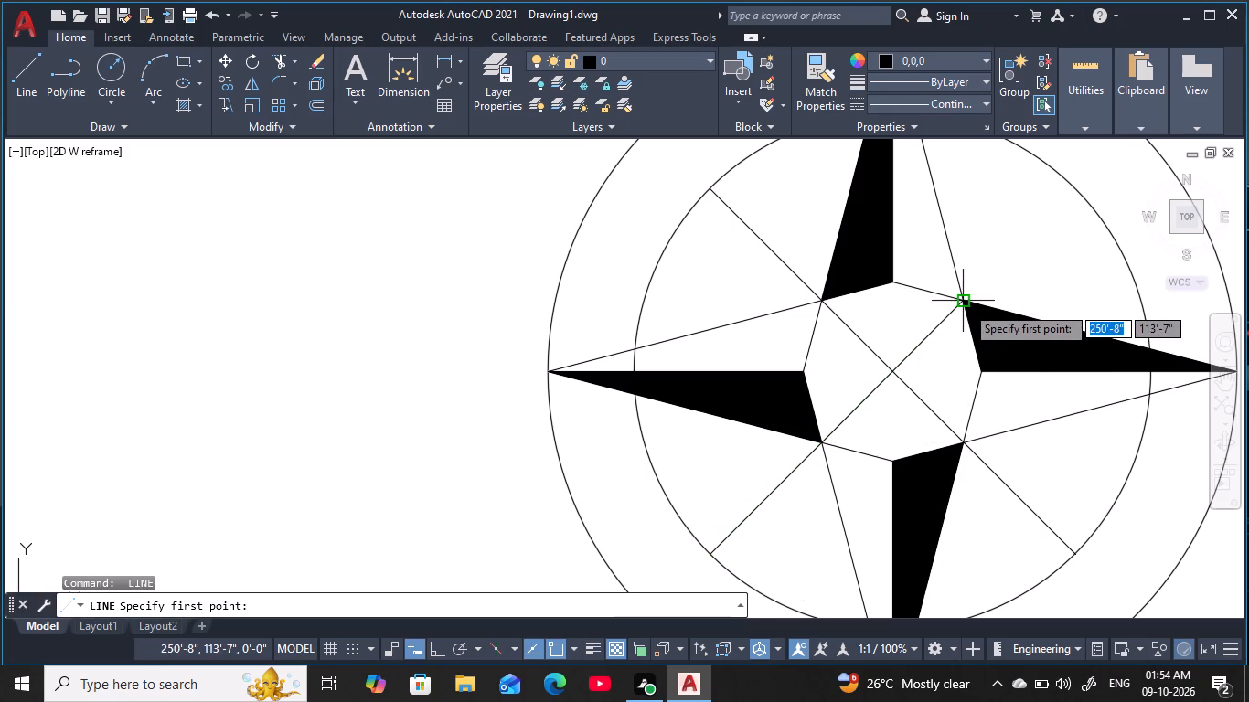
pyautogui.click(967, 304)
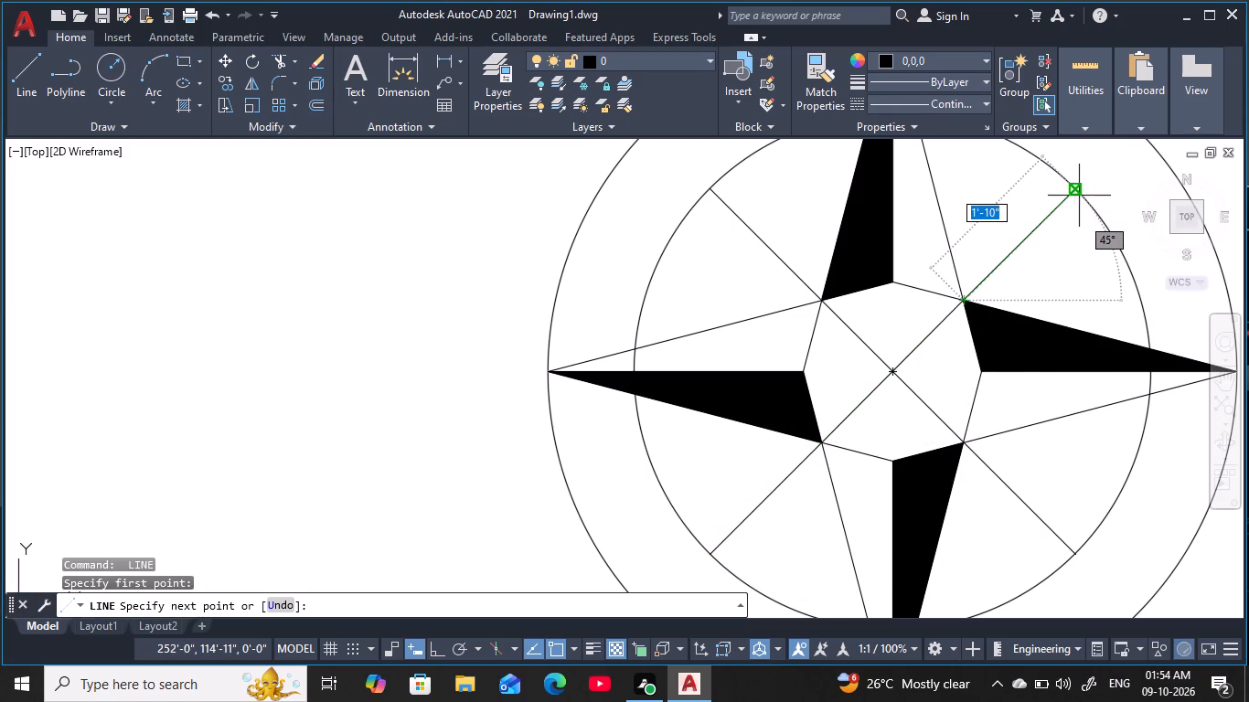
pyautogui.click(1077, 193)
pyautogui.press('Escape')
pyautogui.press('Escape')
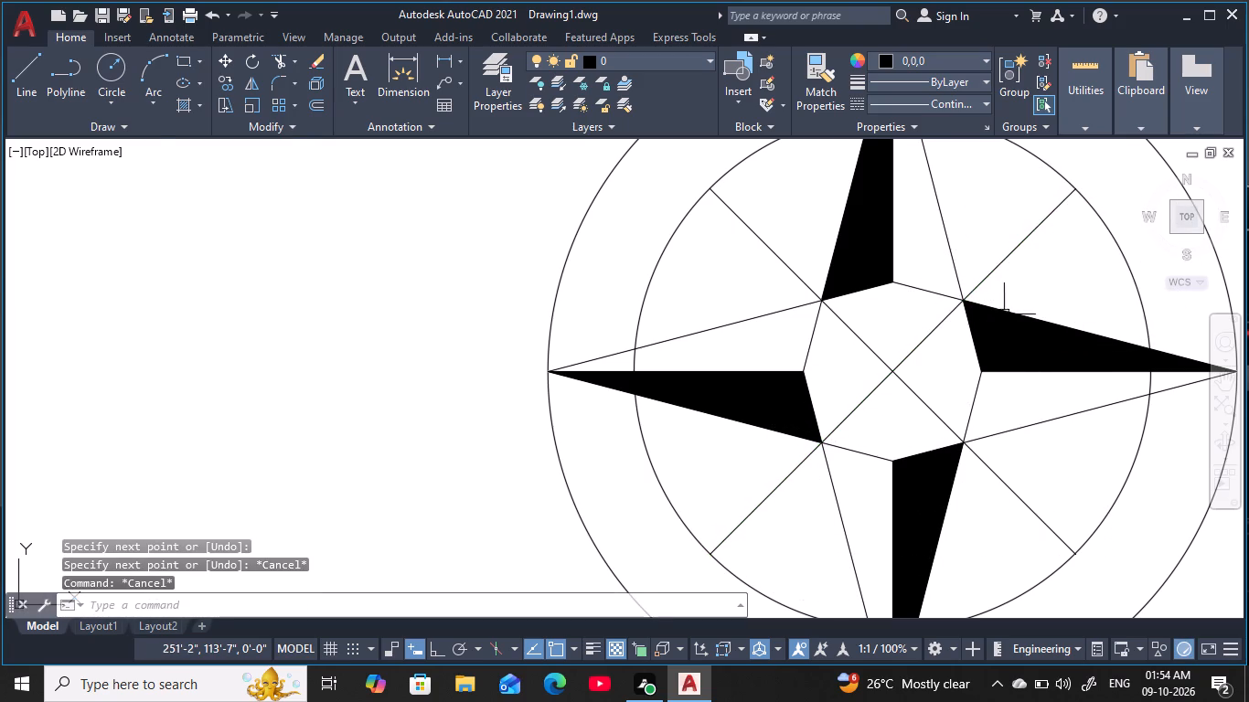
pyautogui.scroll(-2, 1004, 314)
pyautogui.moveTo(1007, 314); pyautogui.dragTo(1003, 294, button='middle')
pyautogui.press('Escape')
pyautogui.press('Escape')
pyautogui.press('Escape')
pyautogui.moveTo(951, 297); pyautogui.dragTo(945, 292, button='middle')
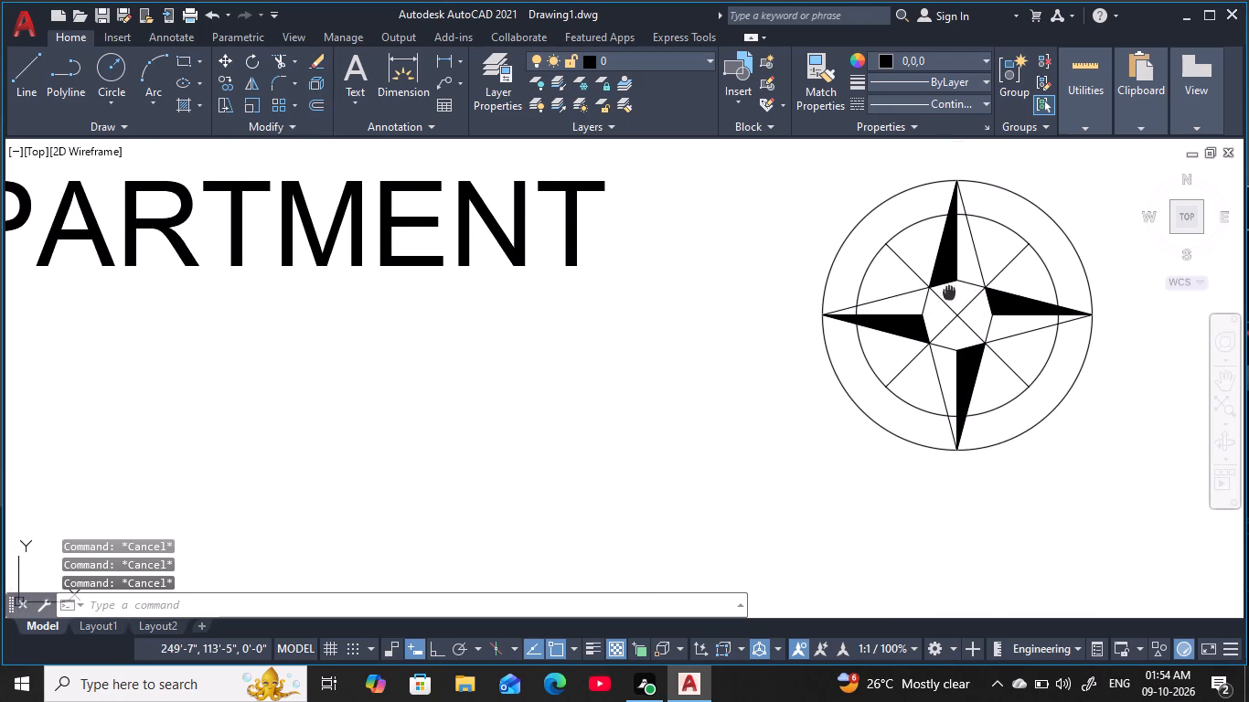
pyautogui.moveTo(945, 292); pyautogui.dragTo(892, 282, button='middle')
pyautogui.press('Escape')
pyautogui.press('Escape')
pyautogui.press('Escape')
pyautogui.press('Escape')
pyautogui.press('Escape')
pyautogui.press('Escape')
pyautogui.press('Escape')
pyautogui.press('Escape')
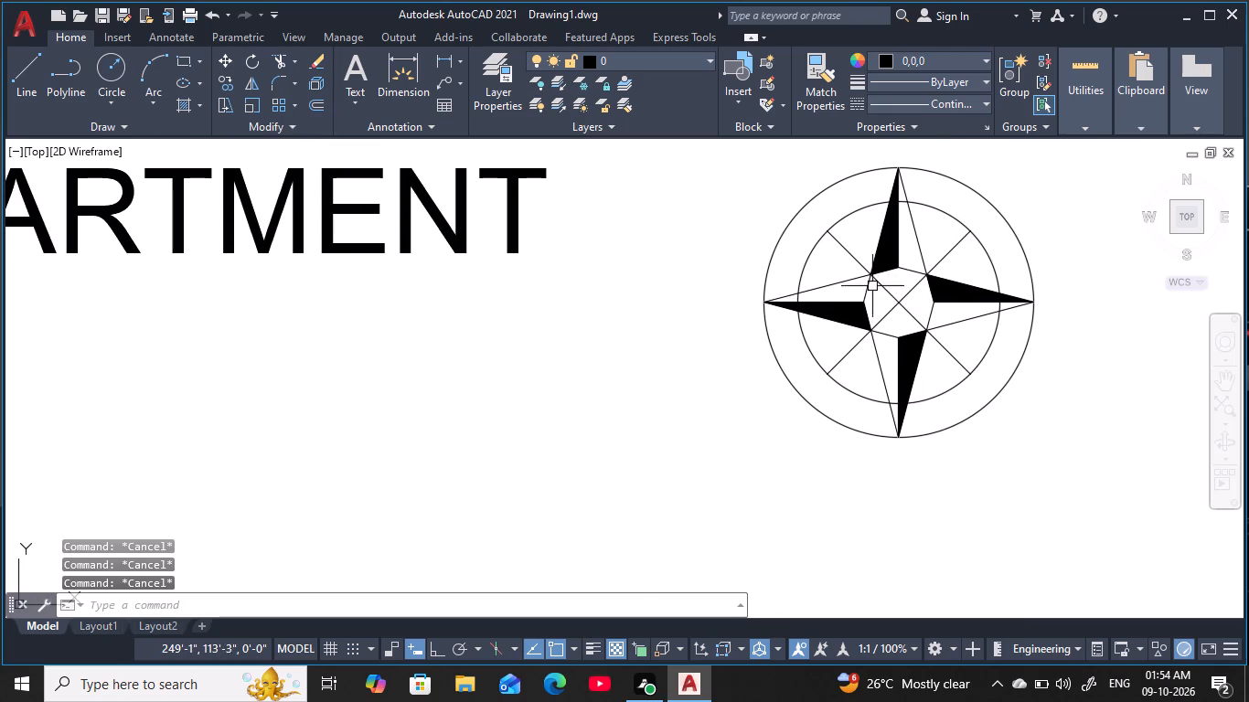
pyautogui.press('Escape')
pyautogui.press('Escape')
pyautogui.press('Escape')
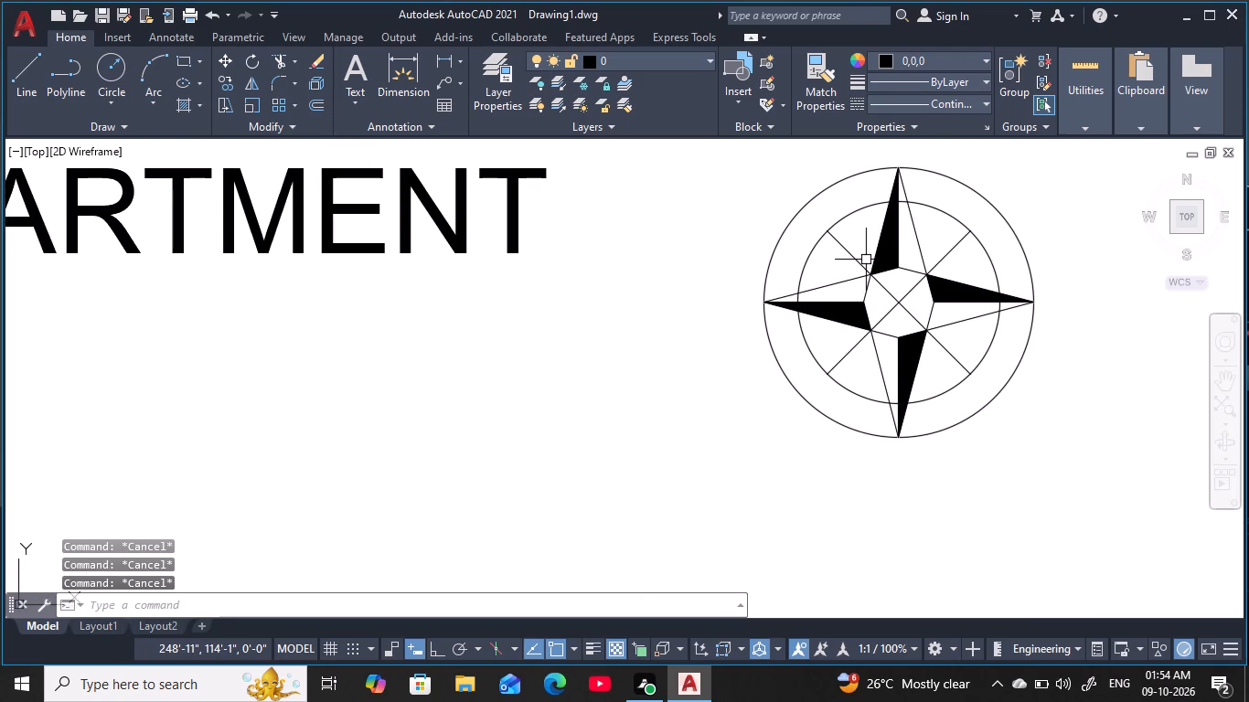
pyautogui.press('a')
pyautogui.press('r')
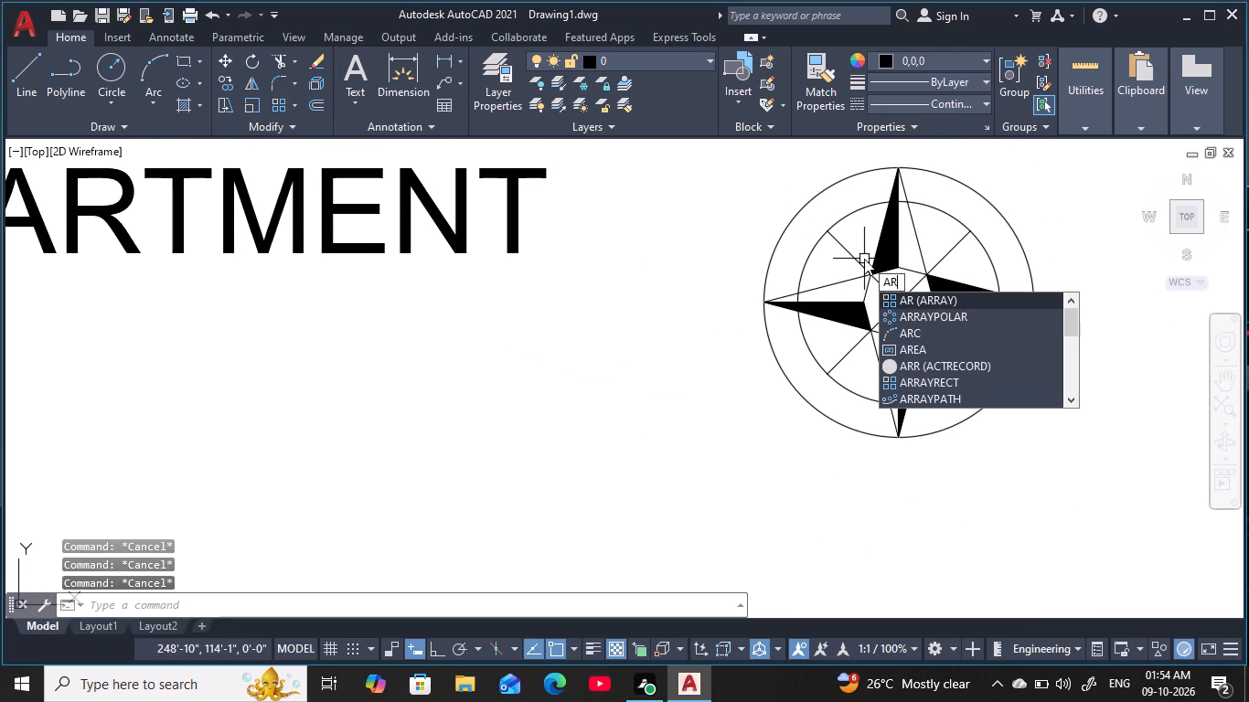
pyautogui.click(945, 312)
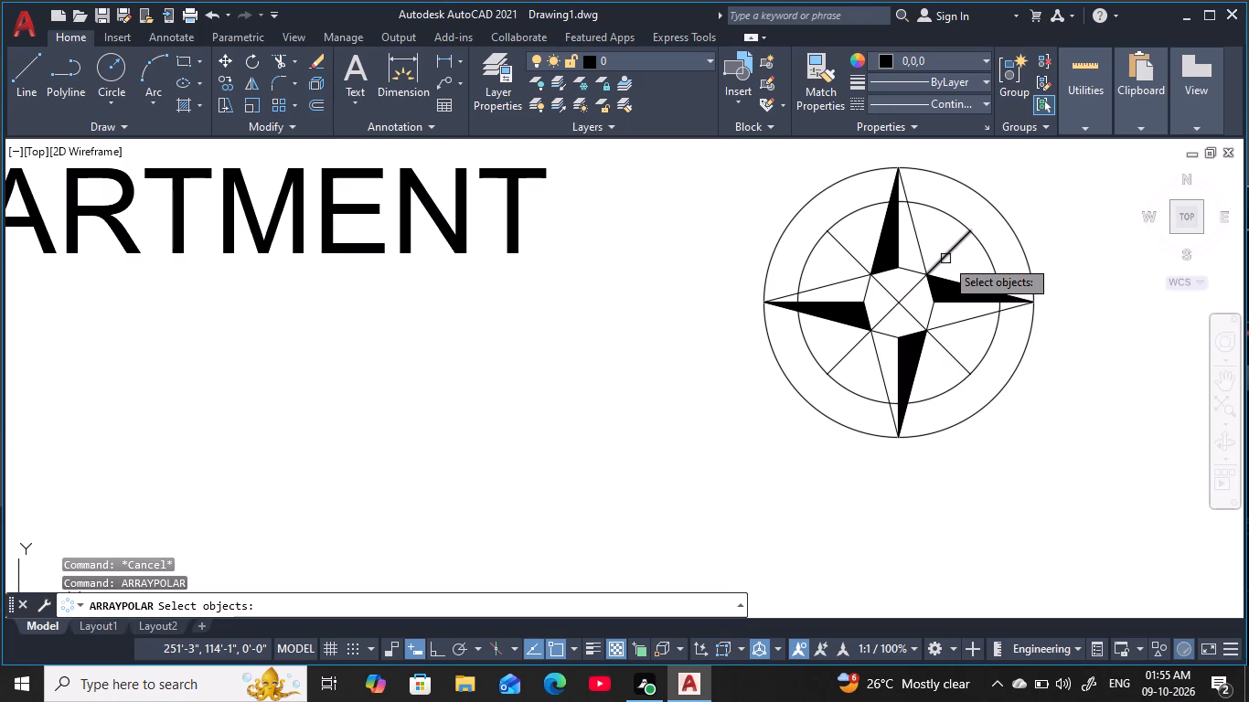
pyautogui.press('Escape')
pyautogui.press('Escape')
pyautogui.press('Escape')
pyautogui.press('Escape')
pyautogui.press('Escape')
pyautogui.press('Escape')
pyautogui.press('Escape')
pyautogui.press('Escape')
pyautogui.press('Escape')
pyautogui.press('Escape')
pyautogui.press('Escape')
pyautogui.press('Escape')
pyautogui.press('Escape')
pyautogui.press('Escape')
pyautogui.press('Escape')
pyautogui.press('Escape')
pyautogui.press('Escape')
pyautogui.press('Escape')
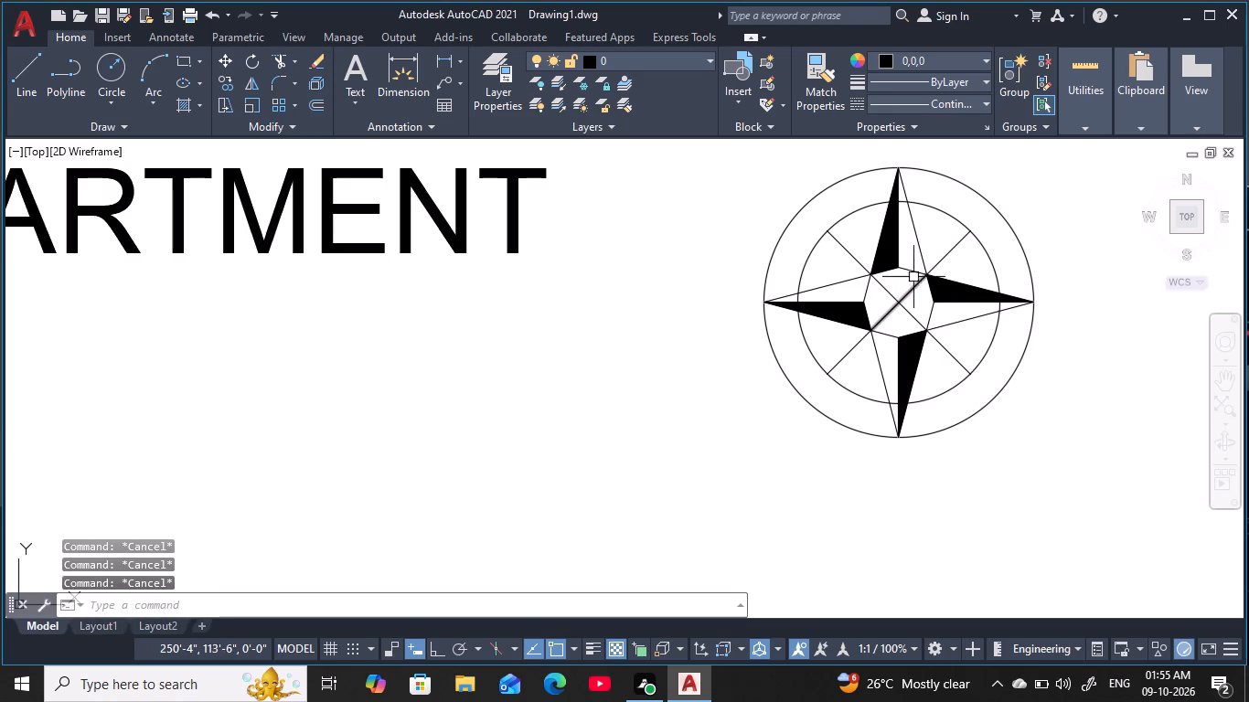
# Draw a line from the upper-right diagonal's outer end to the unshaded edge of the star's north point.
pyautogui.press('l')
pyautogui.press('space')
pyautogui.scroll(2, 984, 232)
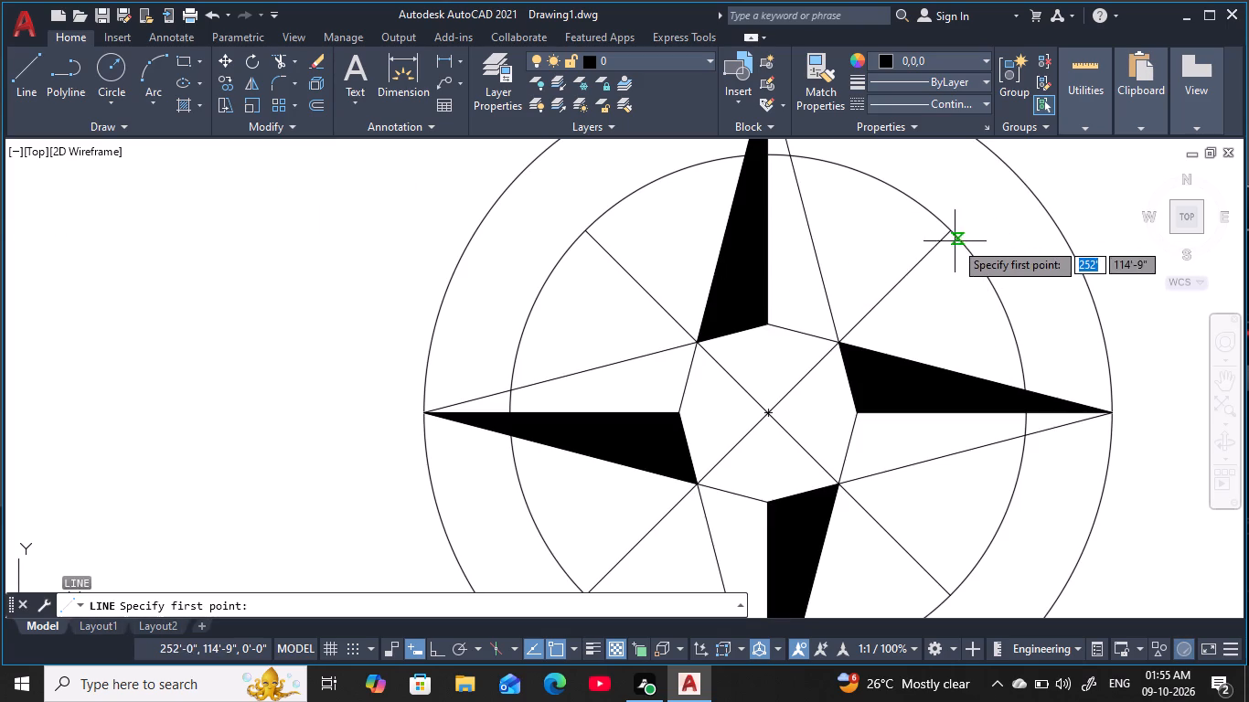
pyautogui.click(945, 232)
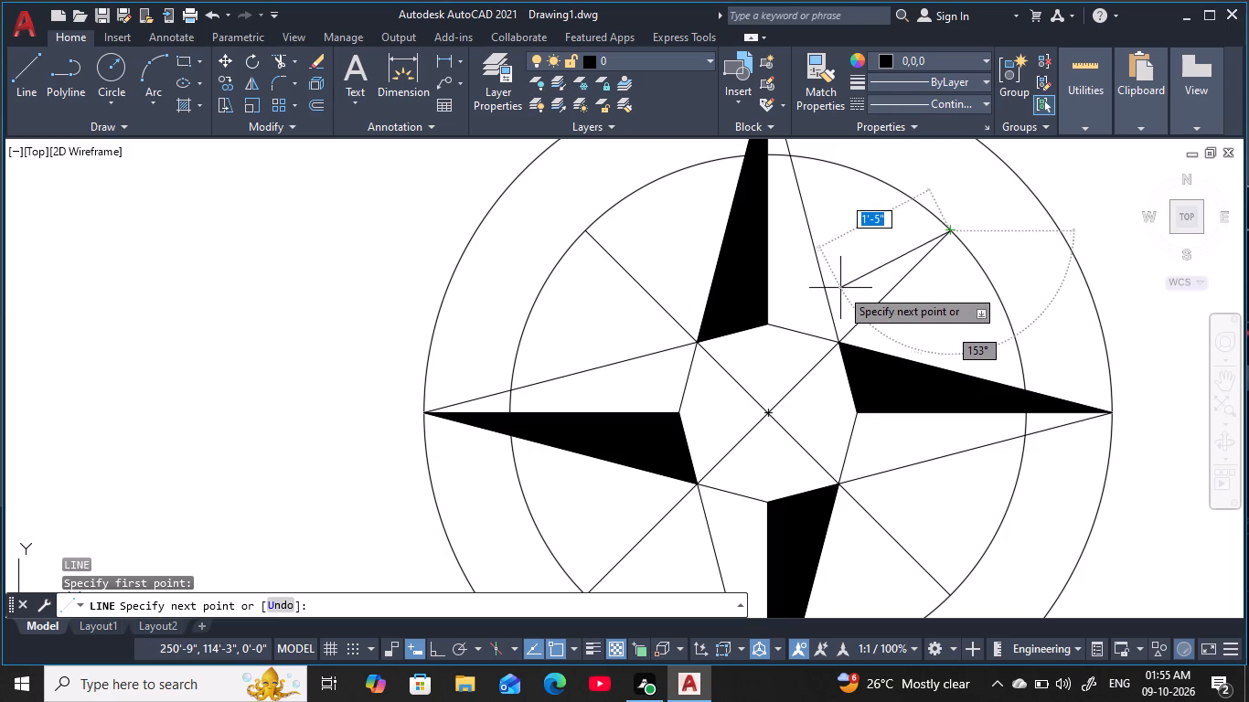
pyautogui.click(823, 284)
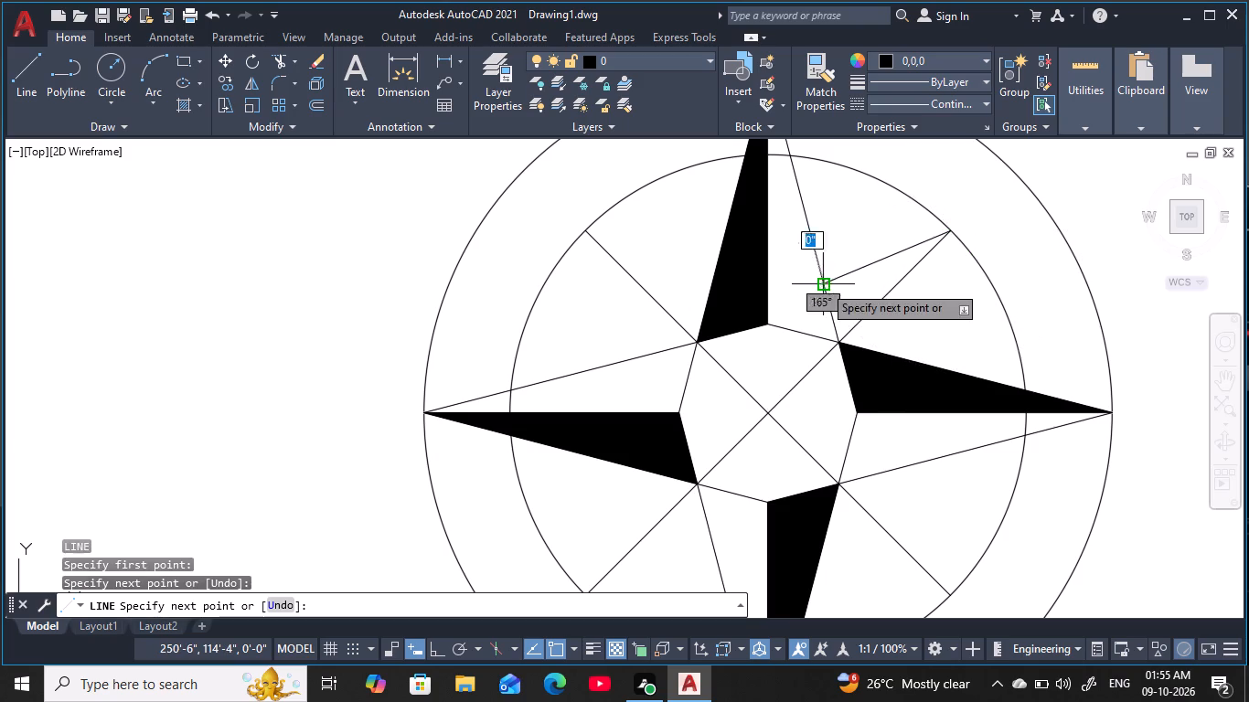
pyautogui.press('Escape')
pyautogui.press('Escape')
pyautogui.press('Escape')
pyautogui.press('Escape')
pyautogui.press('Escape')
pyautogui.press('Escape')
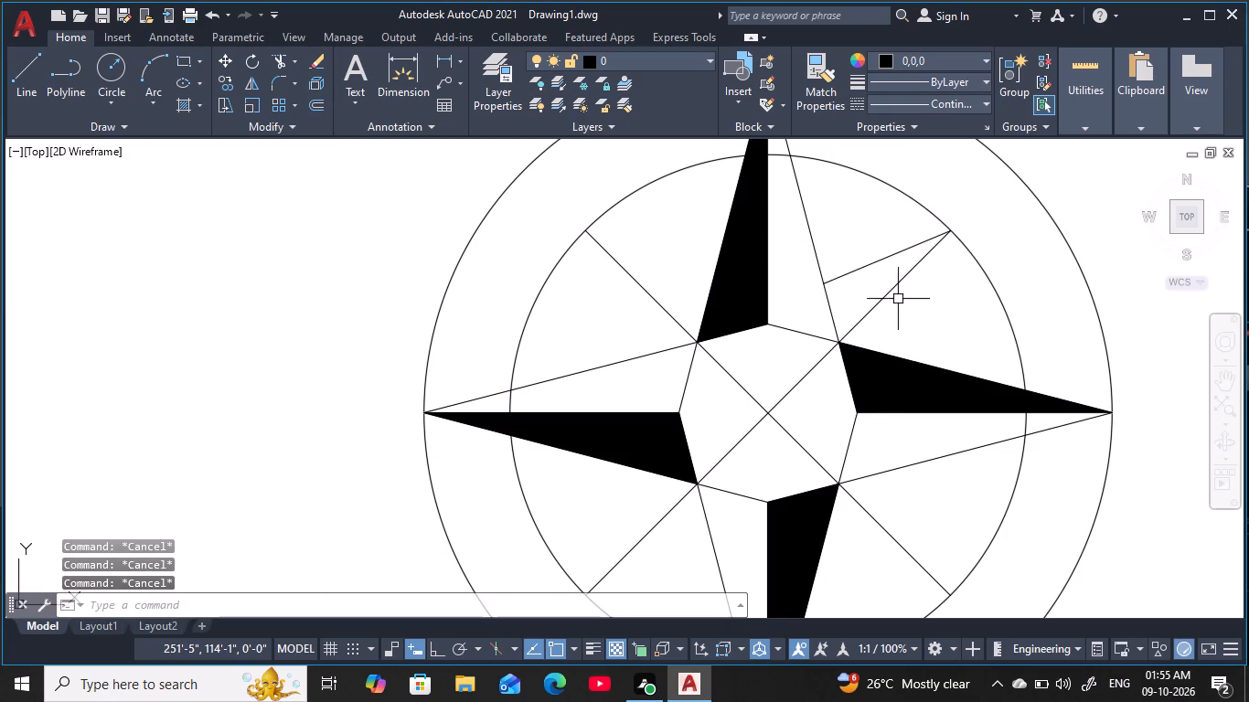
pyautogui.press('a')
pyautogui.press('Escape')
pyautogui.press('Escape')
pyautogui.press('Escape')
pyautogui.press('Escape')
pyautogui.press('Escape')
pyautogui.press('Escape')
pyautogui.press('Escape')
pyautogui.press('Escape')
pyautogui.press('Escape')
pyautogui.press('Escape')
pyautogui.press('Escape')
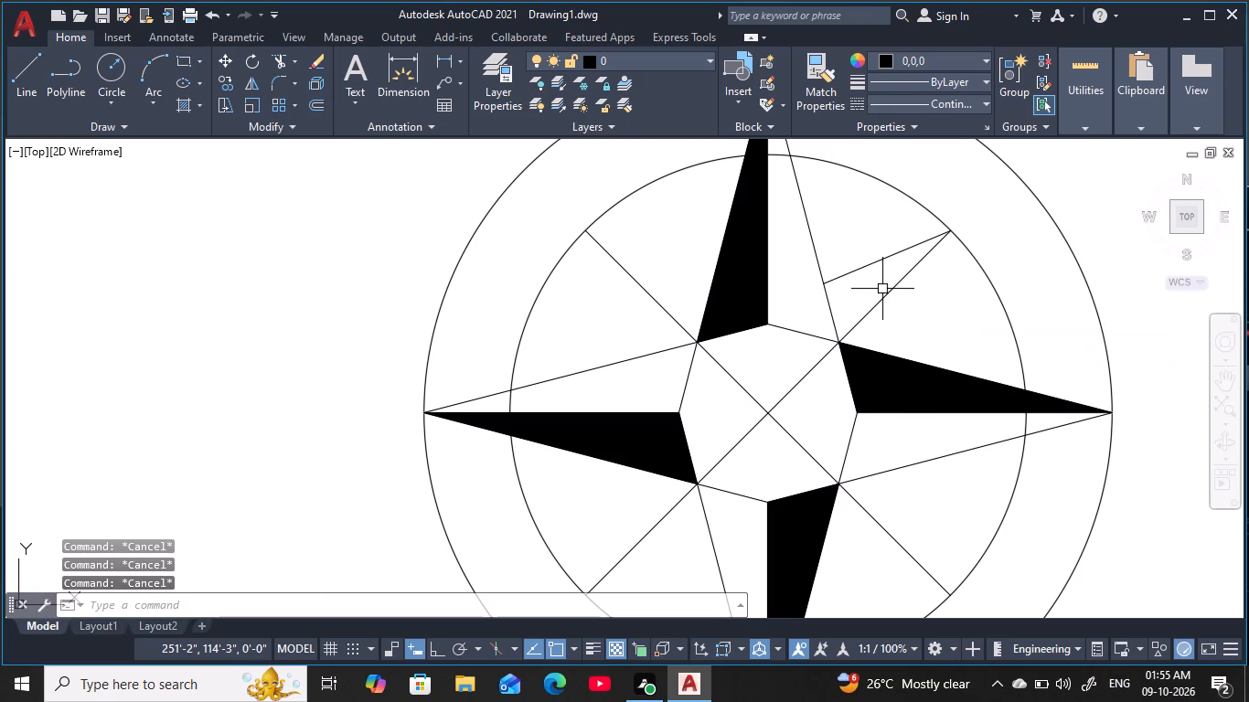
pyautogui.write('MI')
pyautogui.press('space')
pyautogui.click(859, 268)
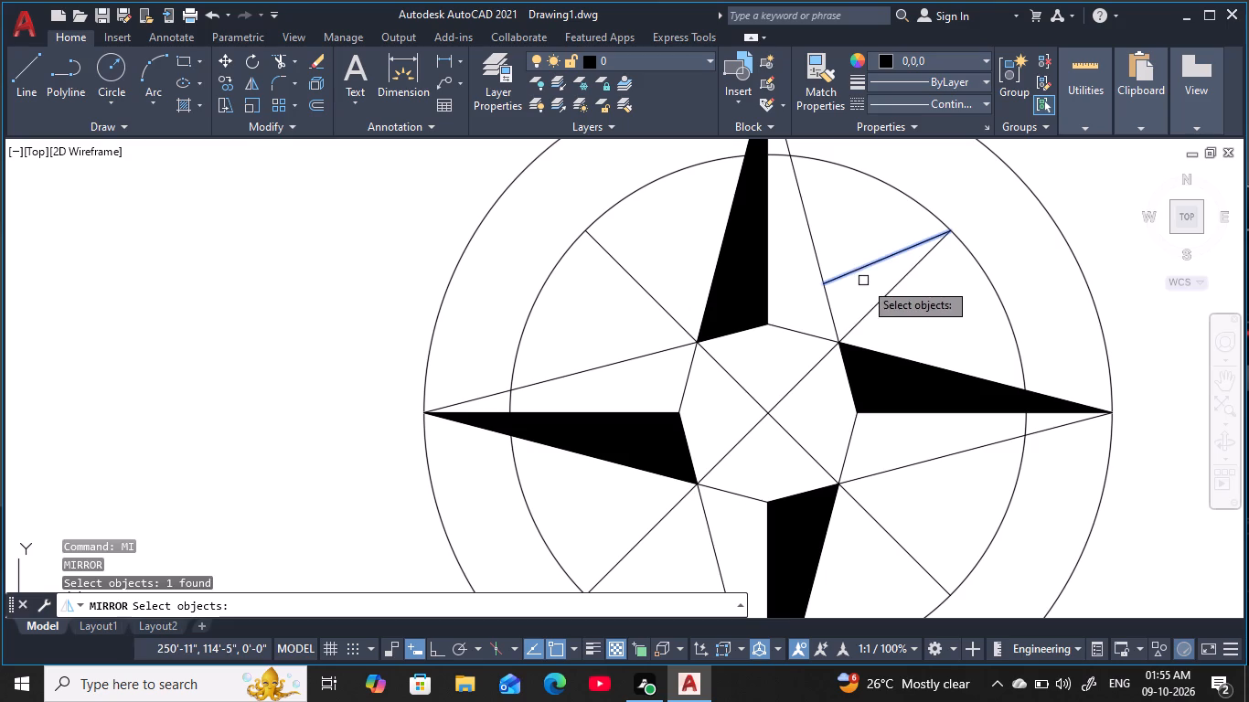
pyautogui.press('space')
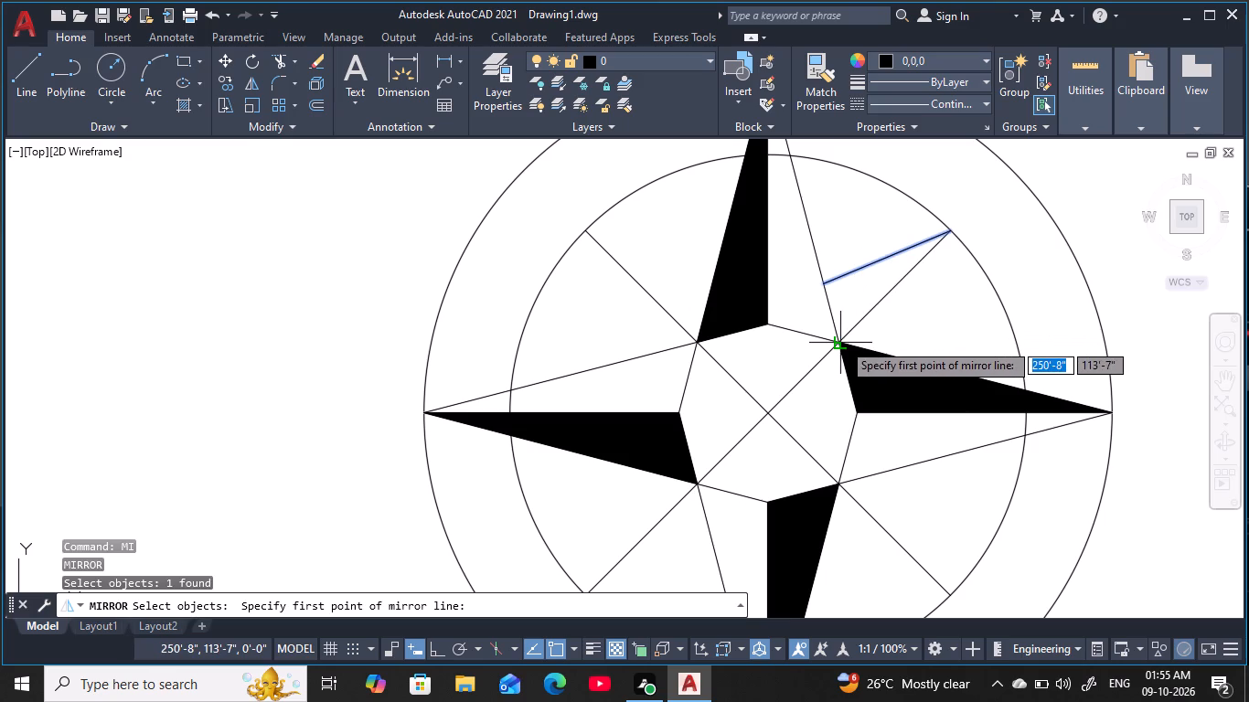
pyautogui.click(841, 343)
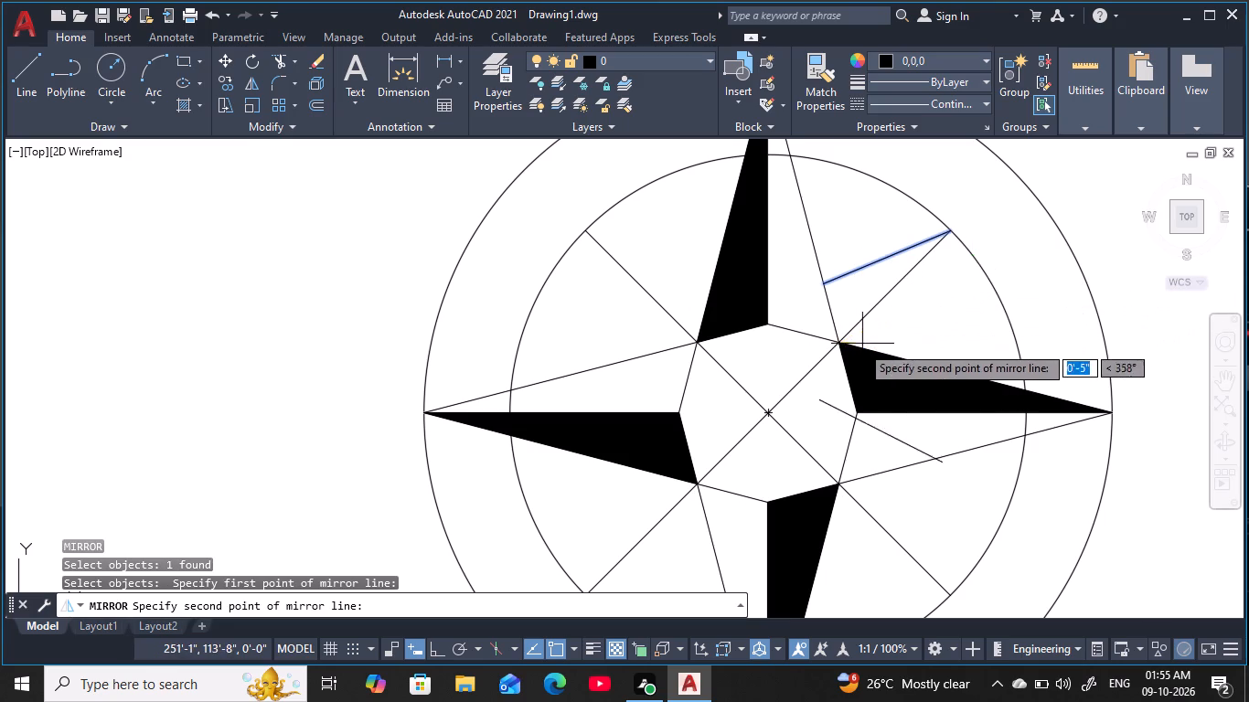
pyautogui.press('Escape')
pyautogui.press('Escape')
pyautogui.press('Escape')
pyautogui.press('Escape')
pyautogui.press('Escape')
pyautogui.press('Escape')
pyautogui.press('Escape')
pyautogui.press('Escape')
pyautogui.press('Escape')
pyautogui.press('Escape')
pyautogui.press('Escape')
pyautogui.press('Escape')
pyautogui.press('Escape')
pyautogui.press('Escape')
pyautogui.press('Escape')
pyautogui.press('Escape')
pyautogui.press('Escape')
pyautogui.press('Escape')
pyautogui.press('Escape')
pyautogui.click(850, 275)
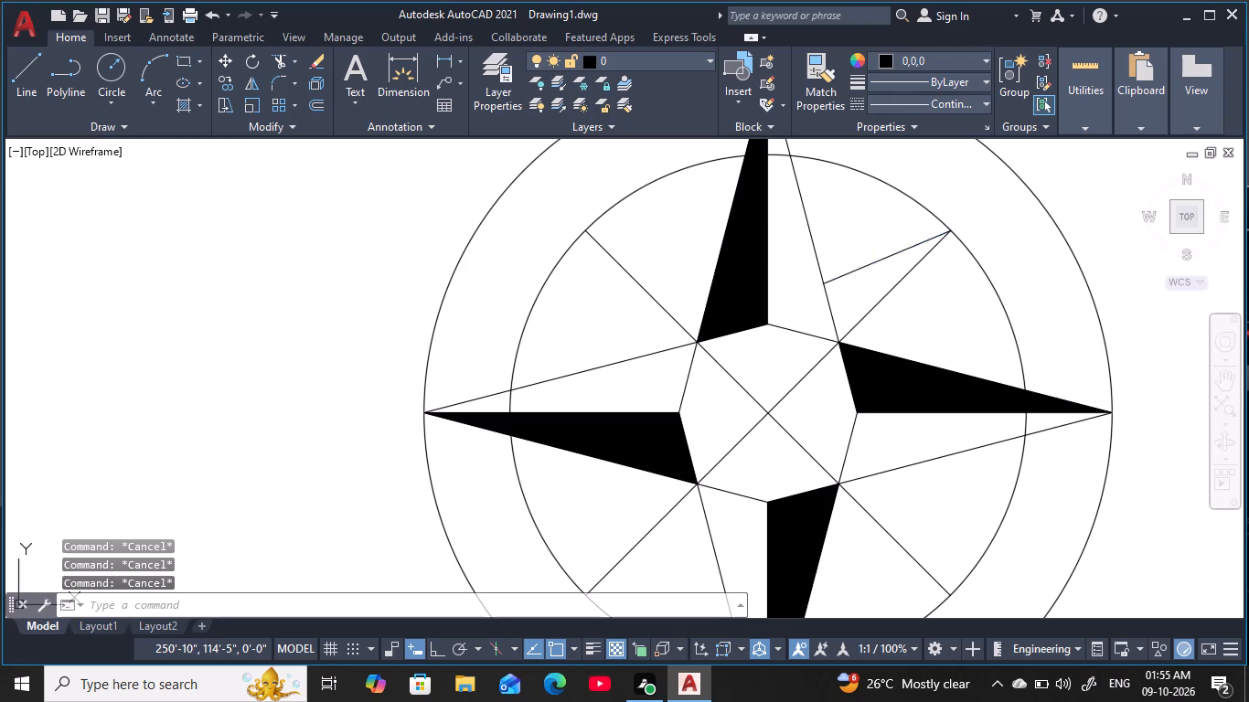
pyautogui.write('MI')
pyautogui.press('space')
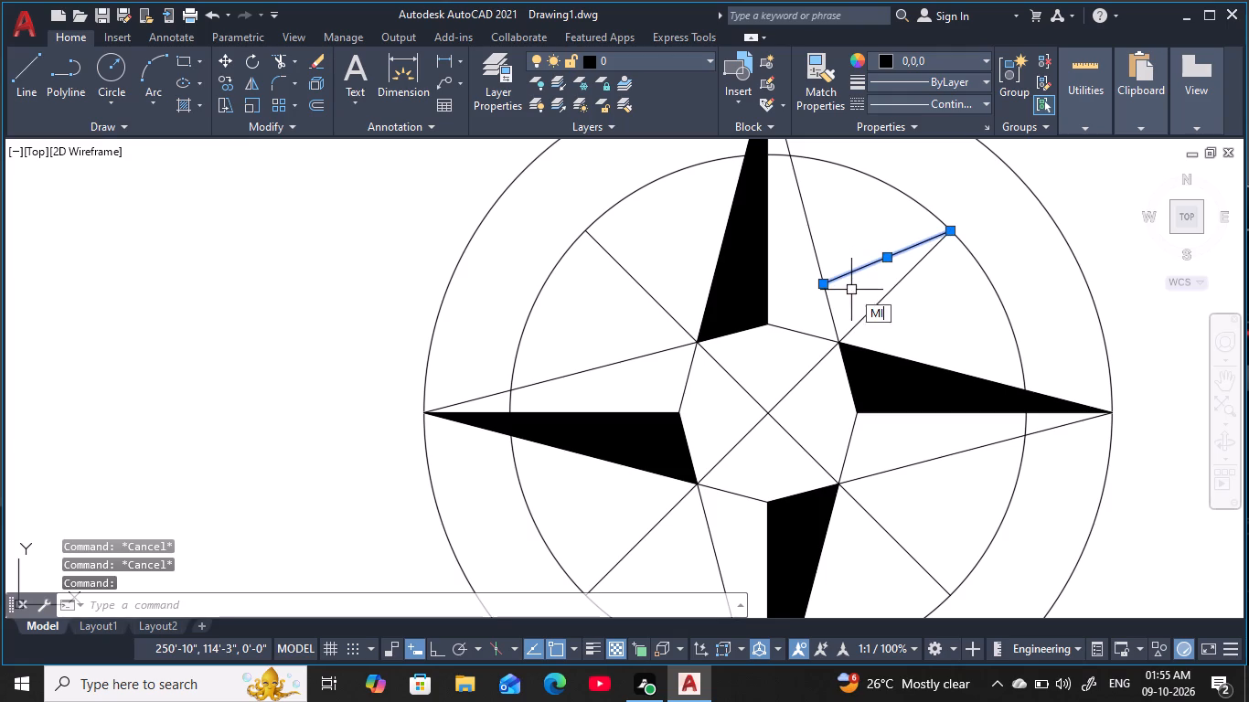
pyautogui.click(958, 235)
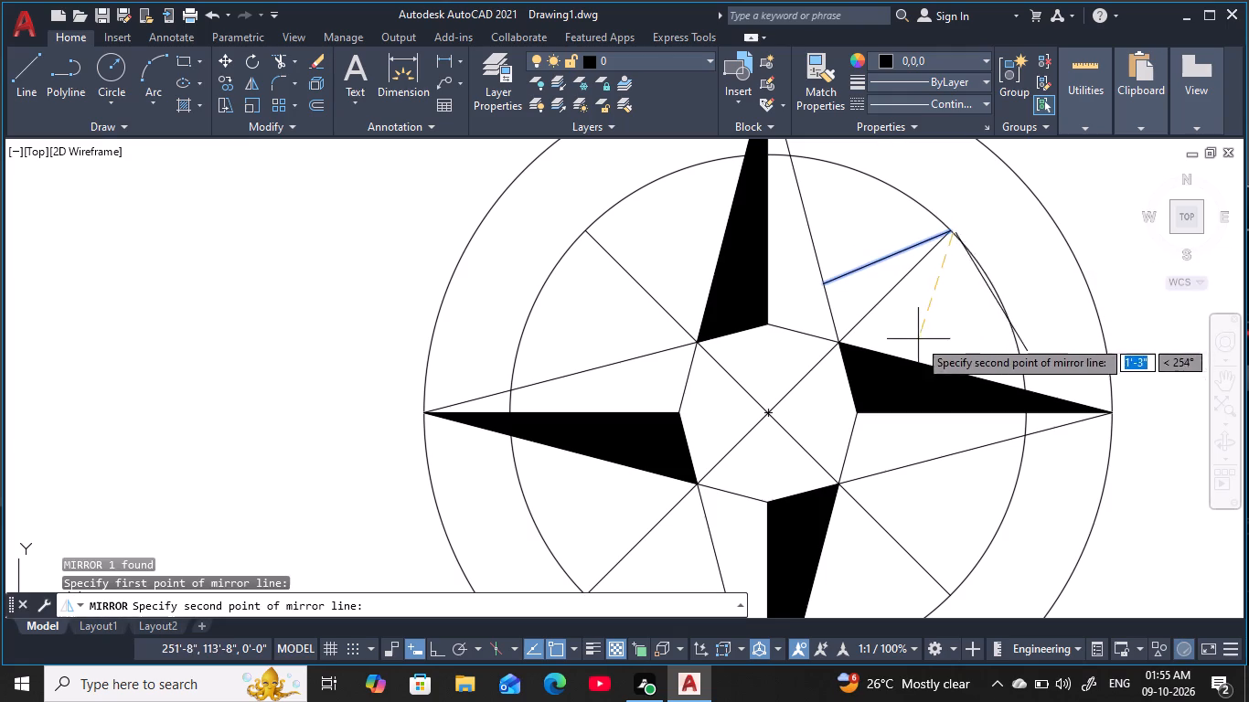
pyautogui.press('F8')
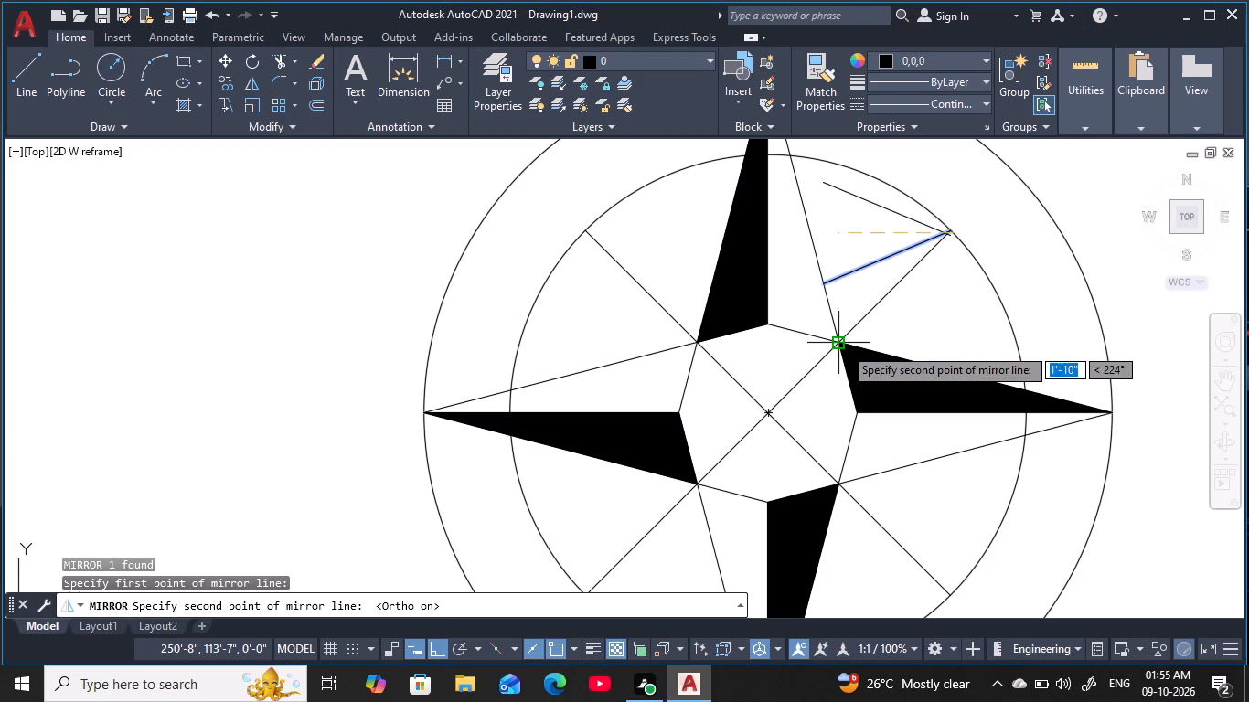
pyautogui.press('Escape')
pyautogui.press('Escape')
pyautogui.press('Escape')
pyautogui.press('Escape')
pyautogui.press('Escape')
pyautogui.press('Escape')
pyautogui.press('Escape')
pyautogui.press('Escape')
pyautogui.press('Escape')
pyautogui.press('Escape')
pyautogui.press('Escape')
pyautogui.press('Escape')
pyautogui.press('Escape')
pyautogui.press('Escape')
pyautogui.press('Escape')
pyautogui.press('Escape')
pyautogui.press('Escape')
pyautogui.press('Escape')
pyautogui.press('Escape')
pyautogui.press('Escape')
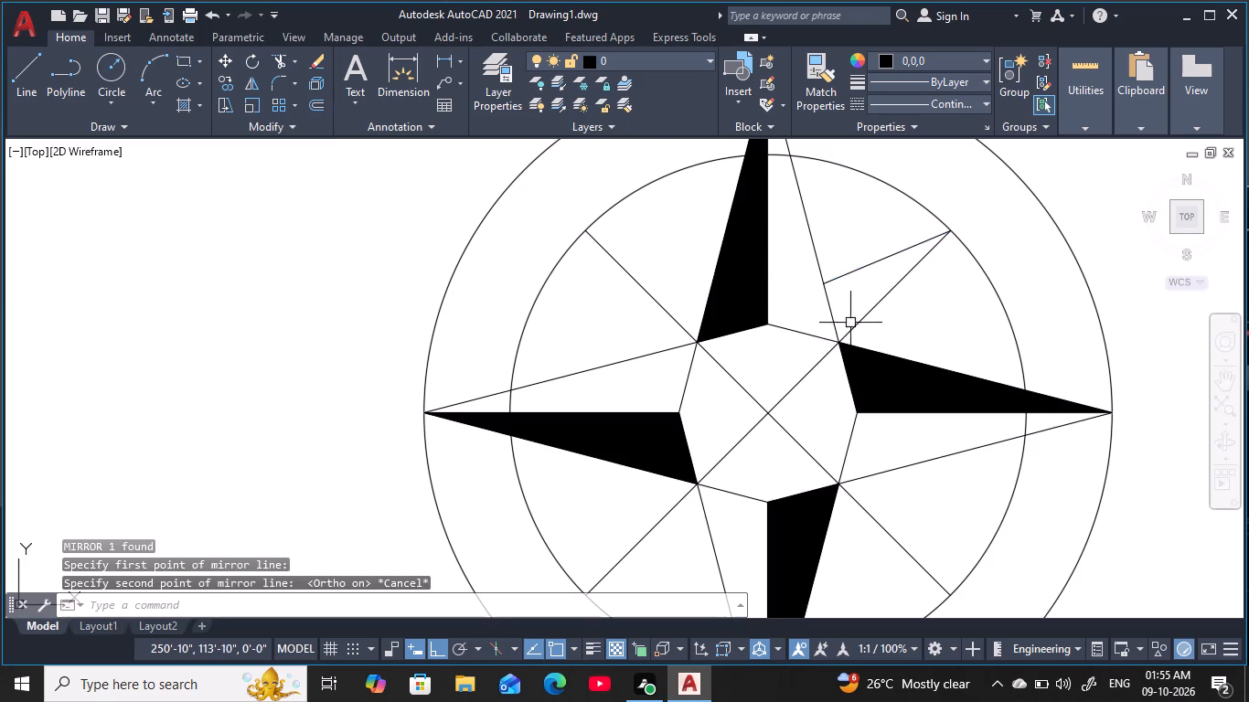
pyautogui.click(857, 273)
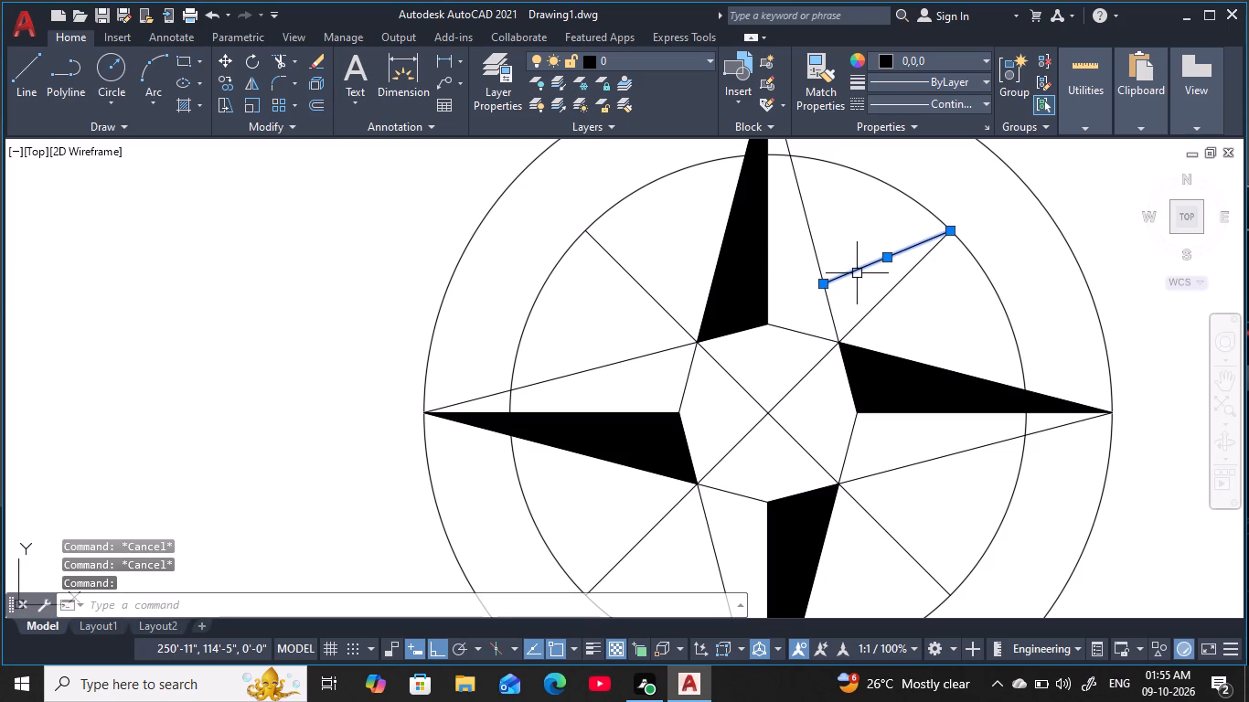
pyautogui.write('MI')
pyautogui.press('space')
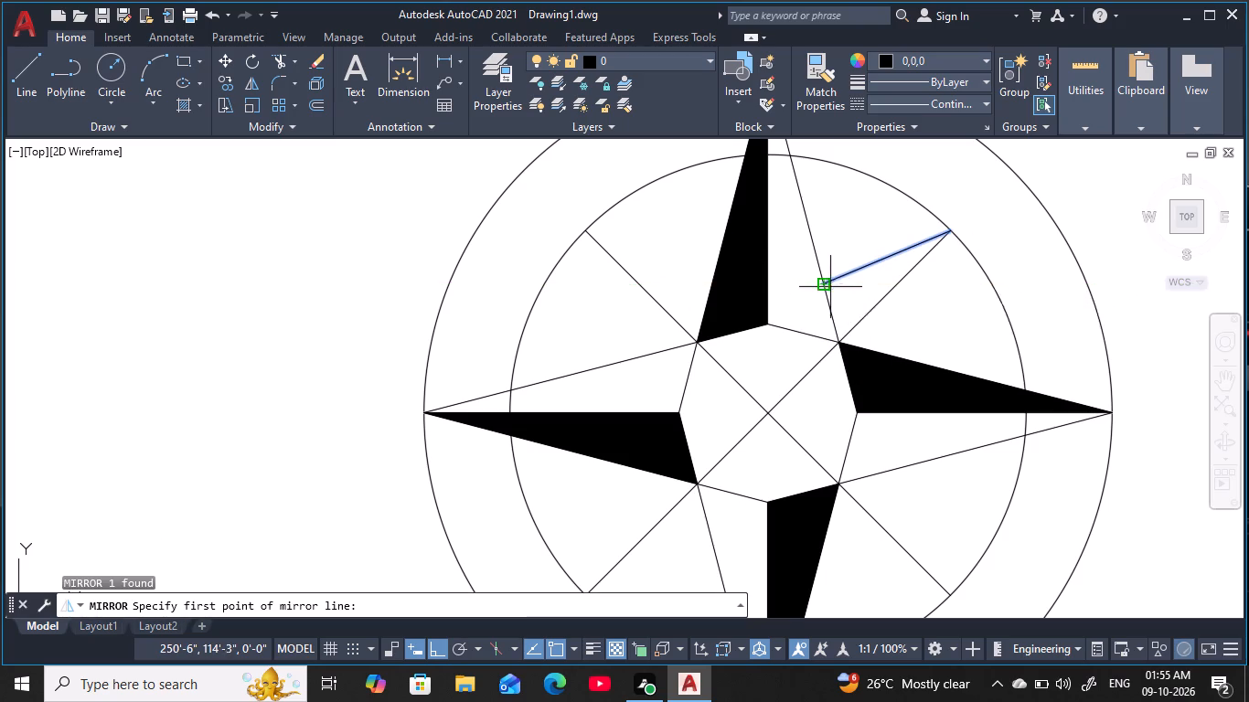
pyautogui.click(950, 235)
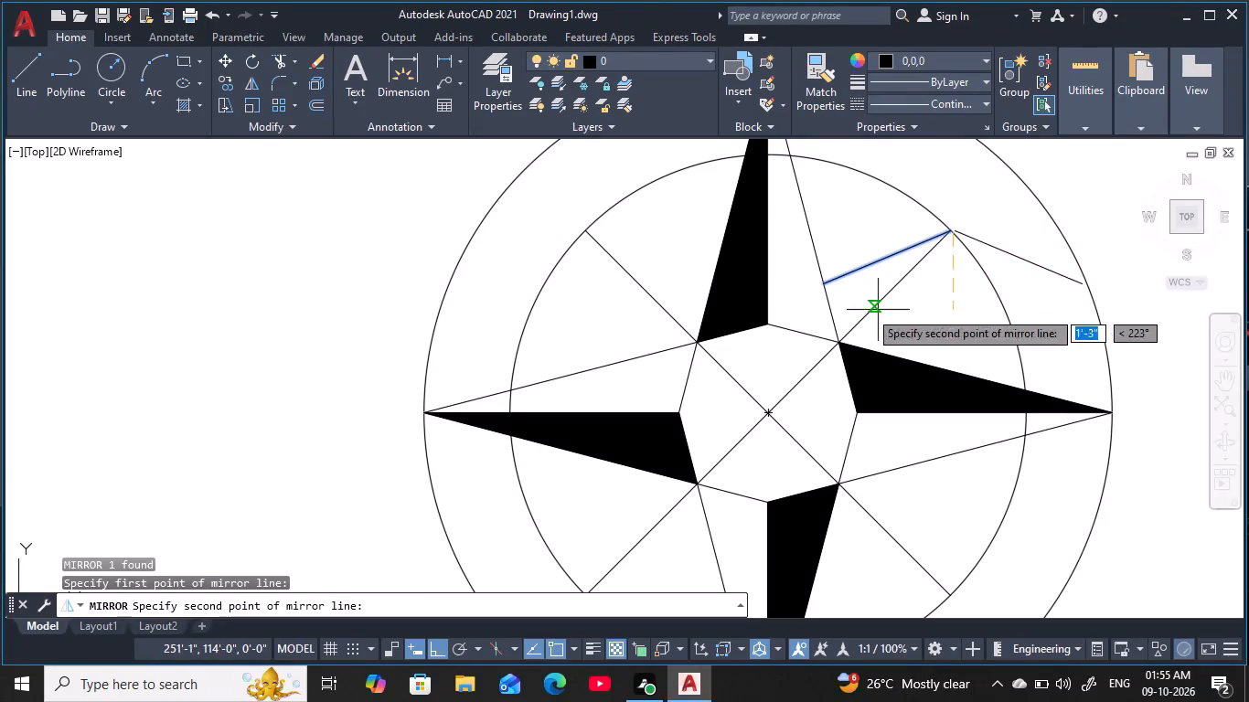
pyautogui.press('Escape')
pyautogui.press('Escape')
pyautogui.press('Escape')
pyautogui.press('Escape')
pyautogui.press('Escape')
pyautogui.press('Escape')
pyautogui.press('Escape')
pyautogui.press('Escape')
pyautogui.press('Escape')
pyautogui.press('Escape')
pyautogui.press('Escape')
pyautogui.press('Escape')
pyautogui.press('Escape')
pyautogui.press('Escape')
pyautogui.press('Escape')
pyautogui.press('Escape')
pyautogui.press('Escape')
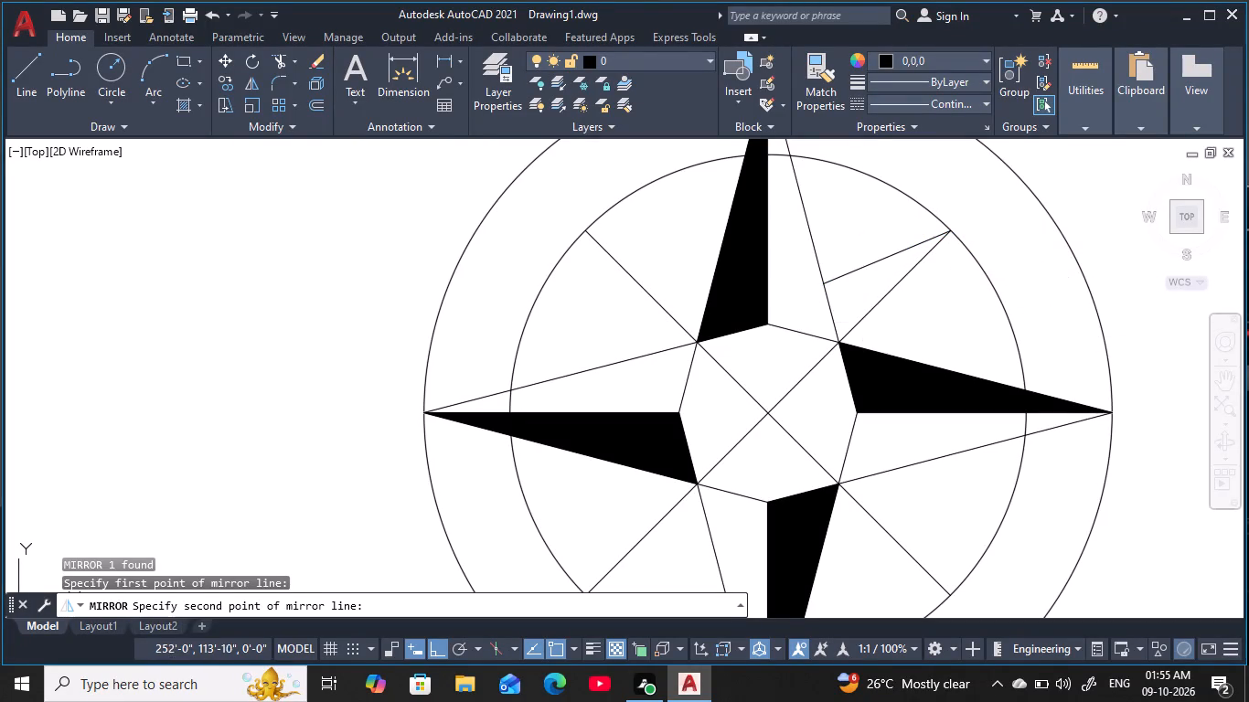
# Mirror the short line beside the star's north point across the upper-right diagonal, keeping the original line.
pyautogui.click(862, 271)
pyautogui.write('MI')
pyautogui.press('space')
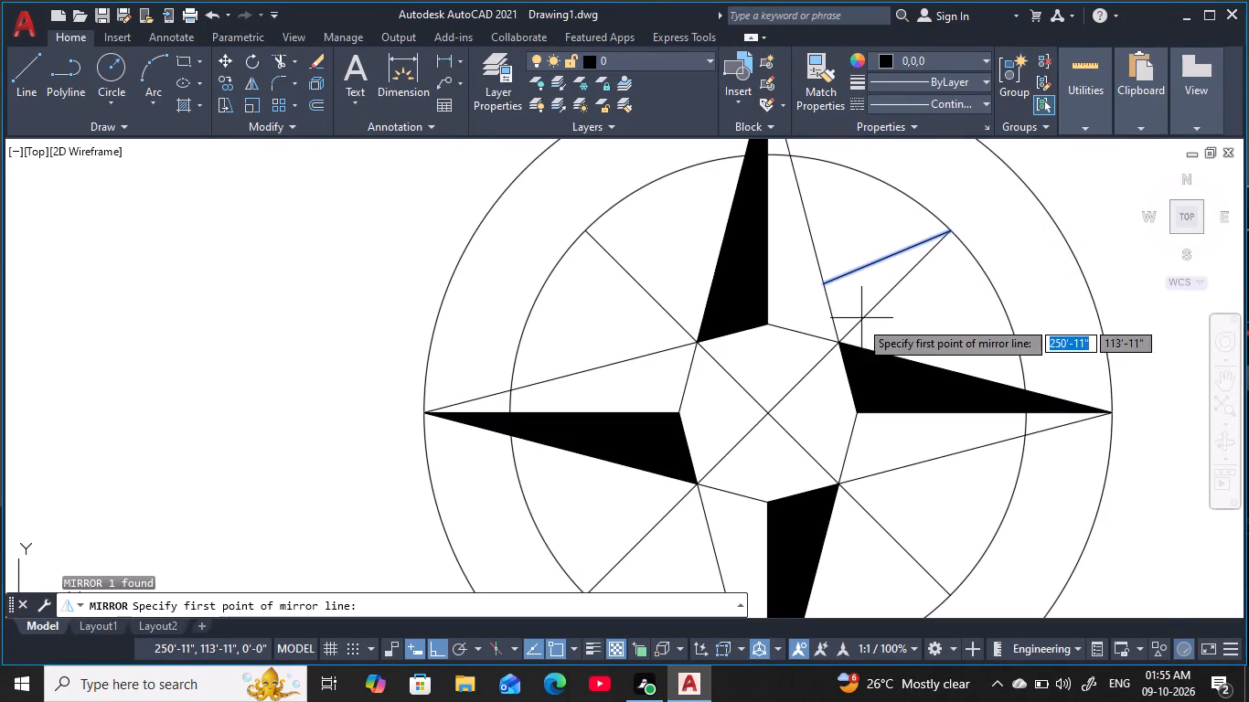
pyautogui.click(841, 343)
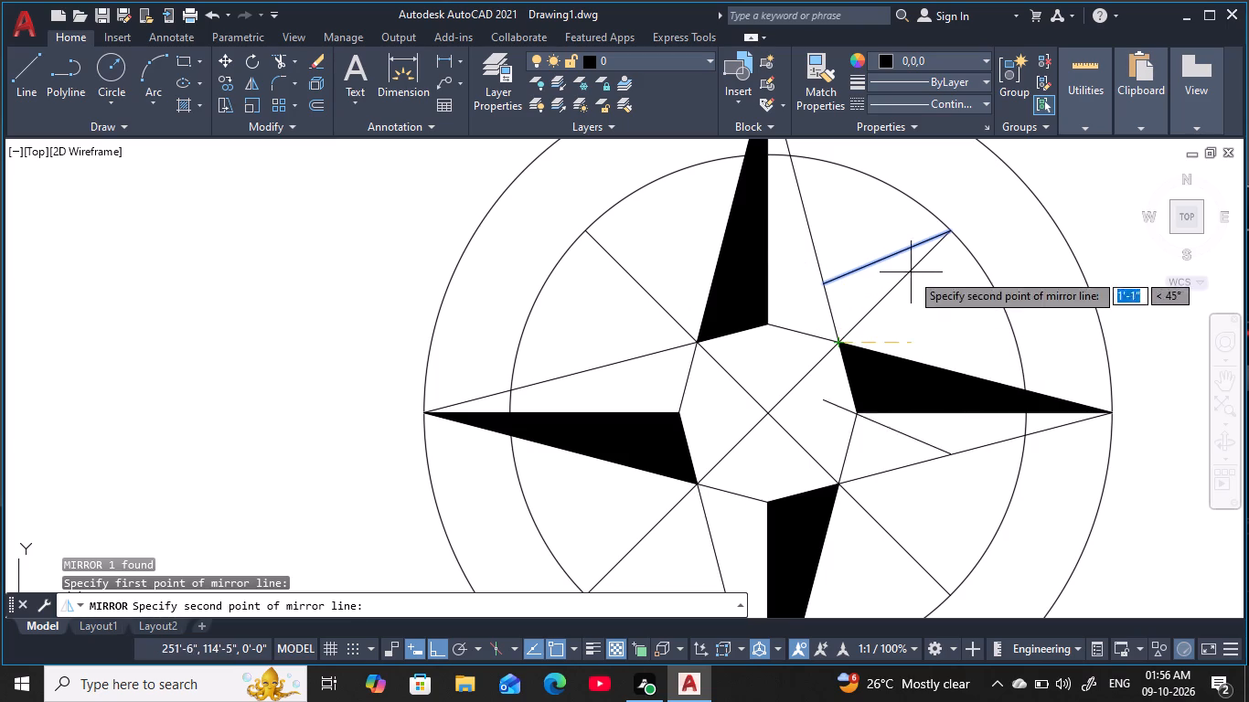
pyautogui.click(950, 228)
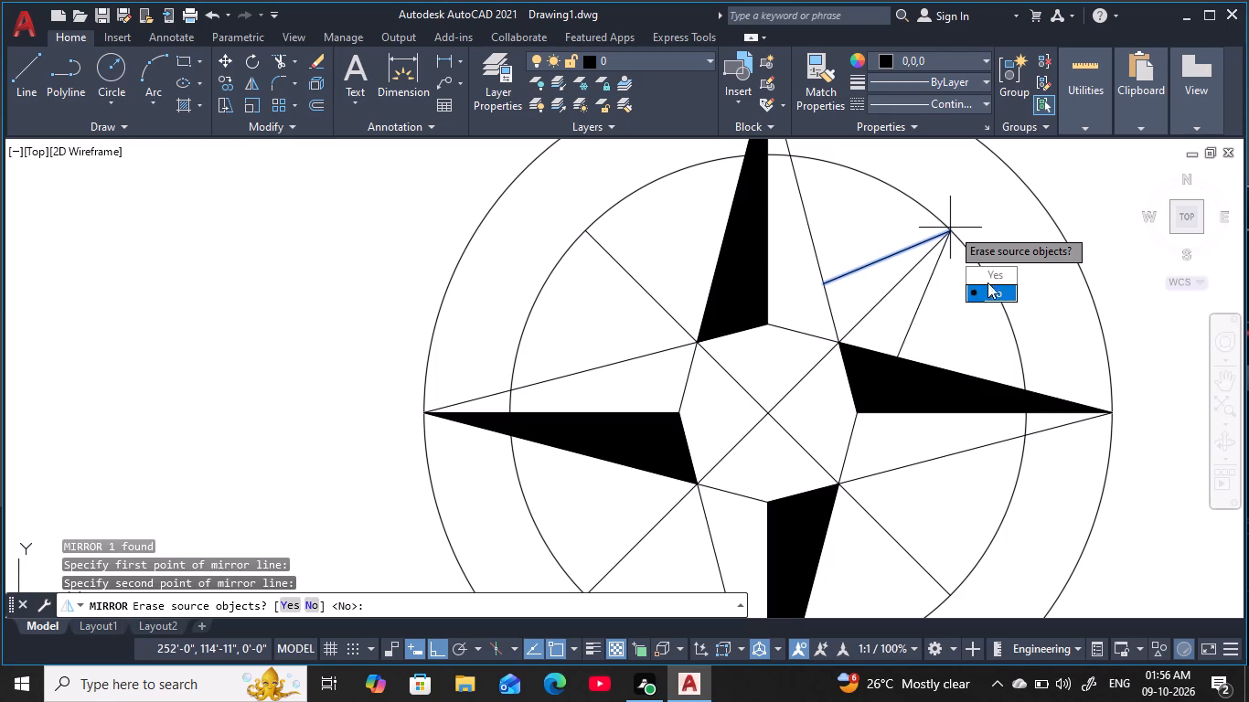
pyautogui.moveTo(992, 287); pyautogui.dragTo(952, 226)
pyautogui.press('Escape')
pyautogui.press('Escape')
pyautogui.scroll(-1, 919, 284)
pyautogui.moveTo(927, 281); pyautogui.dragTo(958, 256, button='middle')
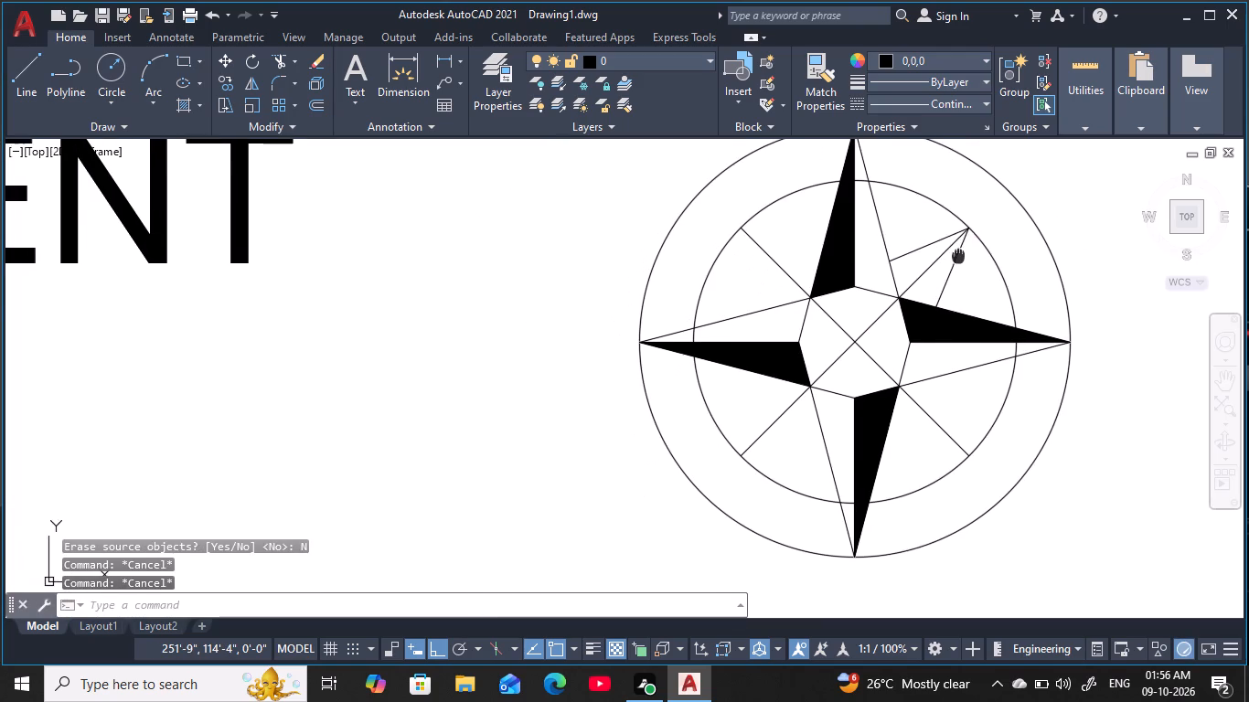
pyautogui.press('Escape')
pyautogui.press('Escape')
pyautogui.press('Escape')
pyautogui.press('Escape')
pyautogui.press('Escape')
pyautogui.press('Escape')
pyautogui.press('Escape')
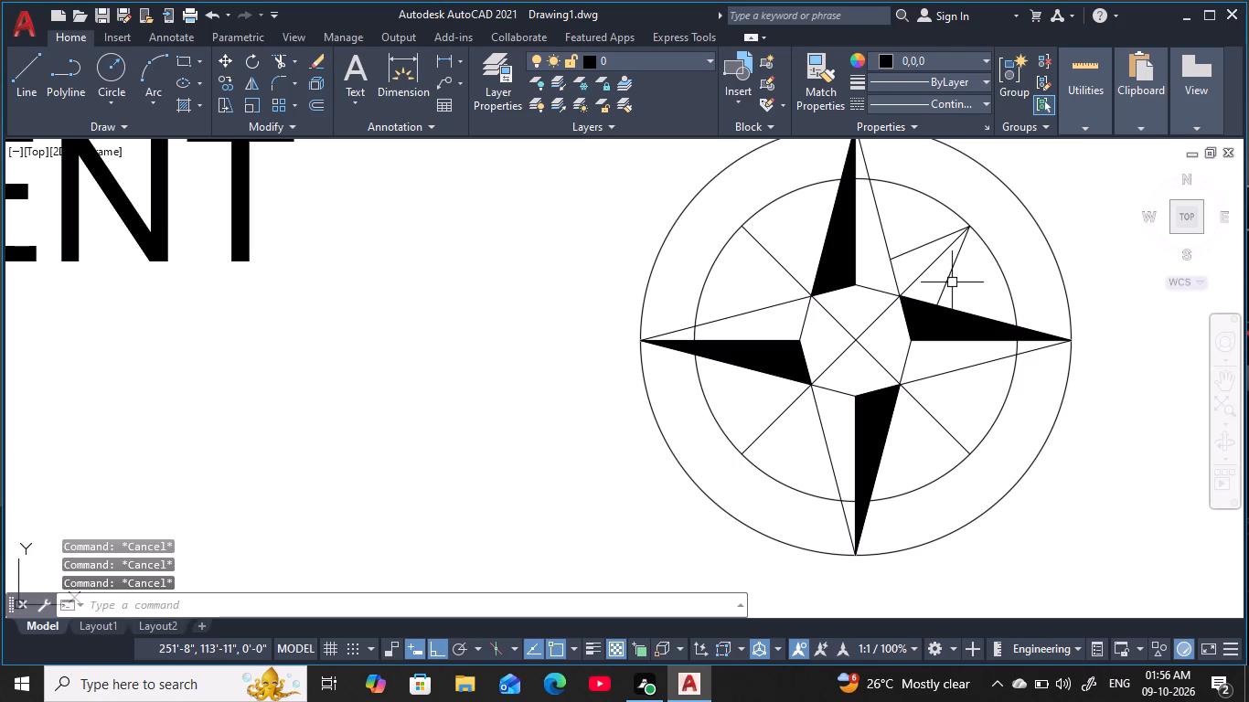
# Create a polar array of the two upper-right diagonal point lines around the star's center with 4 items.
pyautogui.press('a')
pyautogui.write('RR')
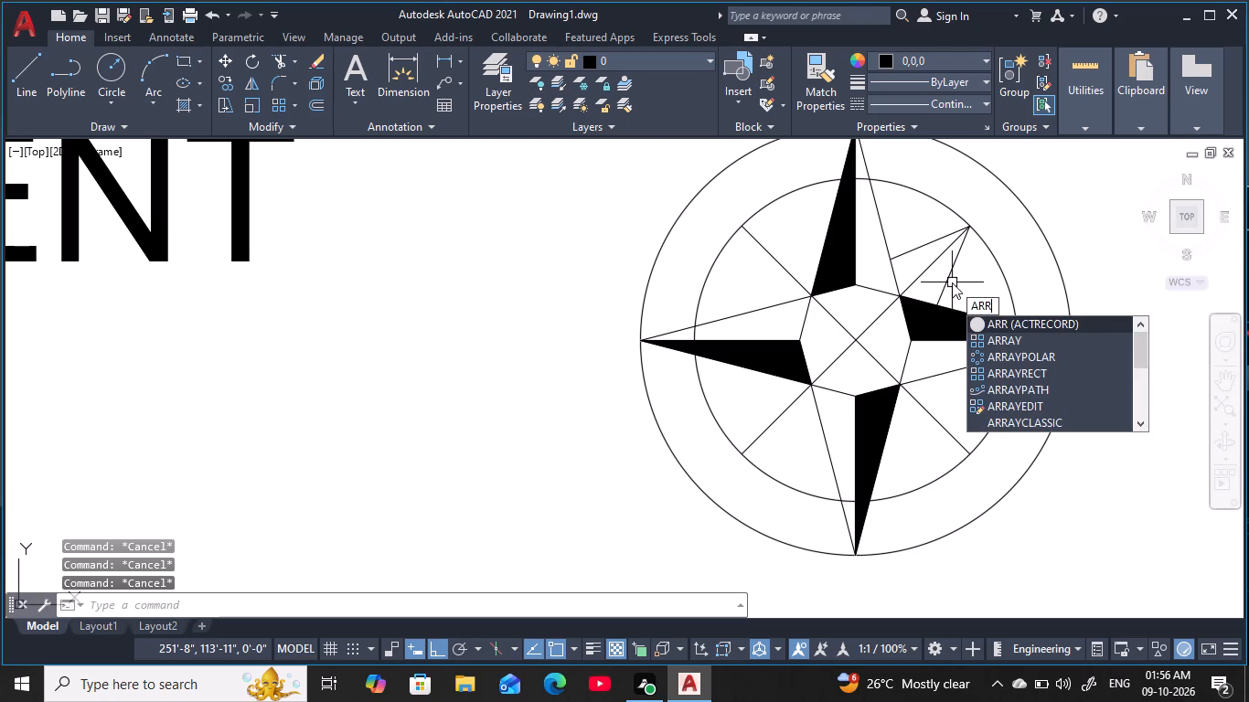
pyautogui.click(1030, 350)
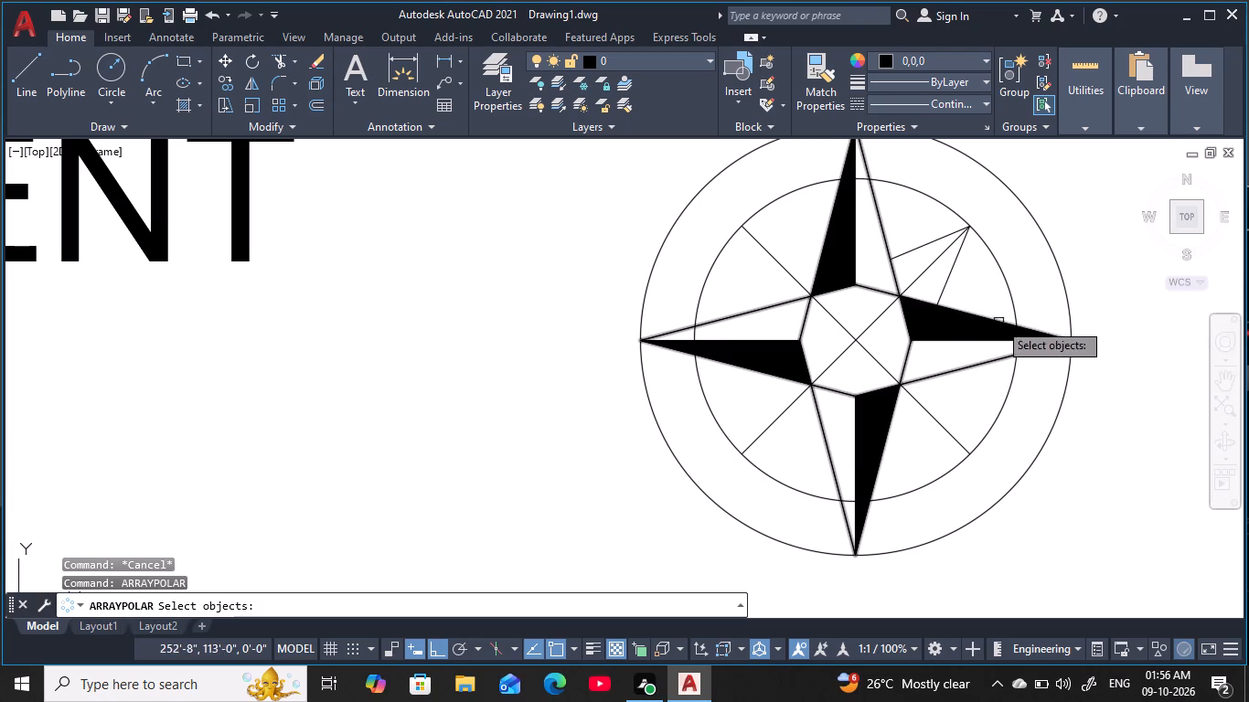
pyautogui.click(943, 286)
pyautogui.click(918, 243)
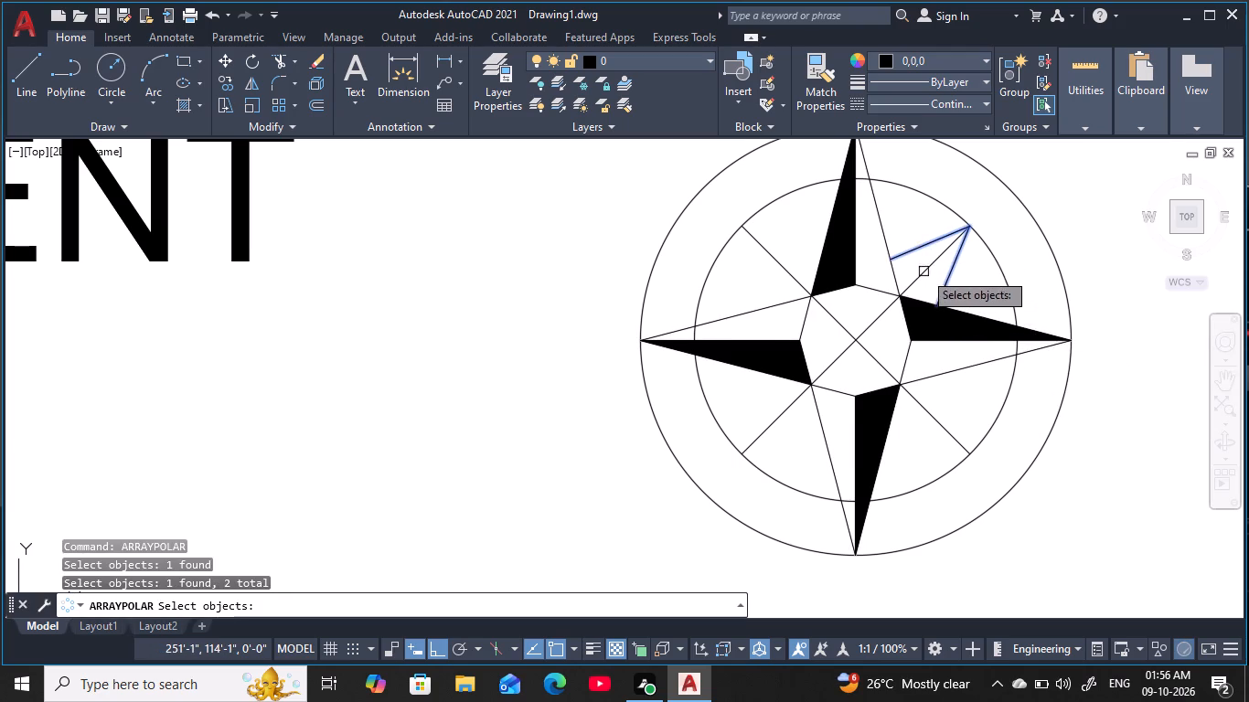
pyautogui.press('space')
pyautogui.click(859, 340)
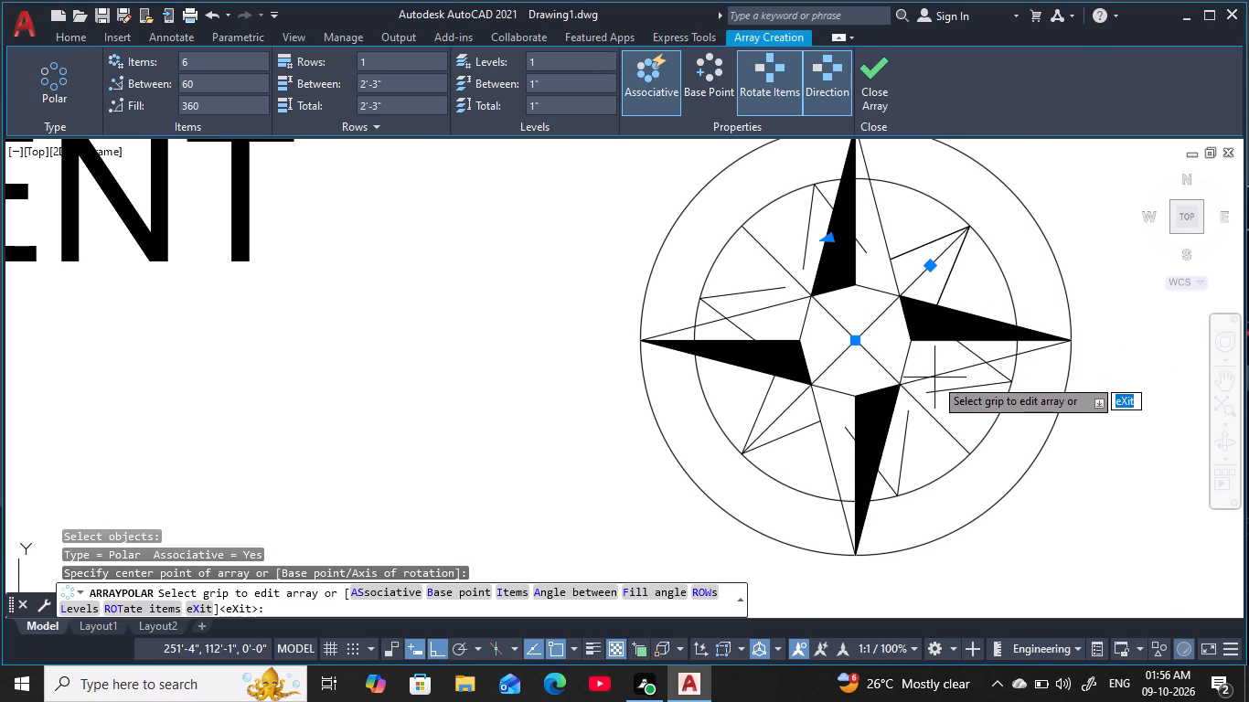
pyautogui.click(221, 61)
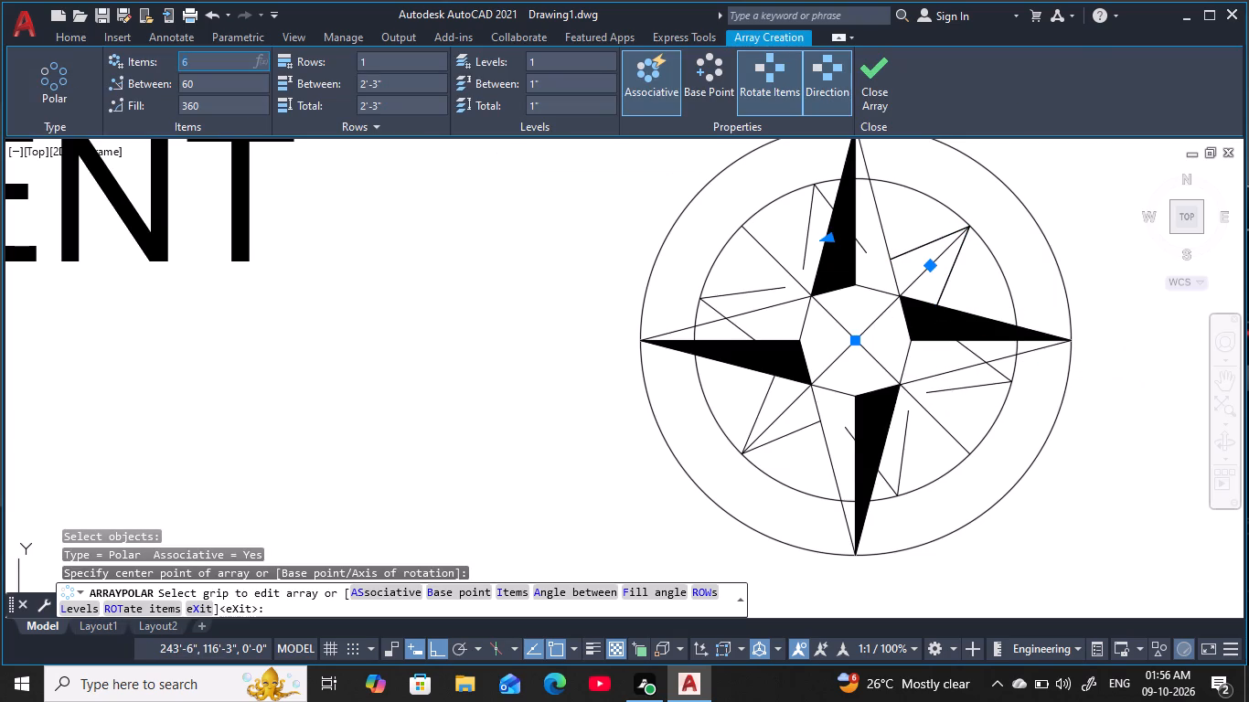
pyautogui.press('BackSpace')
pyautogui.press('4')
pyautogui.click(868, 77)
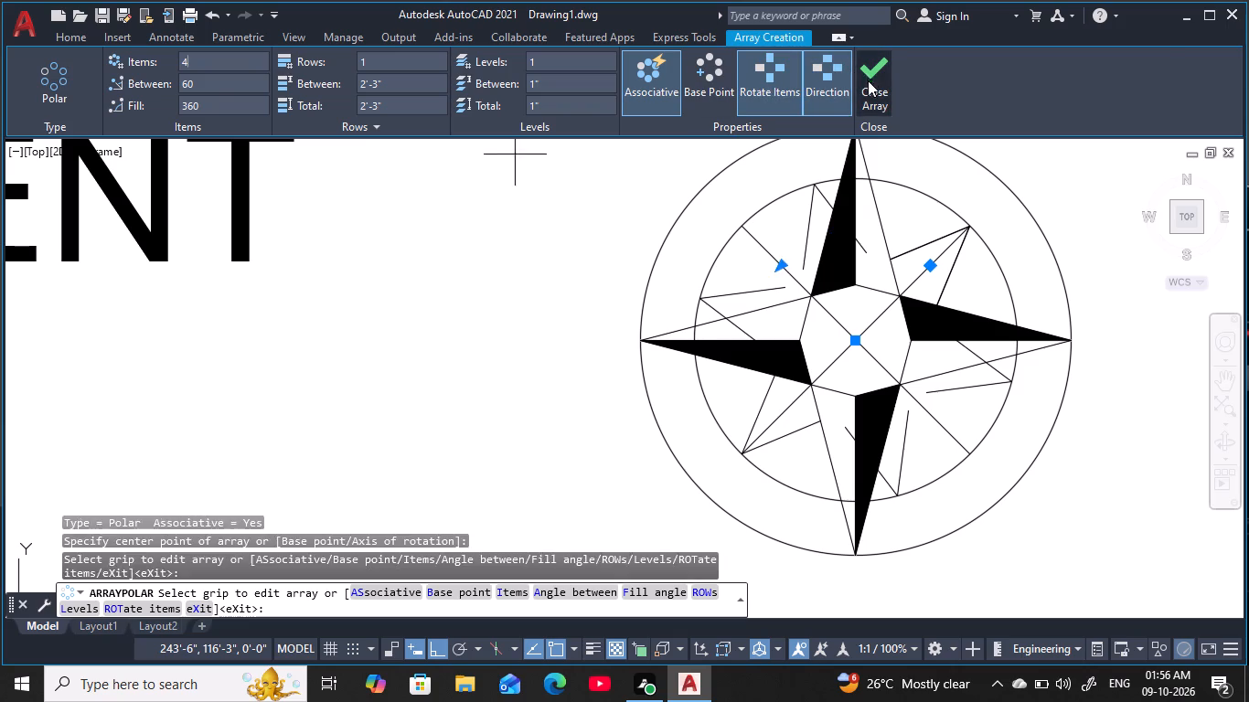
pyautogui.press('Escape')
pyautogui.press('Escape')
pyautogui.press('Escape')
pyautogui.press('Escape')
pyautogui.scroll(-1, 808, 280)
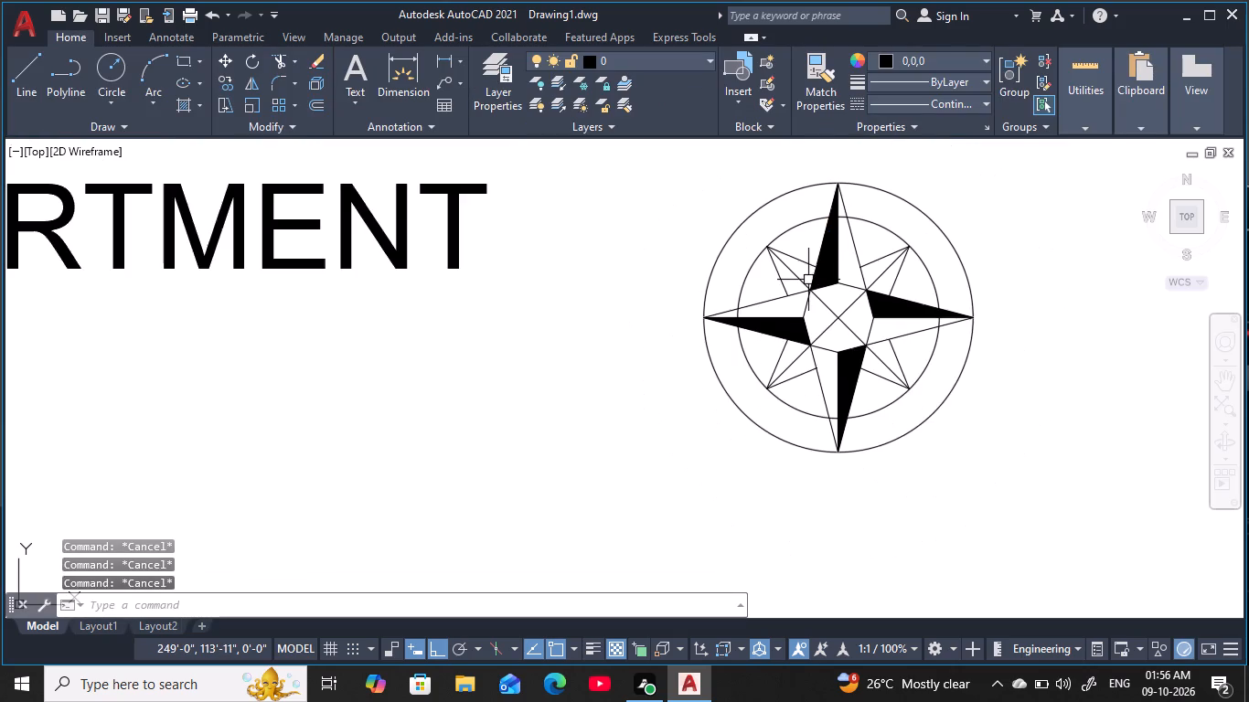
pyautogui.moveTo(808, 280); pyautogui.dragTo(777, 296, button='middle')
pyautogui.press('Escape')
pyautogui.press('Escape')
pyautogui.press('Escape')
pyautogui.press('Escape')
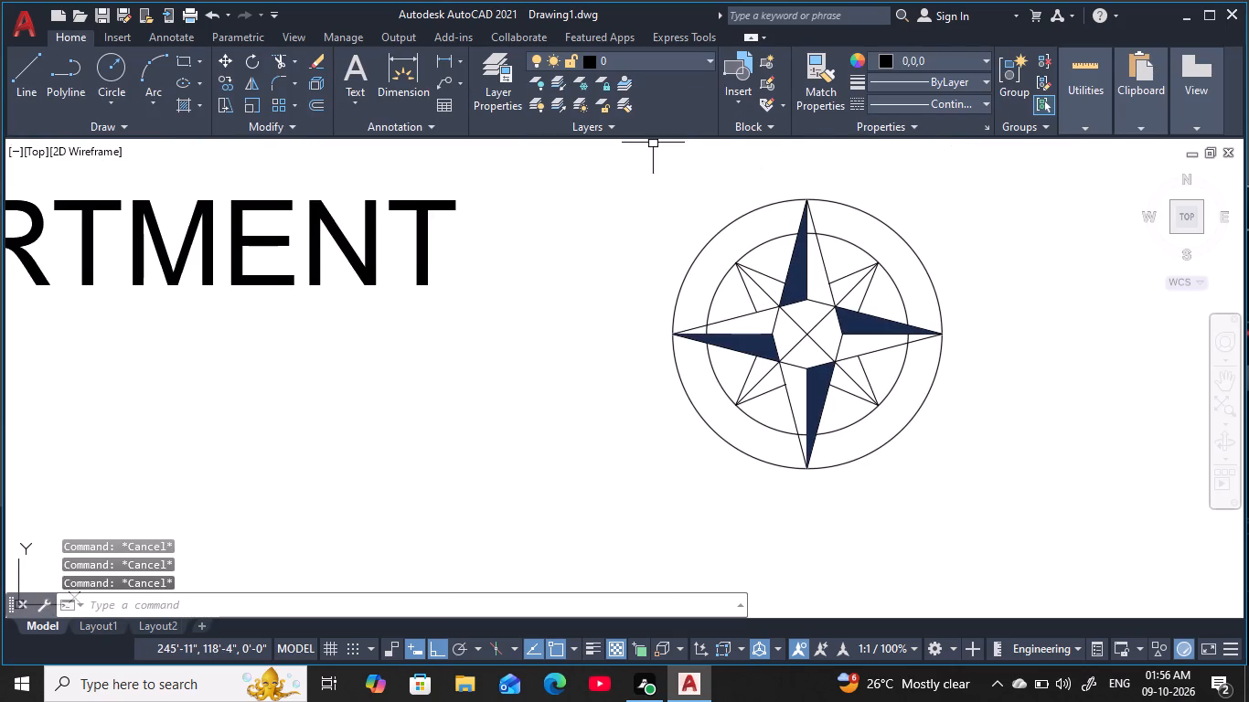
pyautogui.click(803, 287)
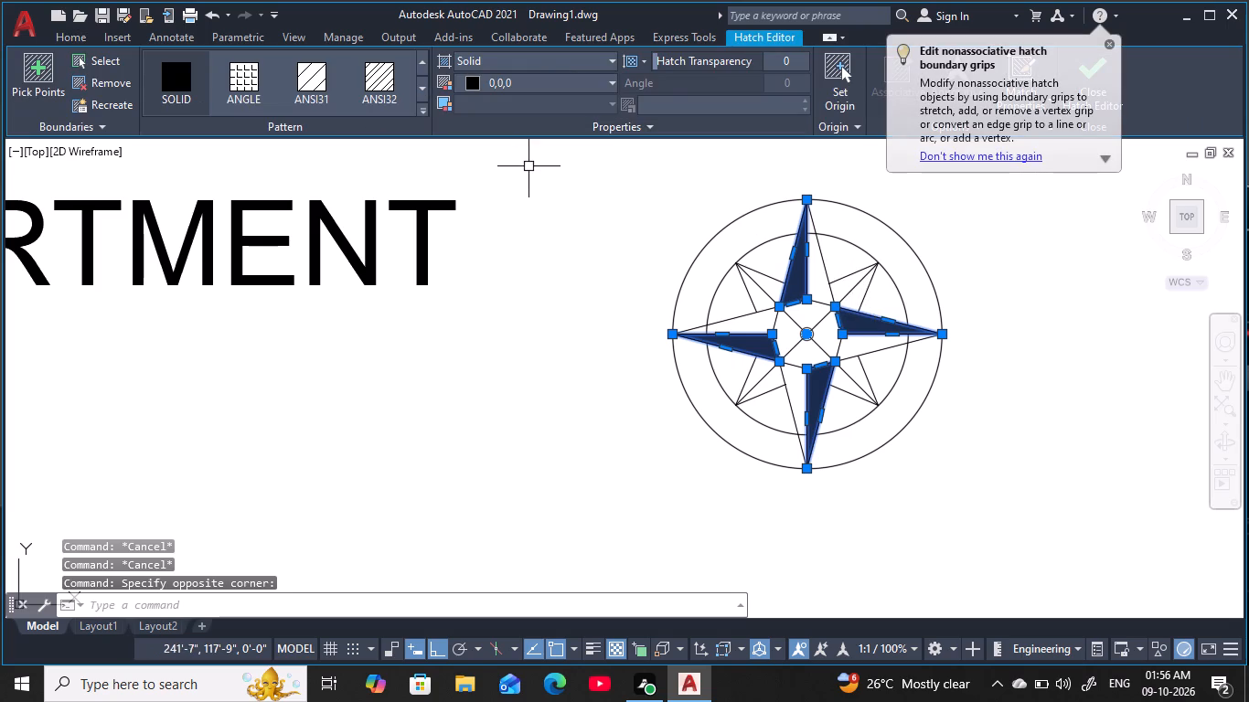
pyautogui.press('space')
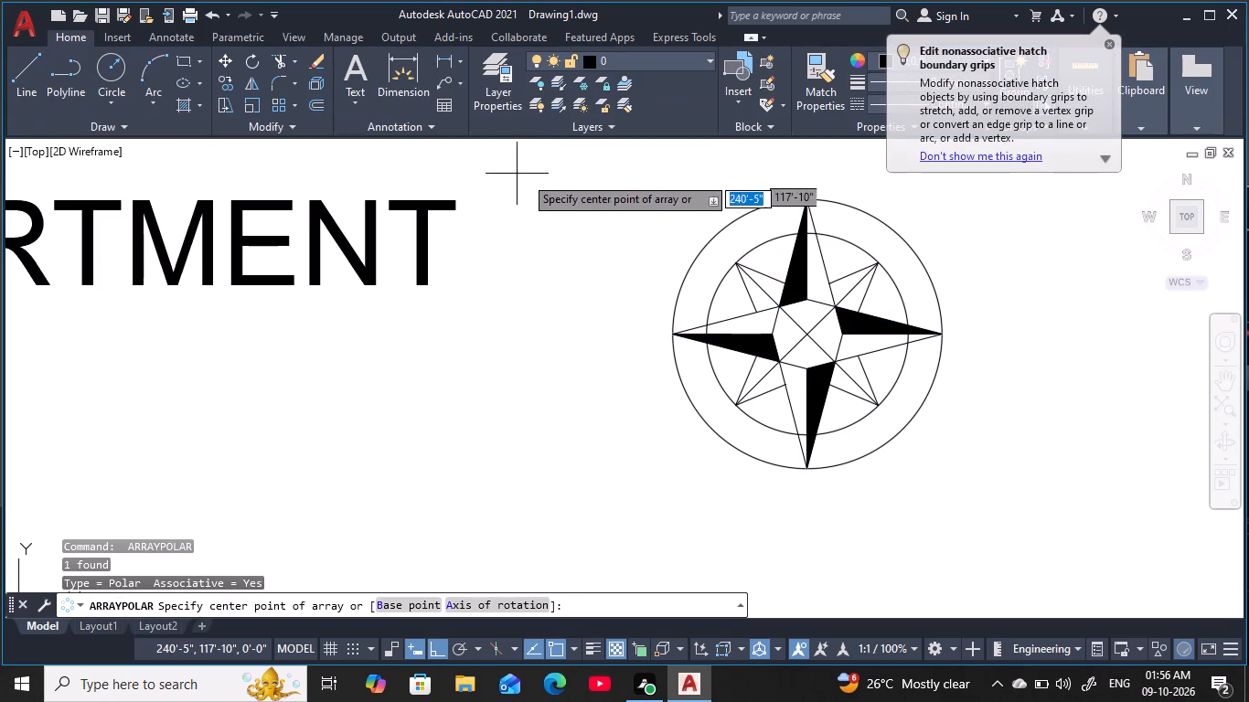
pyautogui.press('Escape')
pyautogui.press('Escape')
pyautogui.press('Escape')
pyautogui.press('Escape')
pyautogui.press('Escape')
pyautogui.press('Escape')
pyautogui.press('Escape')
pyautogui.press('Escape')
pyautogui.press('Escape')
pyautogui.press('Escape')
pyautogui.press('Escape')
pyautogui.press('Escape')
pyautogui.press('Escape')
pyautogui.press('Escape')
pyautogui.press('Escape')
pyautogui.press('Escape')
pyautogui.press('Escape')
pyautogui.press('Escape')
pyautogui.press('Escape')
# Fill one half of each of the star's four diagonal points with a solid black (0,0,0) hatch.
pyautogui.press('h')
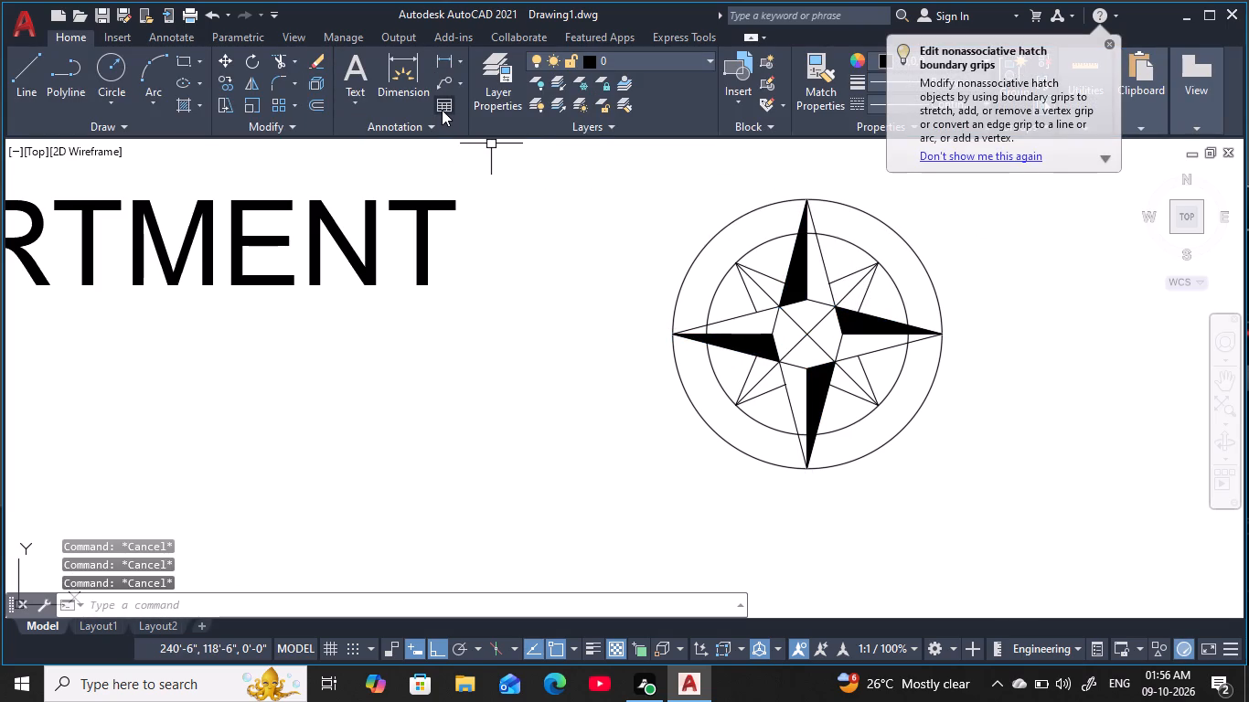
pyautogui.press('space')
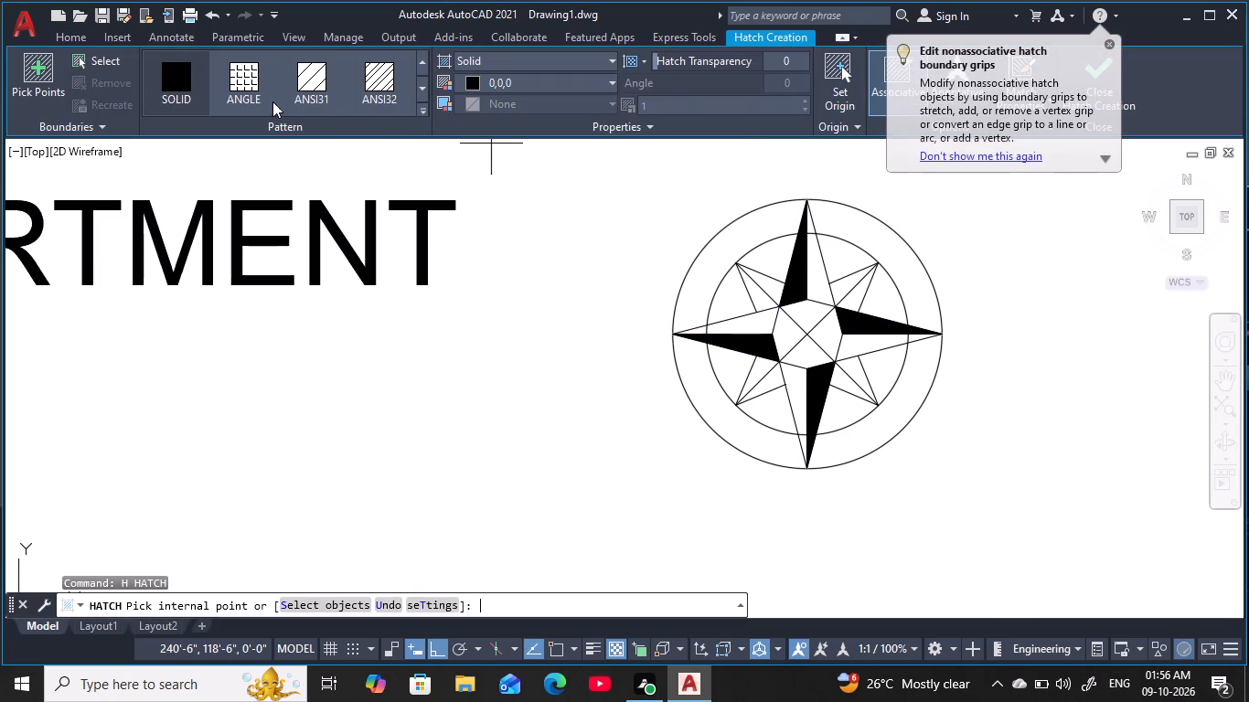
pyautogui.click(184, 86)
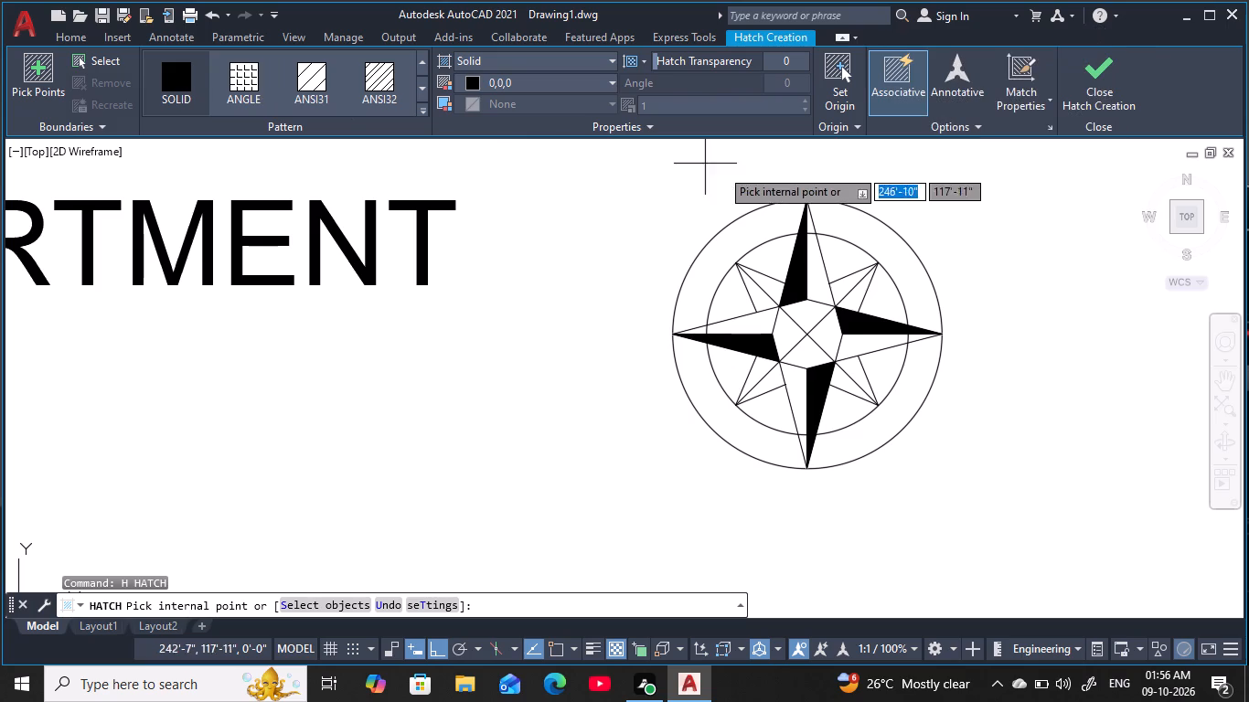
pyautogui.scroll(1, 838, 279)
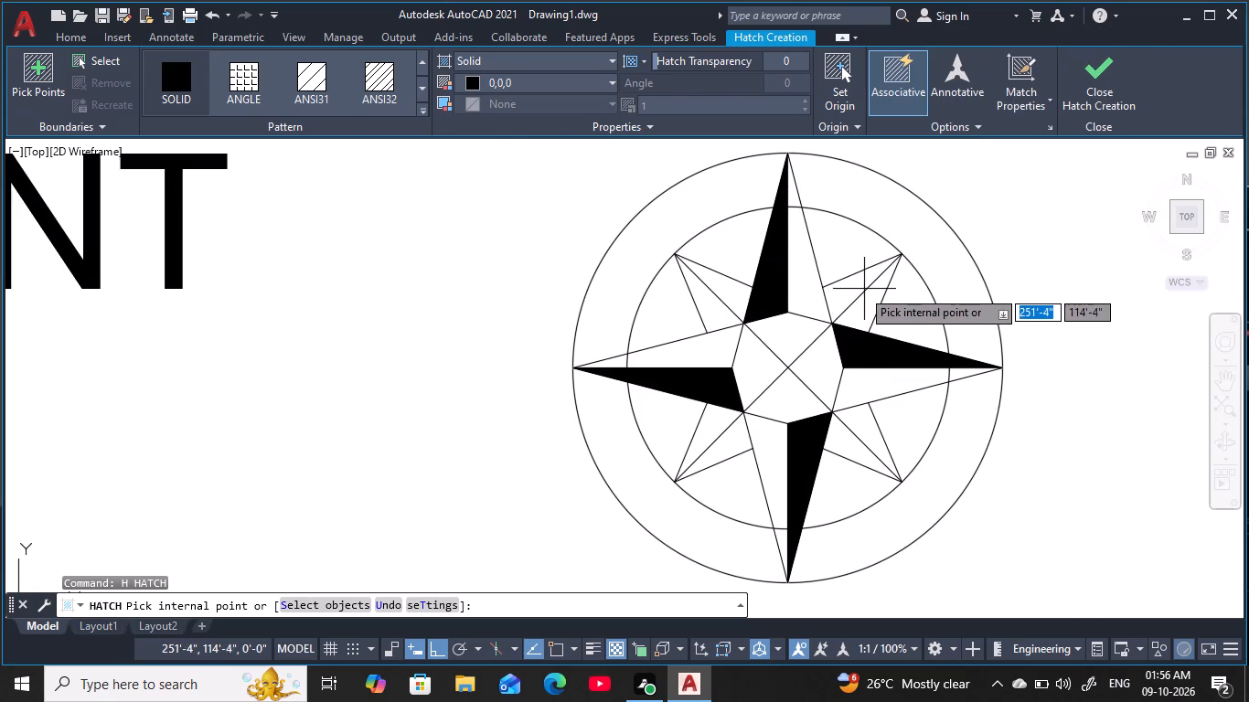
pyautogui.click(842, 291)
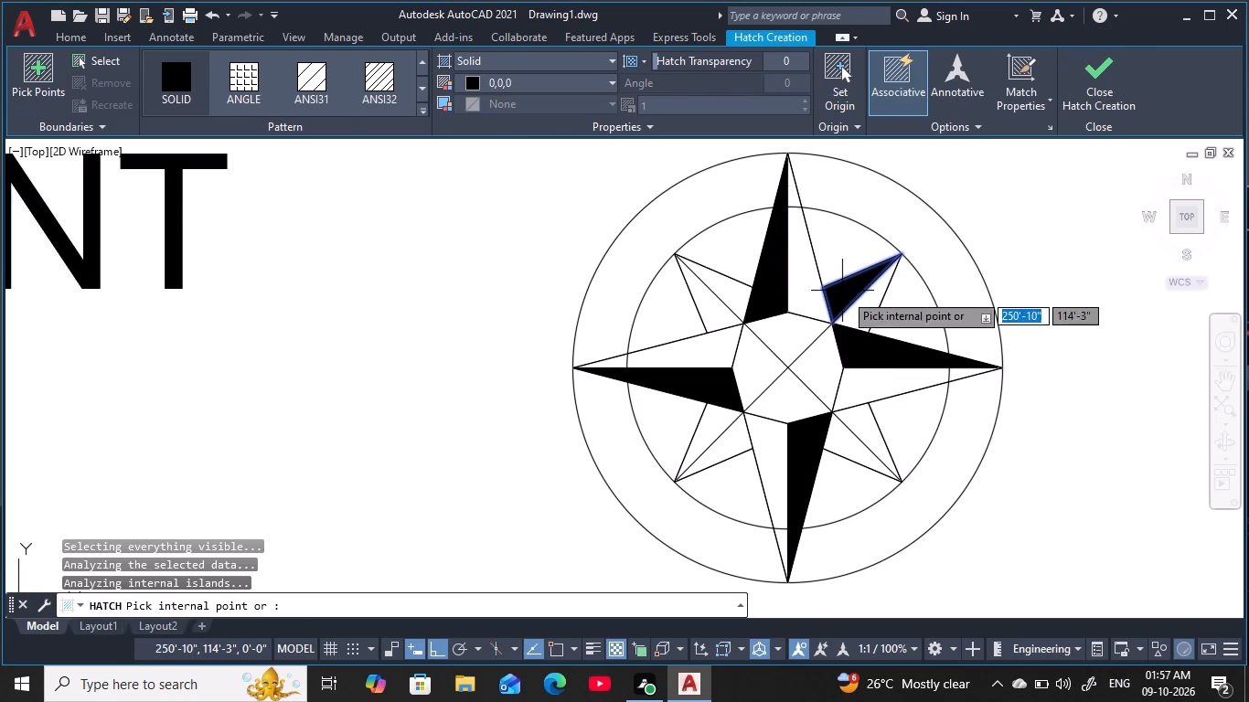
pyautogui.click(715, 319)
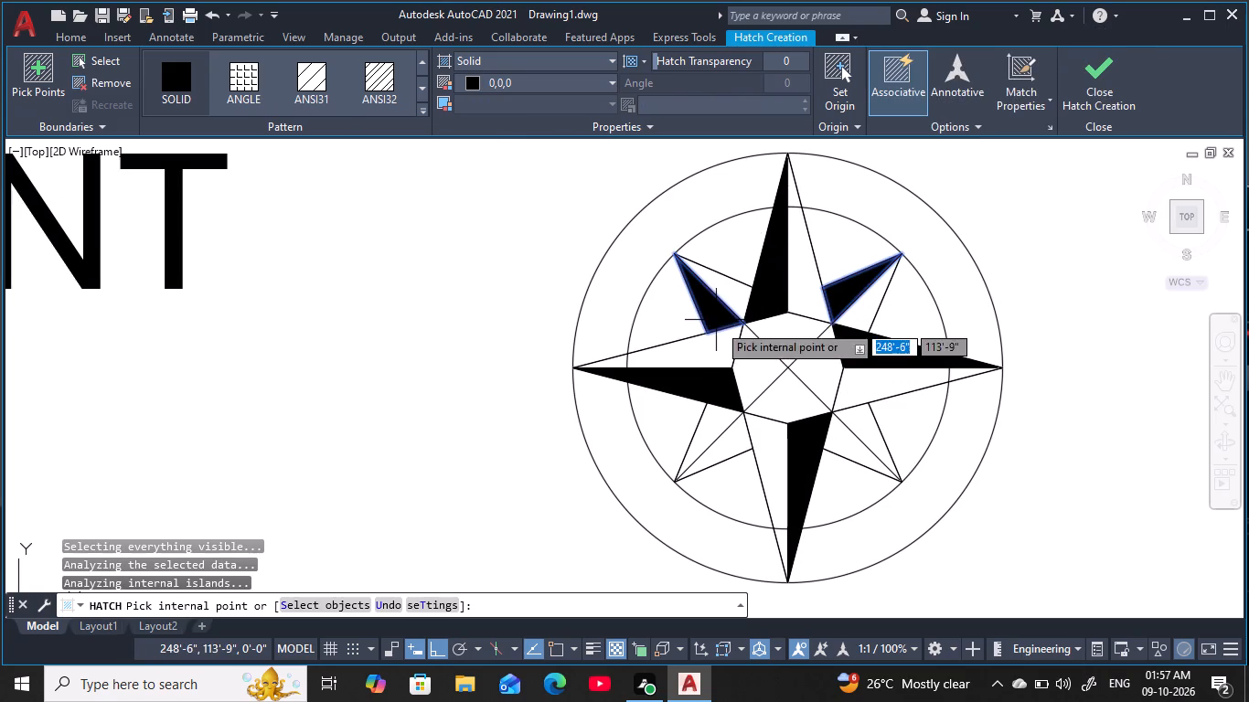
pyautogui.click(733, 436)
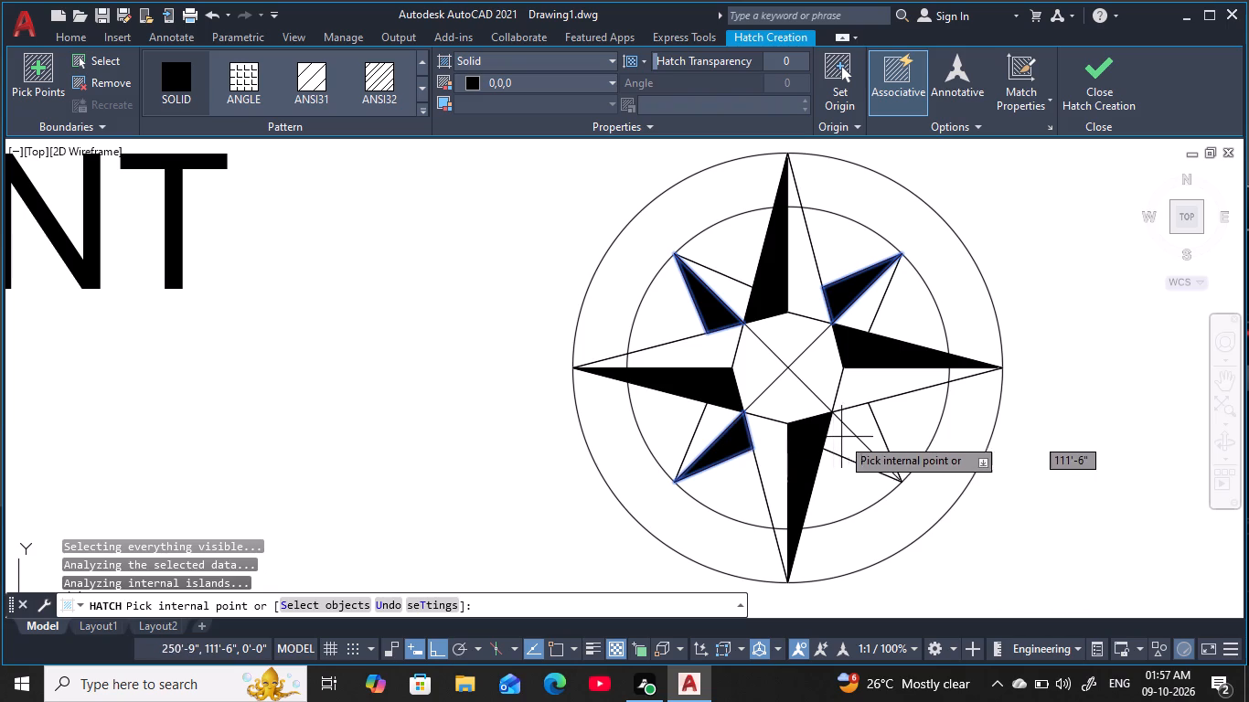
pyautogui.click(860, 423)
pyautogui.scroll(-3, 909, 322)
pyautogui.press('Escape')
pyautogui.press('Escape')
pyautogui.press('Escape')
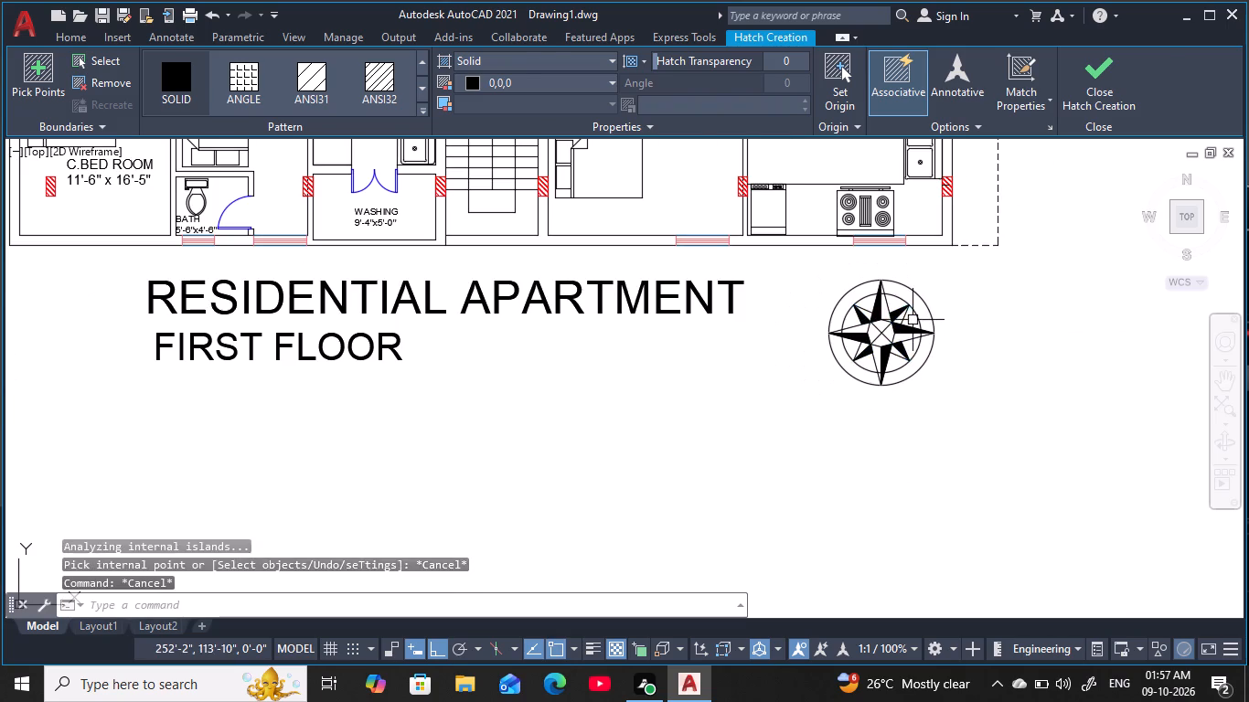
pyautogui.press('Escape')
pyautogui.press('Escape')
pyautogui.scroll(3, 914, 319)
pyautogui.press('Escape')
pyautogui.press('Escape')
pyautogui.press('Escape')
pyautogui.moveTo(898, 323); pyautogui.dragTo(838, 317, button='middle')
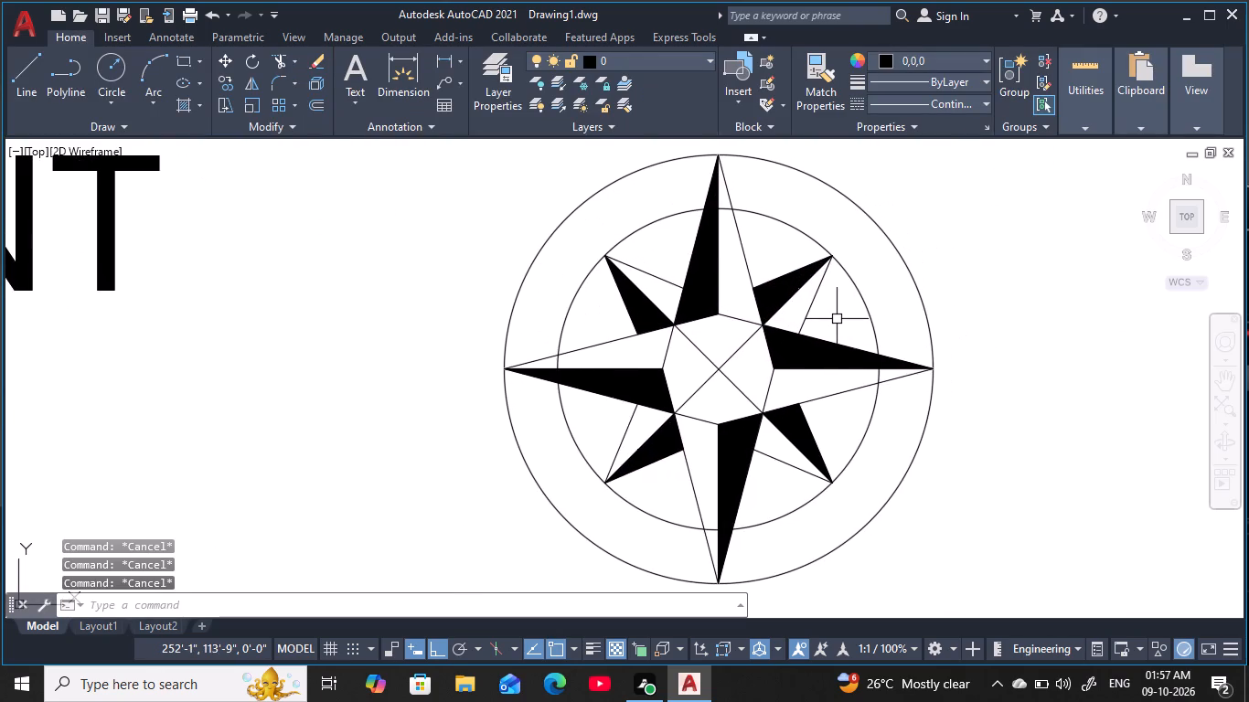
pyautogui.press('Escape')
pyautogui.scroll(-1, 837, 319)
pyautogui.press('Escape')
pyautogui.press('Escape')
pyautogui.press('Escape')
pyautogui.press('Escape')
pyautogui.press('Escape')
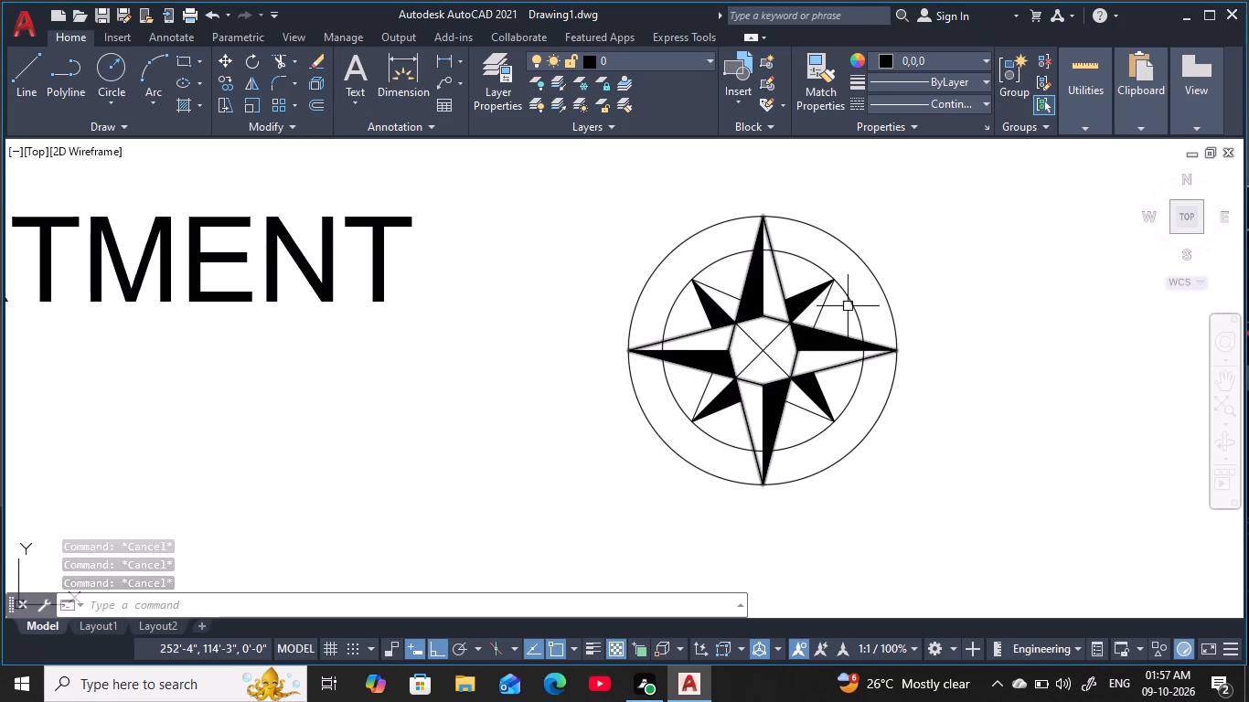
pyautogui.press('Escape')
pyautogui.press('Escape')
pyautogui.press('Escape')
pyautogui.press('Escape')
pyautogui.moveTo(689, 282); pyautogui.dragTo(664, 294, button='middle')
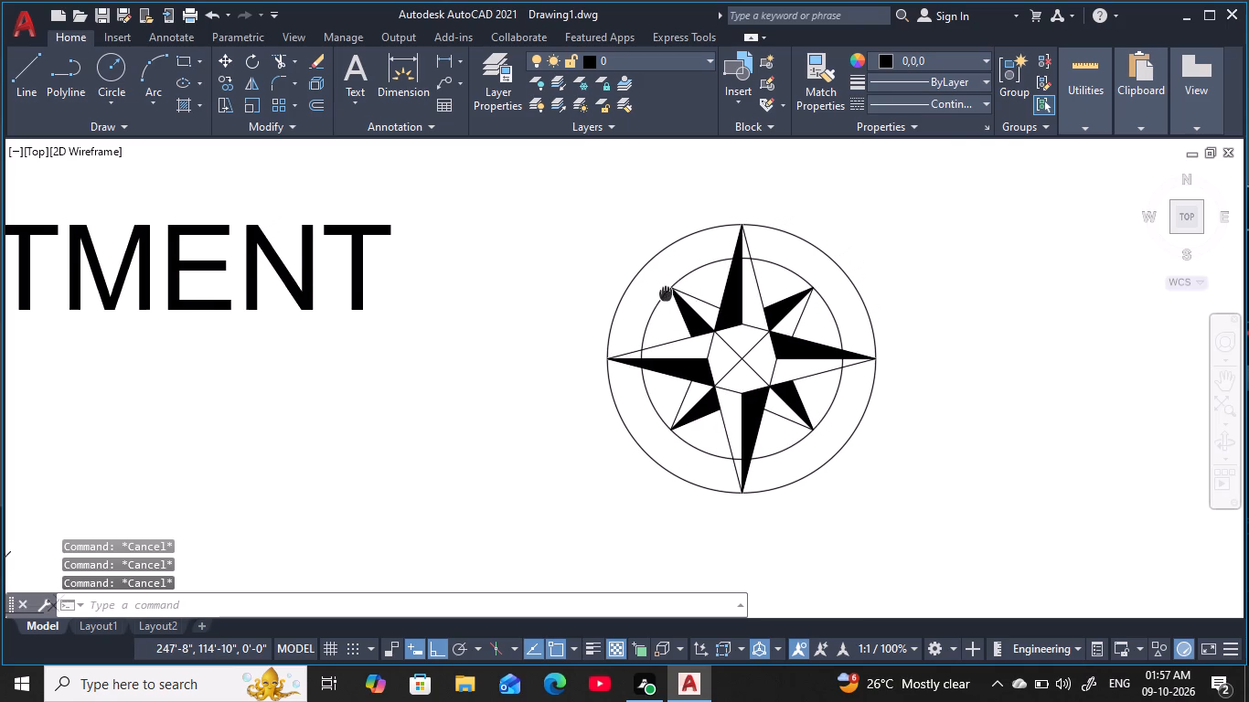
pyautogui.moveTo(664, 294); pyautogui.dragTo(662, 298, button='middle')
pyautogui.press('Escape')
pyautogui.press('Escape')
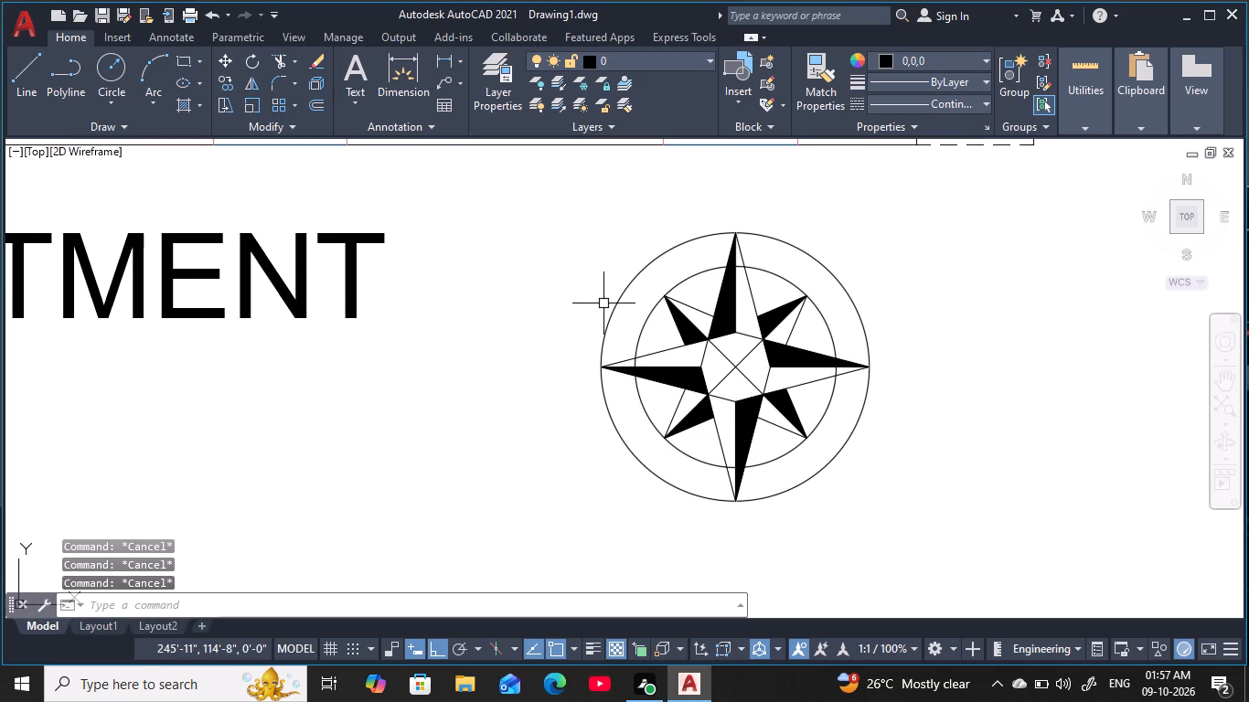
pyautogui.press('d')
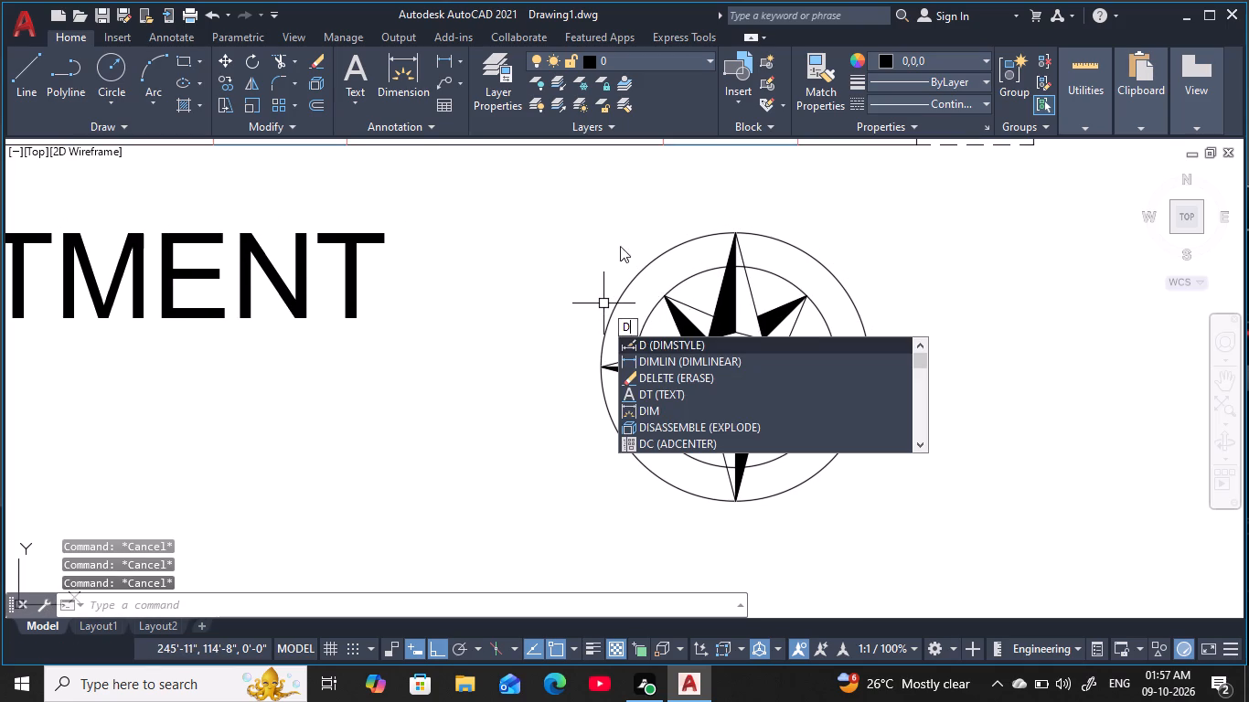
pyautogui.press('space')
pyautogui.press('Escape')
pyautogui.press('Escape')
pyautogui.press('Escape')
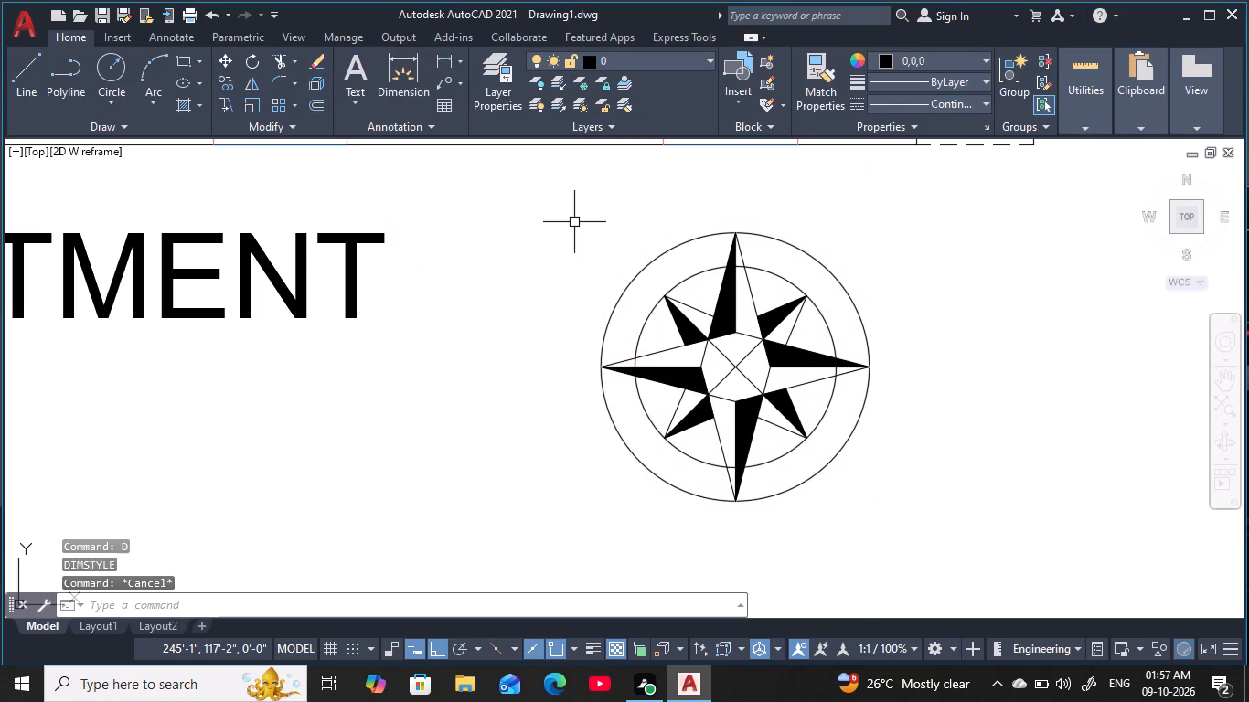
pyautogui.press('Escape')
# Add a single-line text N above the compass's north point, with height 9 and rotation 0.
pyautogui.press('d')
pyautogui.write('T')
pyautogui.press('space')
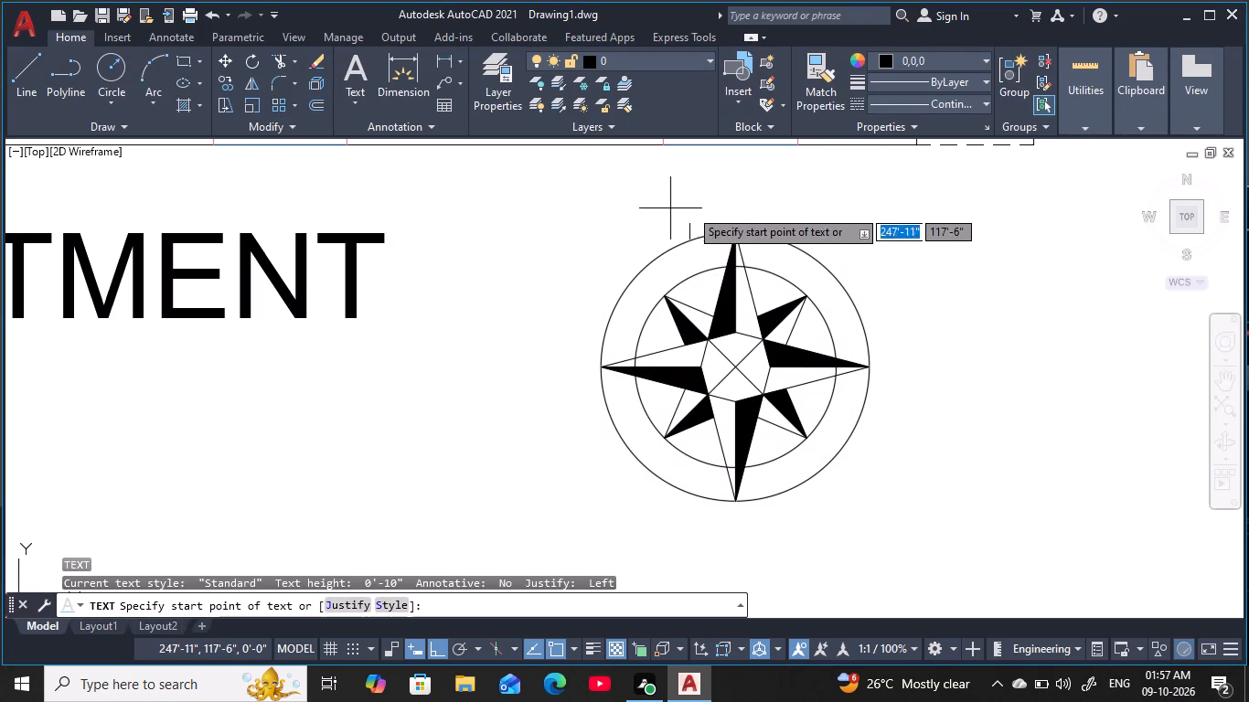
pyautogui.click(712, 196)
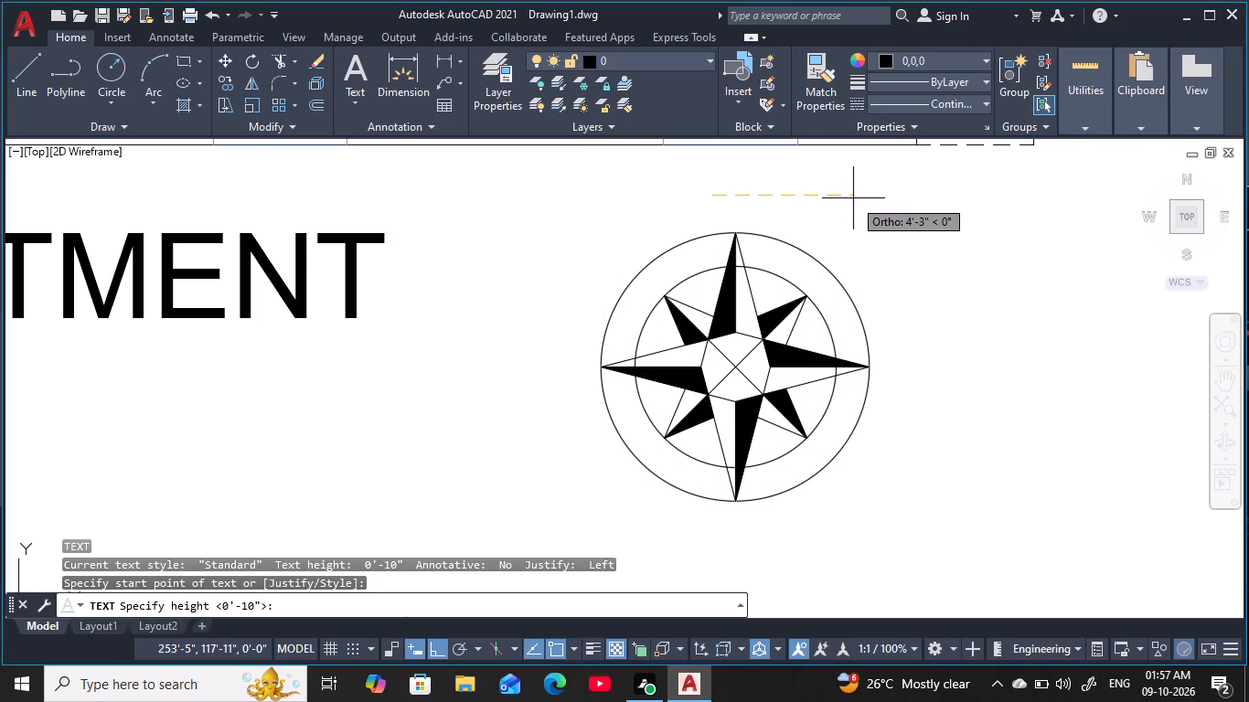
pyautogui.write('9')
pyautogui.press('space')
pyautogui.press('space')
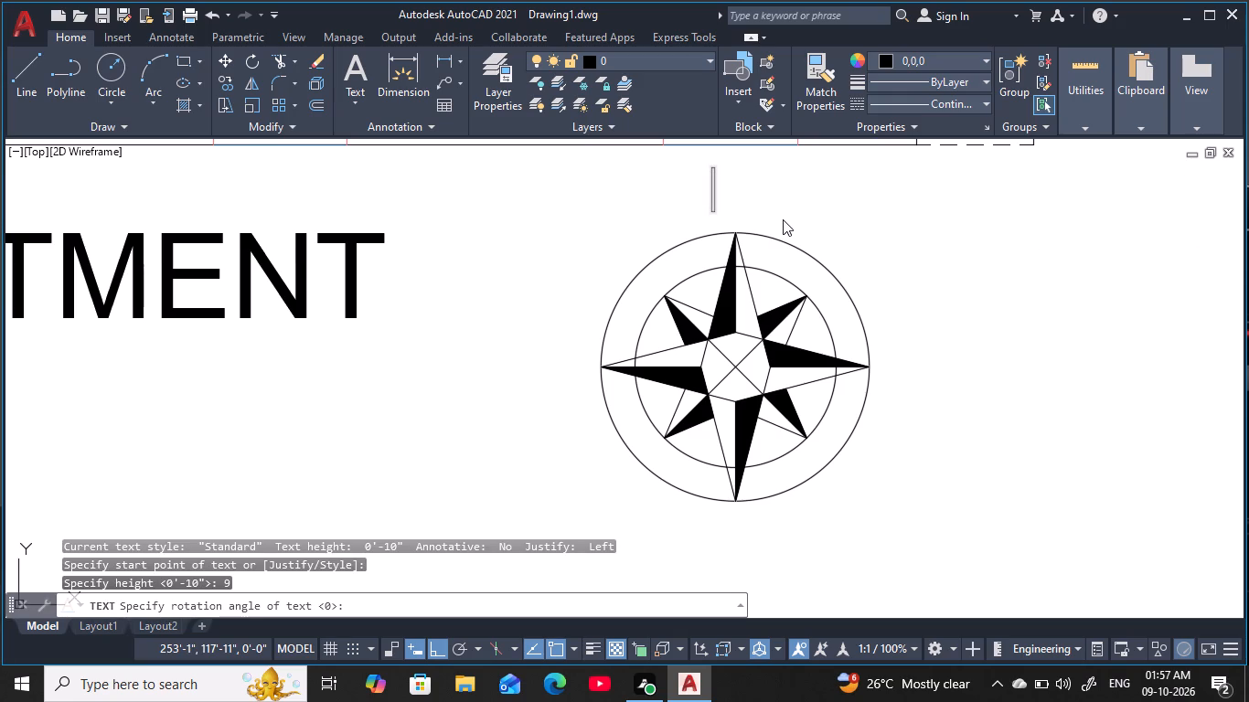
pyautogui.press('n')
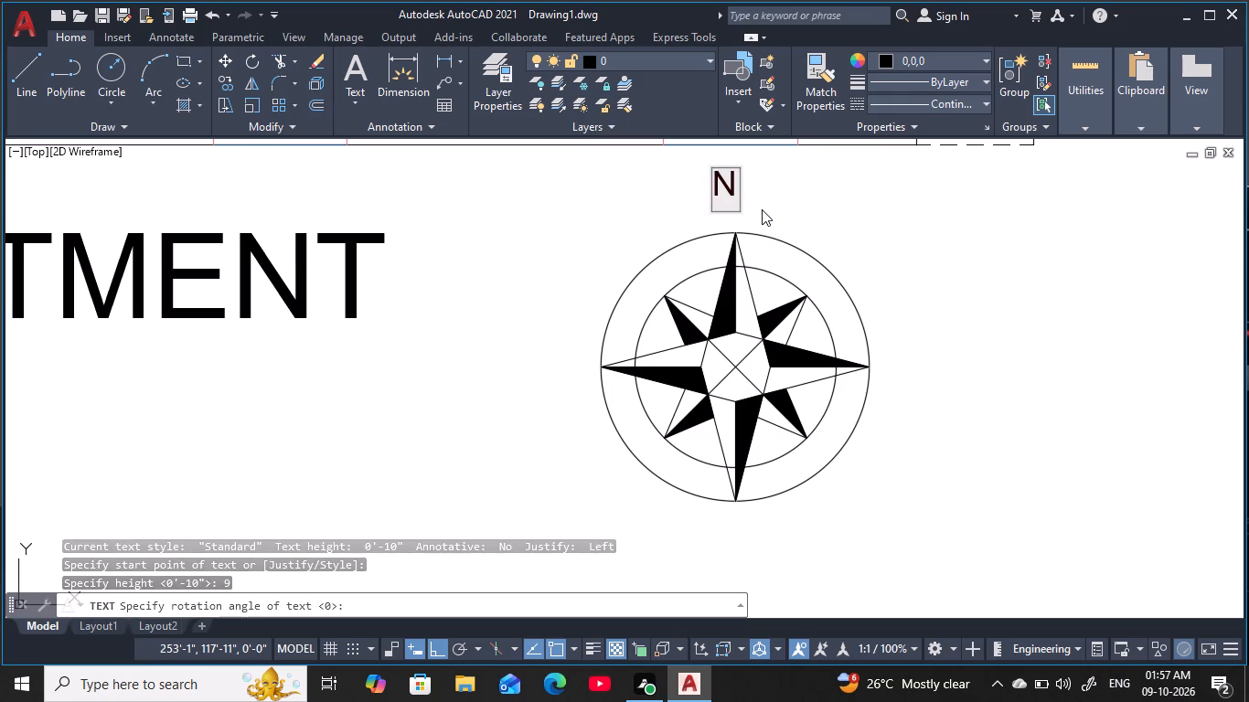
pyautogui.click(762, 209)
pyautogui.press('Escape')
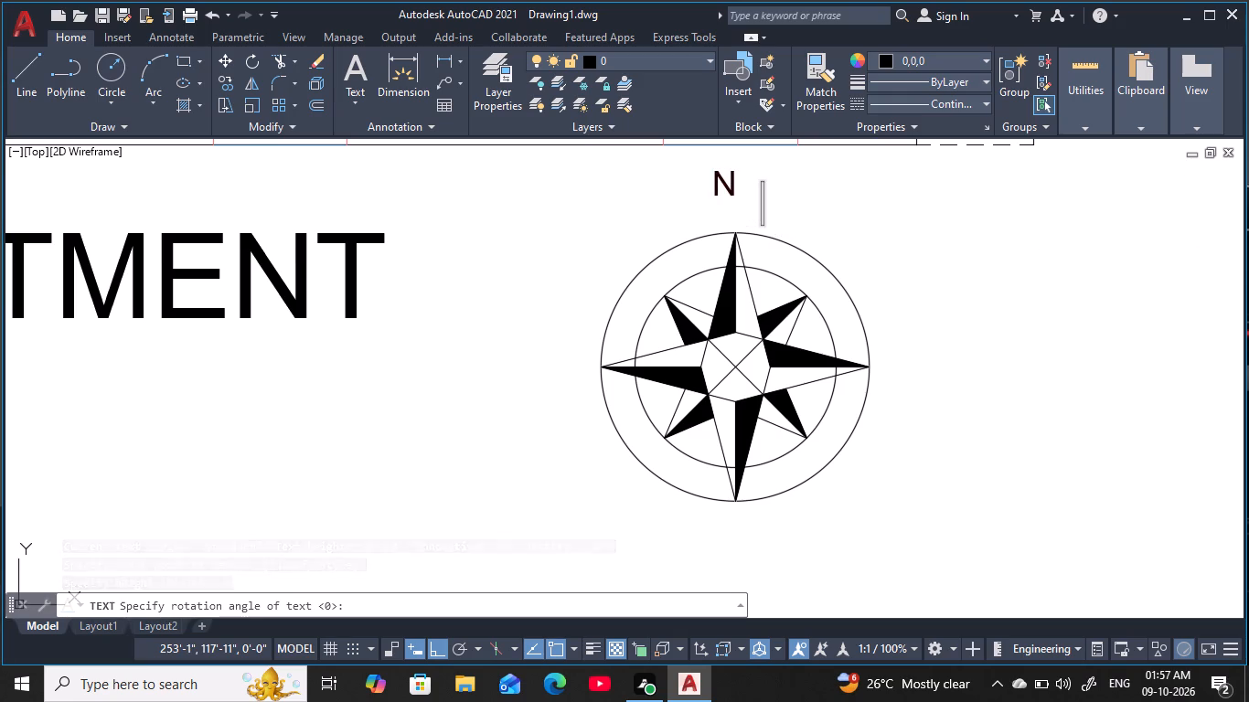
pyautogui.press('Escape')
pyautogui.press('Escape')
pyautogui.press('Escape')
# Move the N label down, just above the outer circle and centered over the north point, with Ortho off.
pyautogui.click(729, 194)
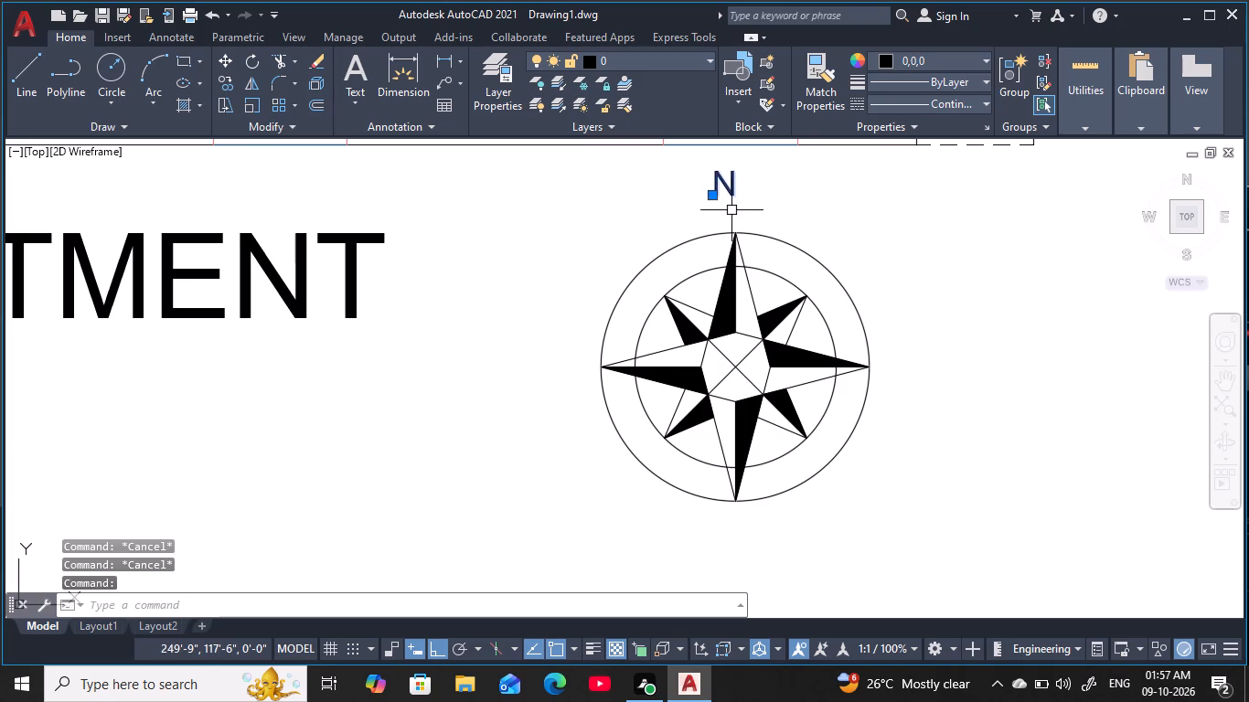
pyautogui.write('M')
pyautogui.press('space')
pyautogui.click(733, 192)
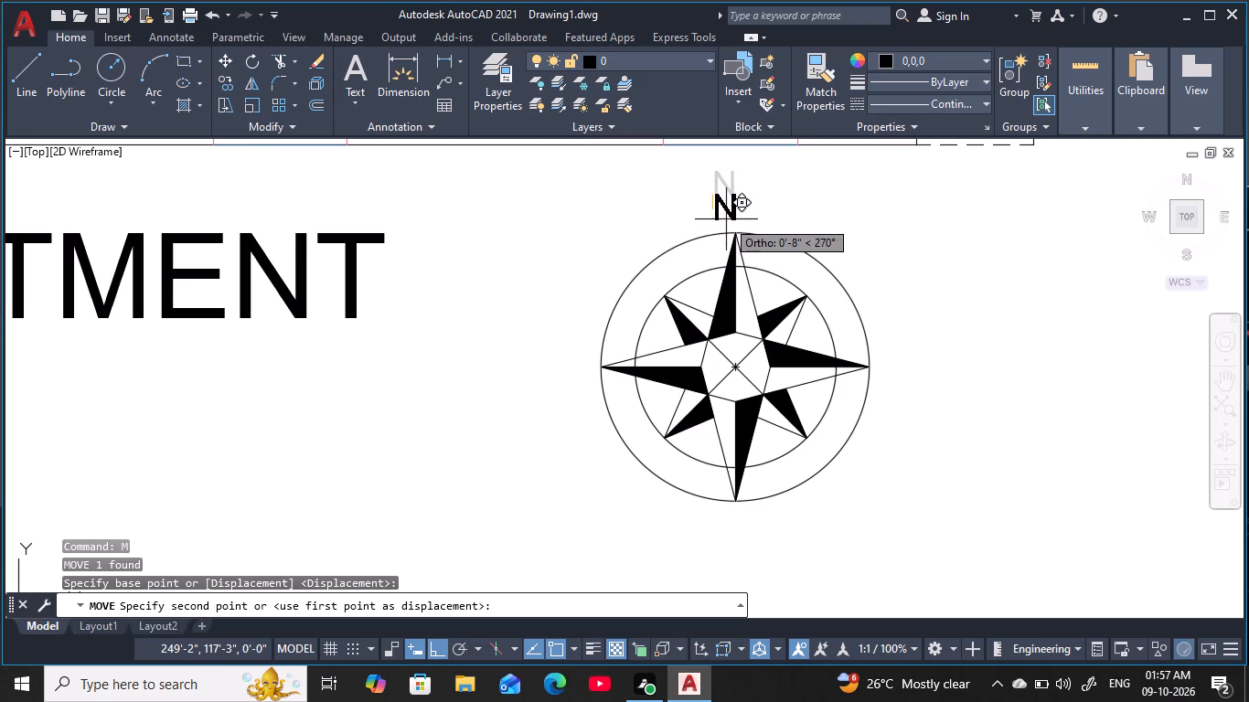
pyautogui.press('F8')
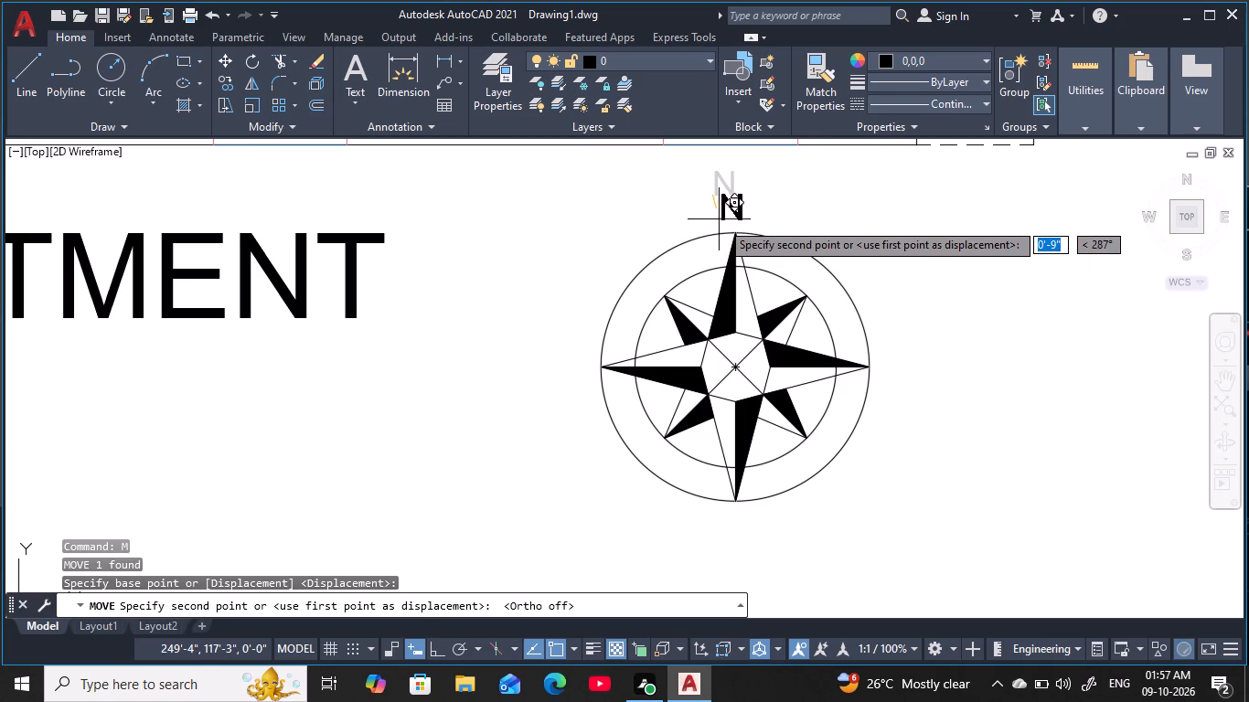
pyautogui.click(721, 221)
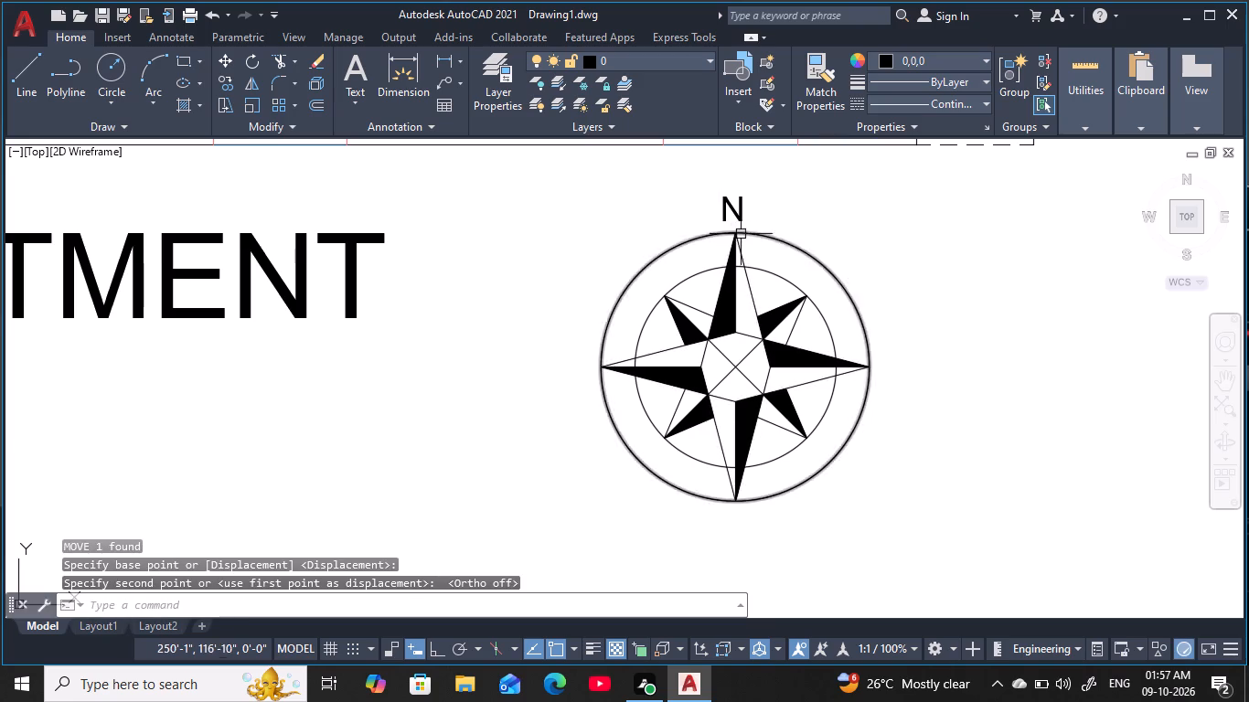
pyautogui.press('Escape')
pyautogui.press('Escape')
pyautogui.press('Escape')
pyautogui.press('Escape')
pyautogui.press('Escape')
# Copy the N label to just outside the compass's east, west and south points.
pyautogui.click(733, 222)
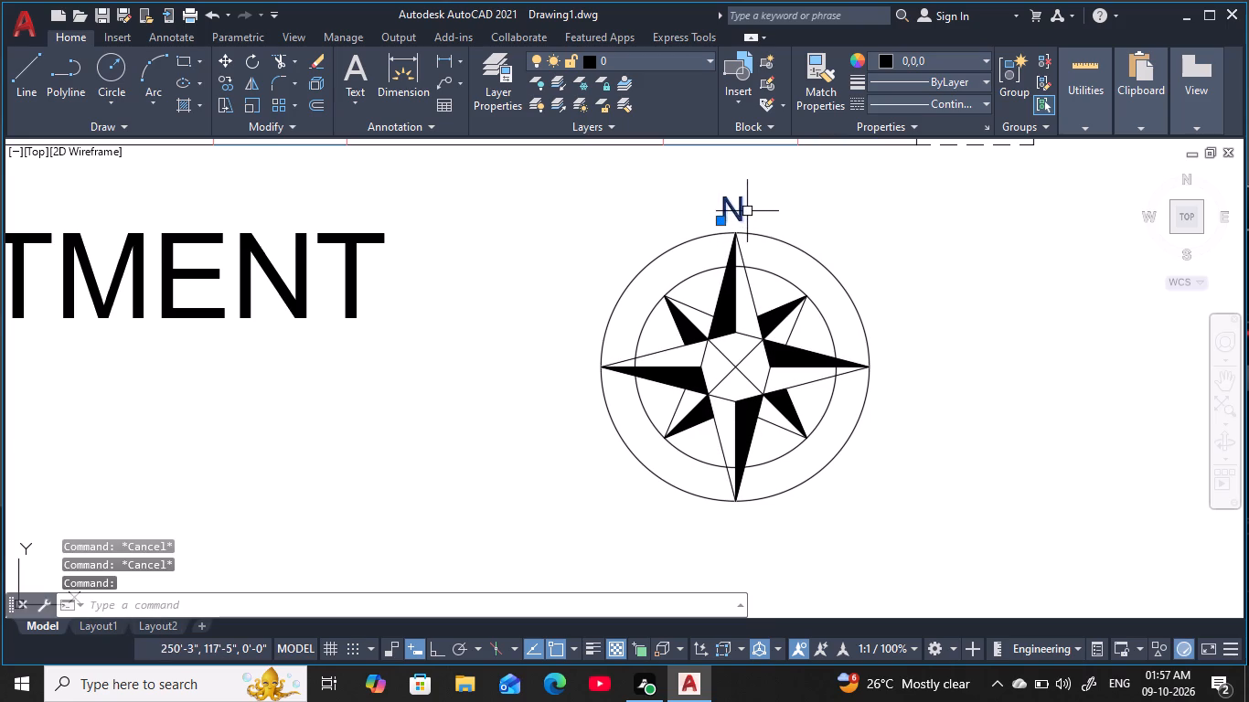
pyautogui.press('c')
pyautogui.press('o')
pyautogui.press('space')
pyautogui.click(750, 207)
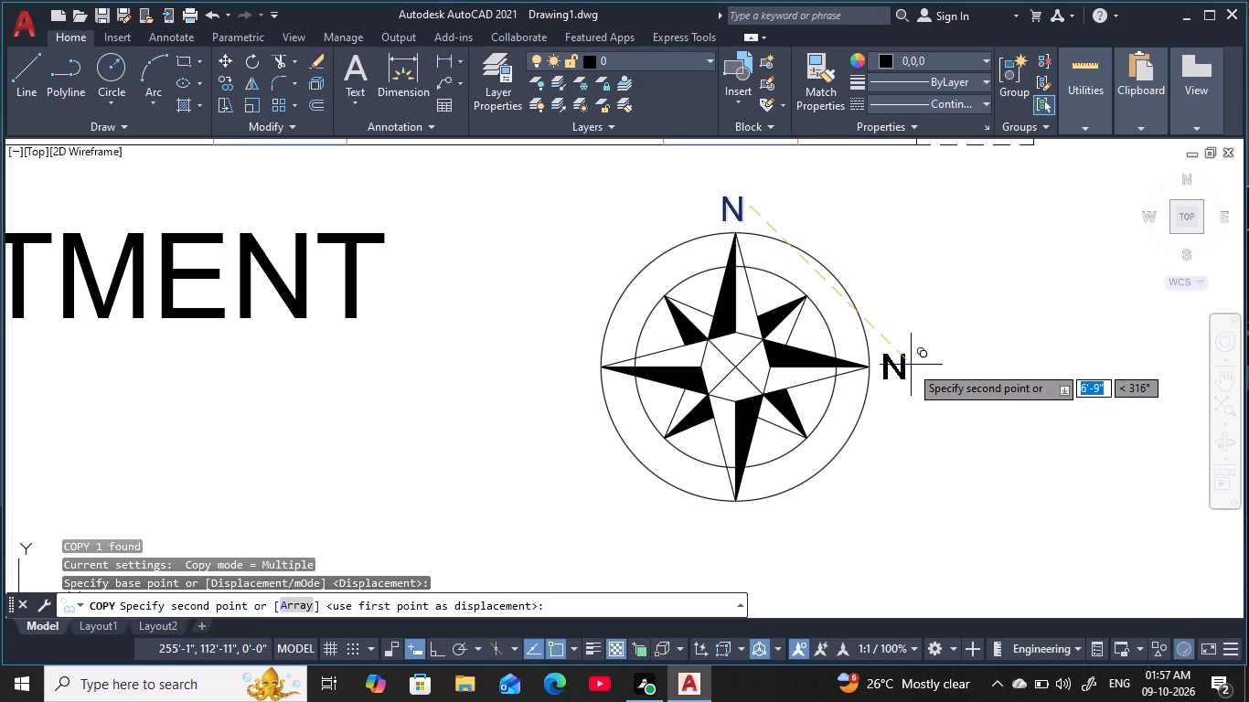
pyautogui.click(905, 364)
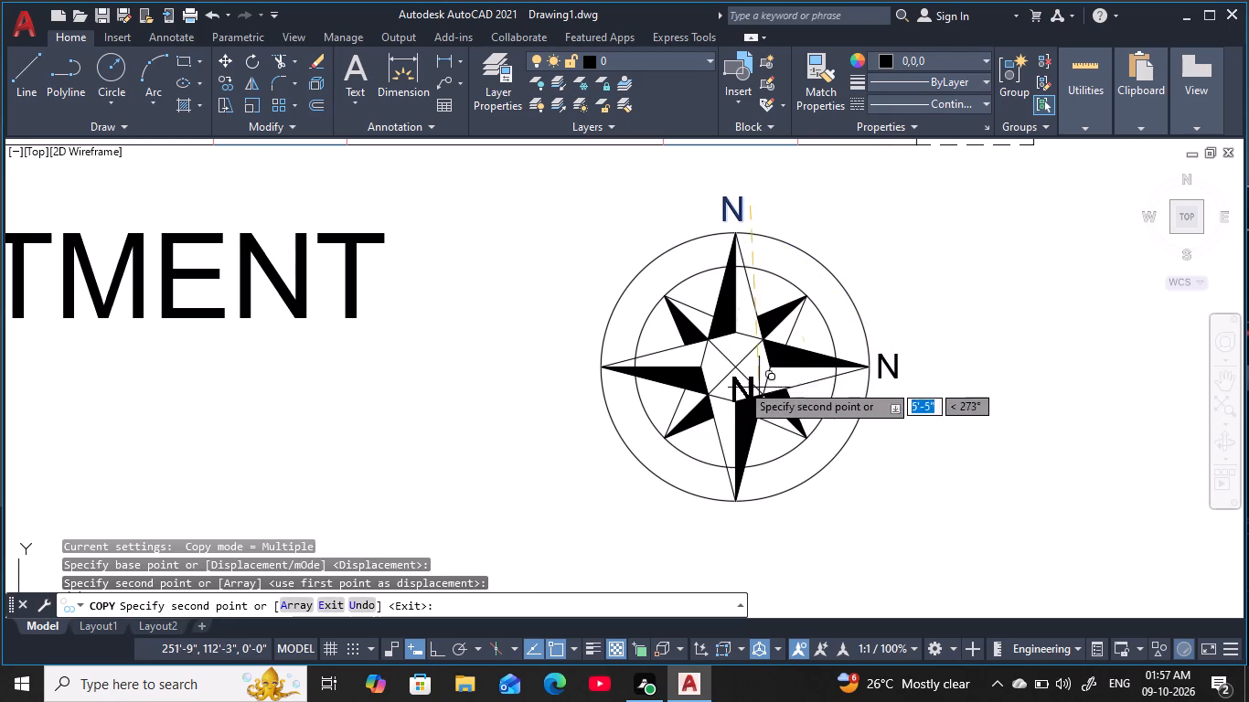
pyautogui.click(598, 369)
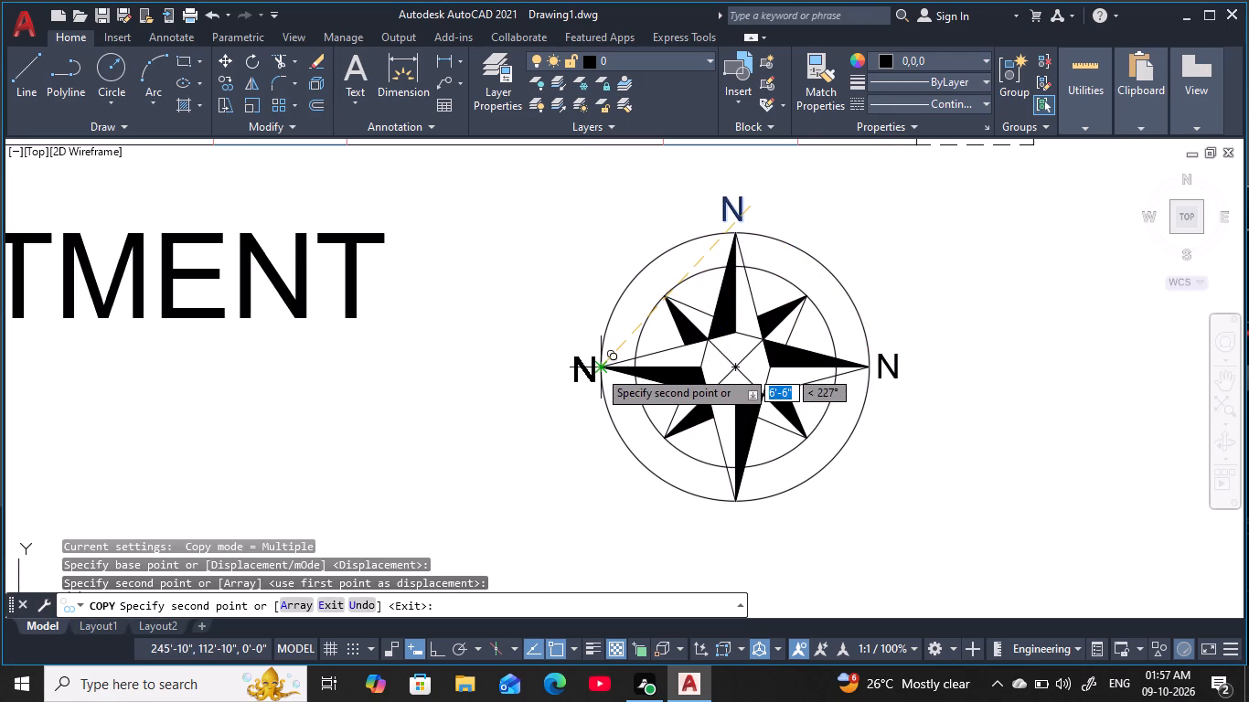
pyautogui.click(753, 518)
pyautogui.press('Escape')
pyautogui.press('Escape')
pyautogui.press('Escape')
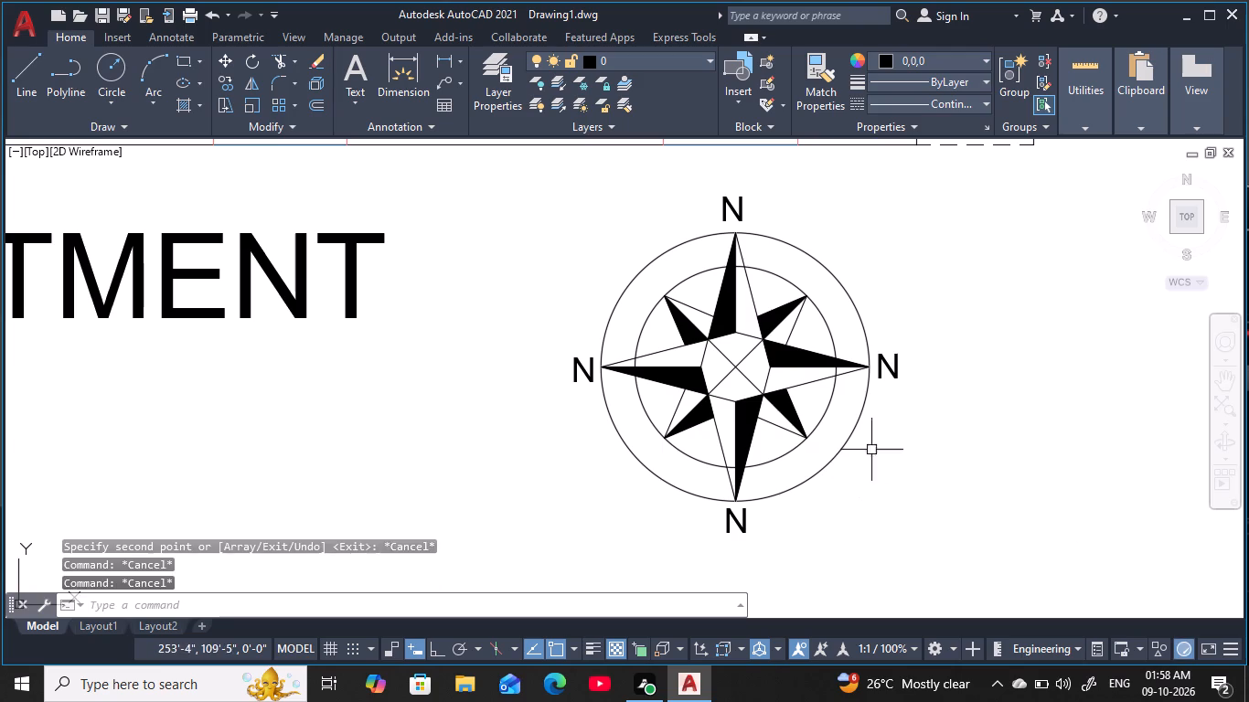
pyautogui.press('Escape')
pyautogui.press('Escape')
pyautogui.press('Escape')
# Change the copied compass labels to E at the east point, S at the south point and W at the west point.
pyautogui.click(900, 375)
pyautogui.click(900, 375)
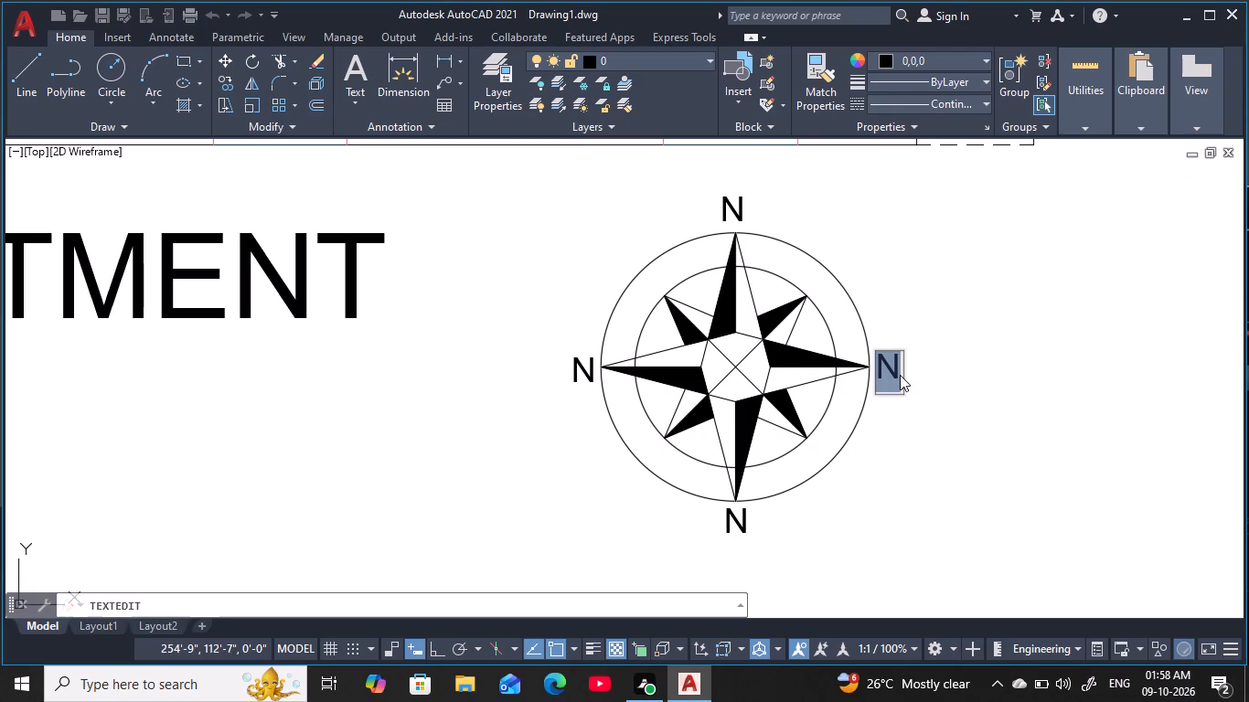
pyautogui.press('BackSpace')
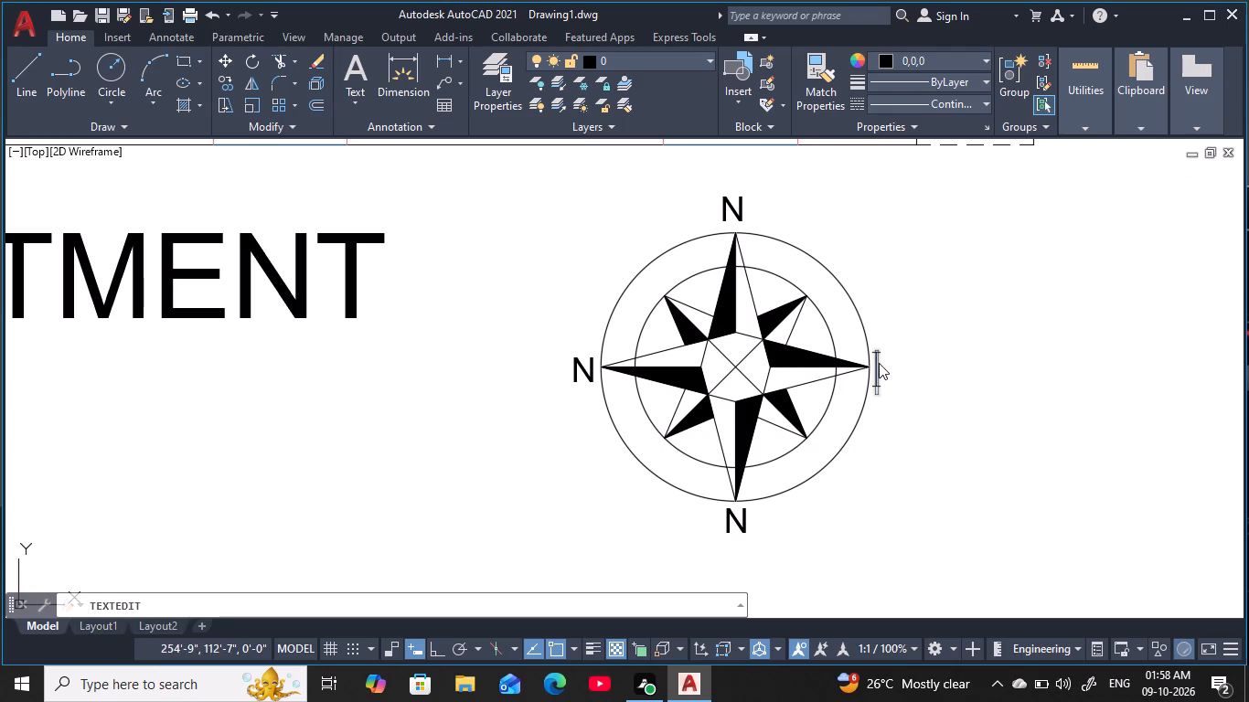
pyautogui.press('e')
pyautogui.press('Return')
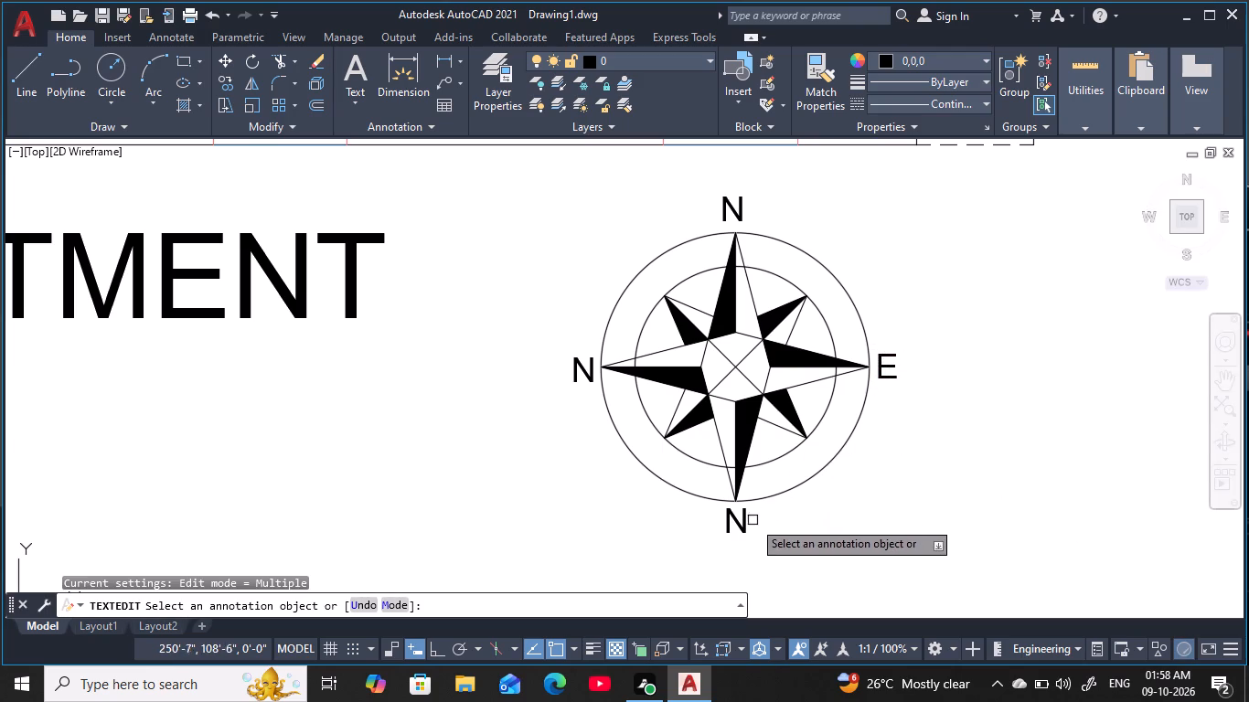
pyautogui.doubleClick(744, 526)
pyautogui.press('BackSpace')
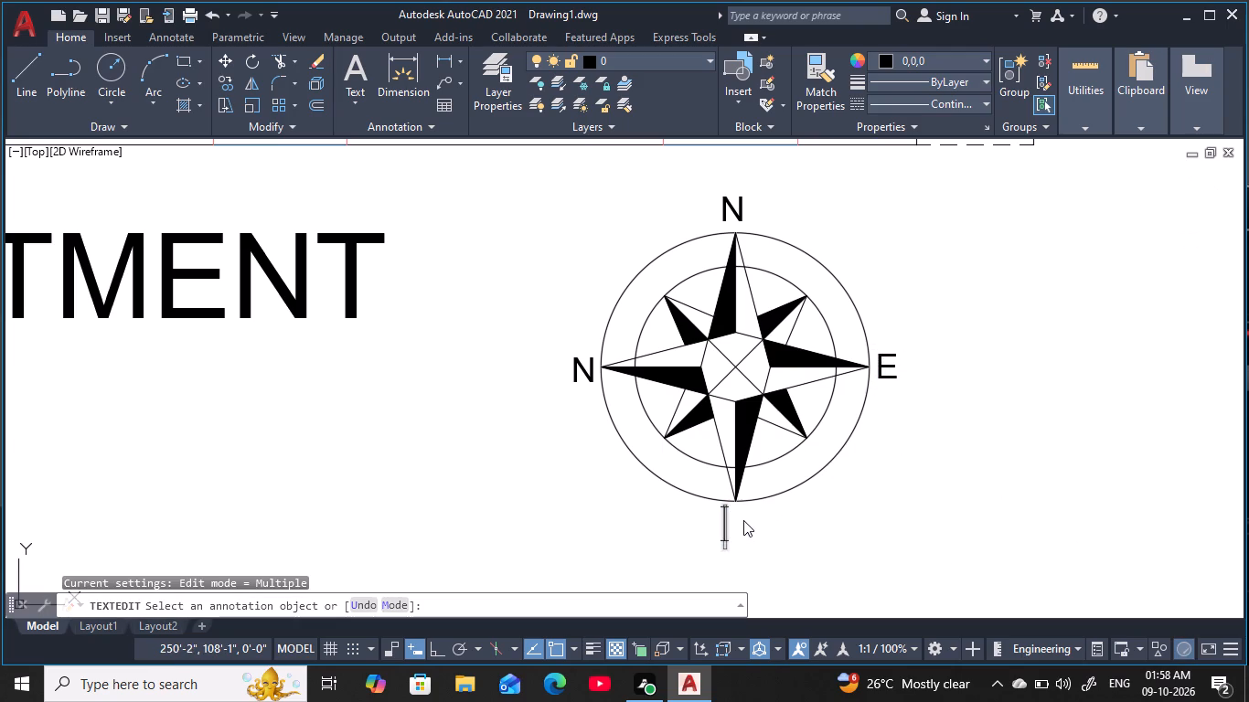
pyautogui.press('s')
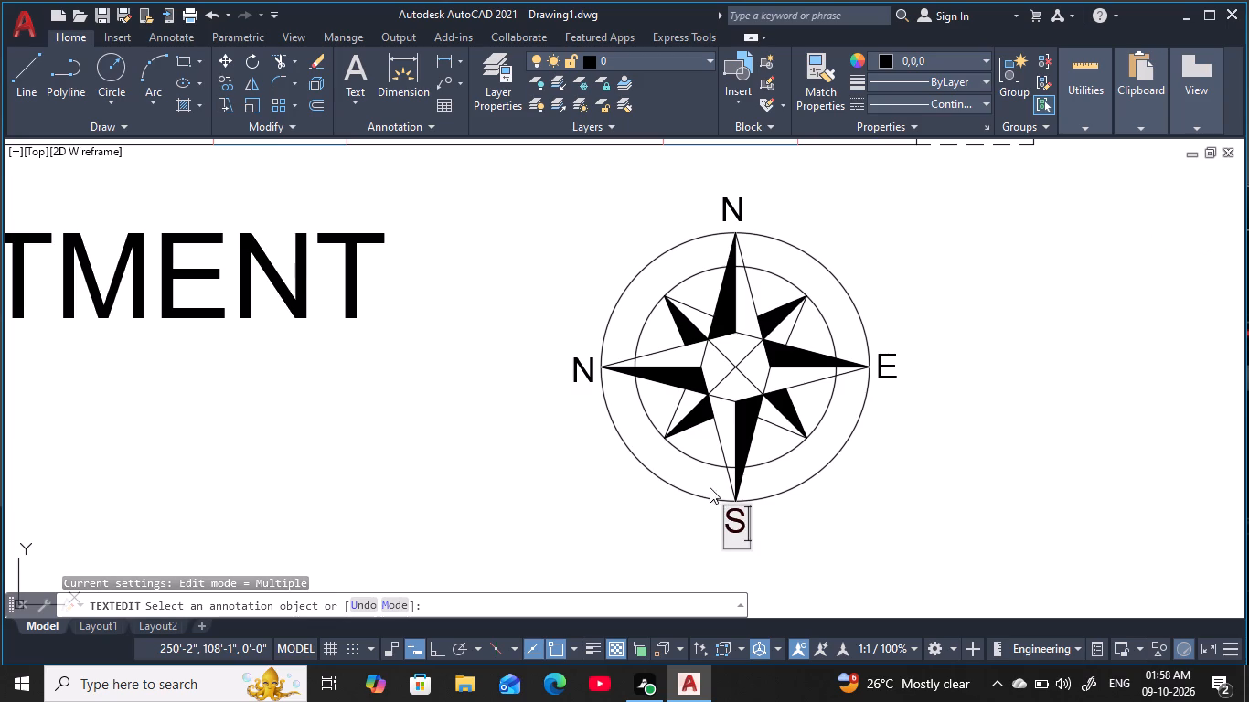
pyautogui.press('Return')
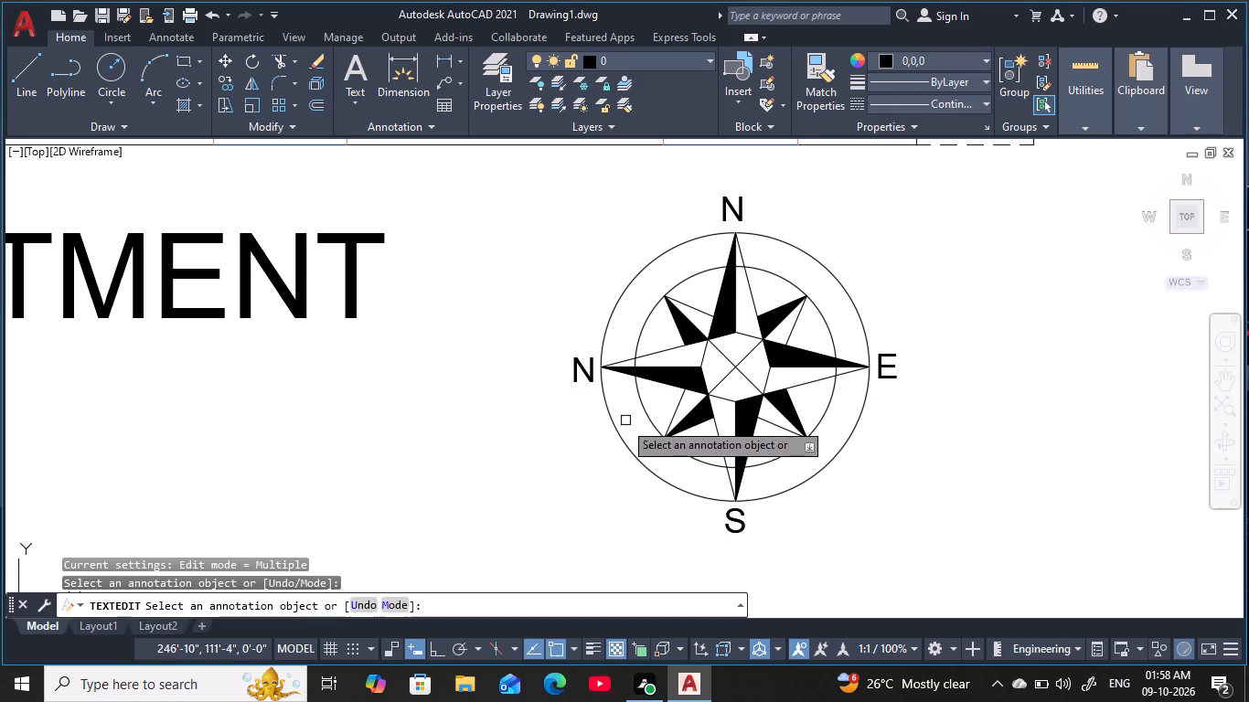
pyautogui.doubleClick(594, 380)
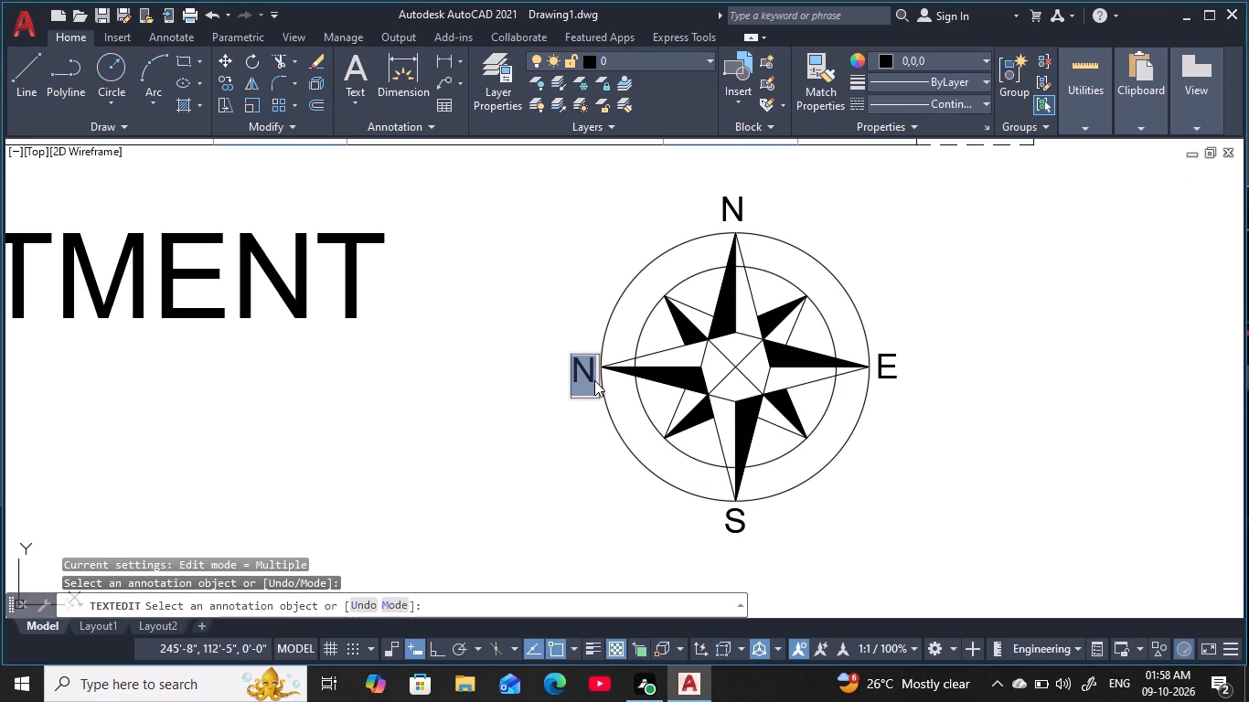
pyautogui.press('BackSpace')
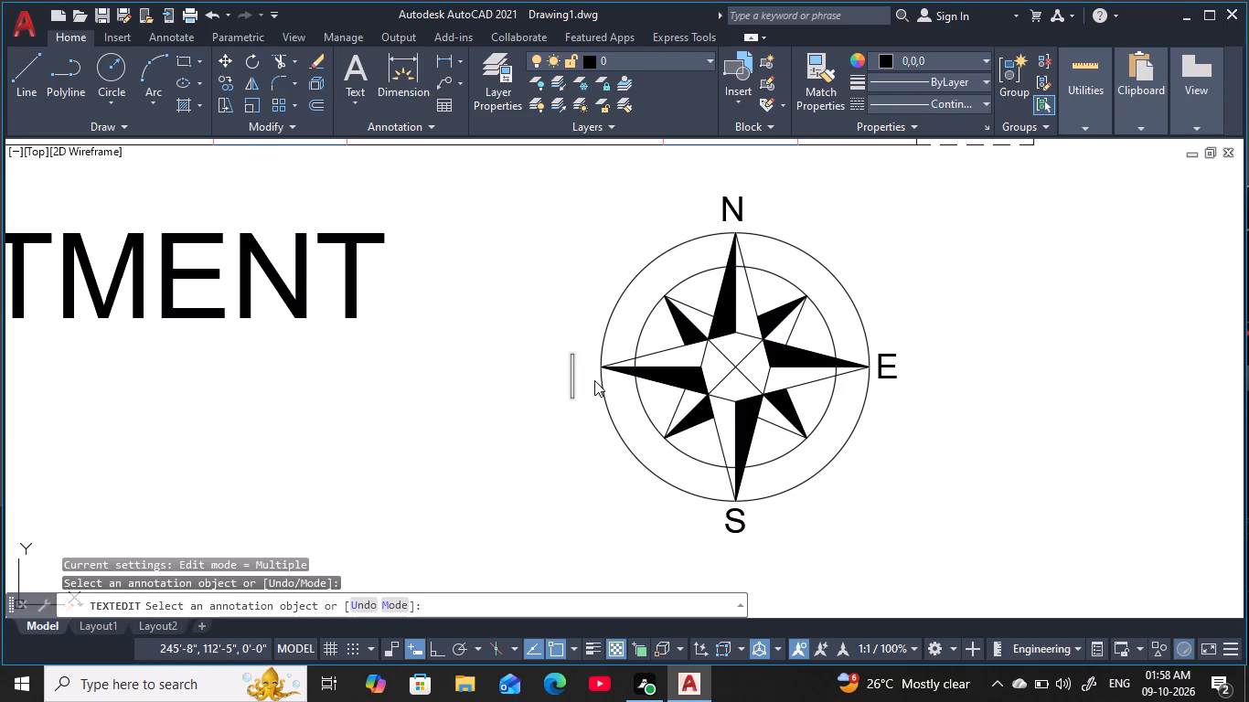
pyautogui.press('w')
pyautogui.press('Return')
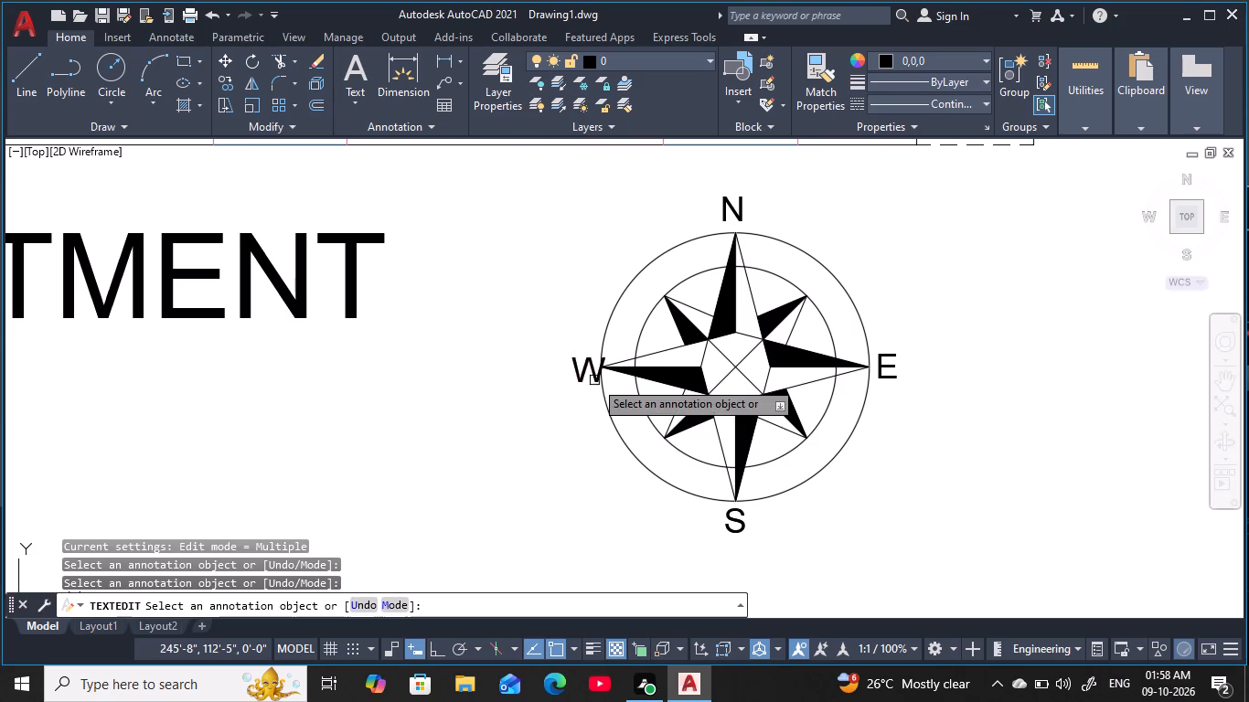
pyautogui.scroll(-1, 594, 380)
pyautogui.moveTo(594, 380); pyautogui.dragTo(605, 358, button='middle')
pyautogui.scroll(3, 605, 355)
pyautogui.press('Escape')
pyautogui.press('Escape')
pyautogui.press('Escape')
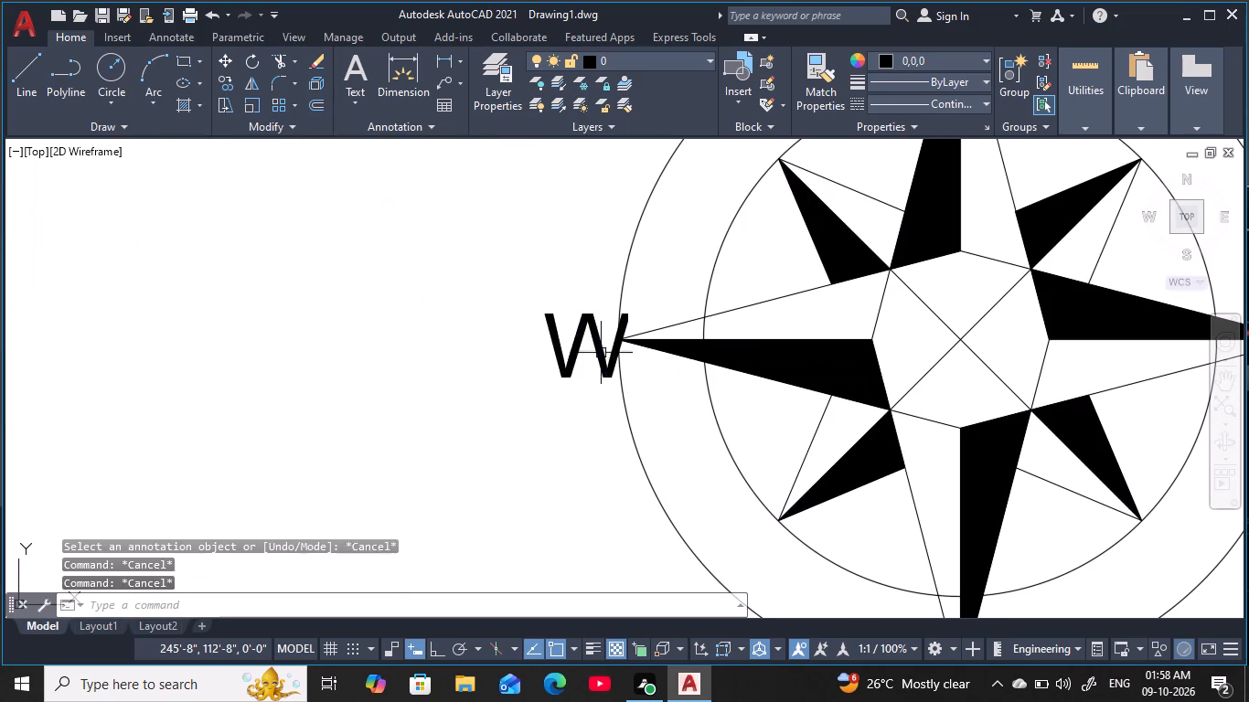
# Move the W label slightly outward so it clears the compass's outer circle.
pyautogui.click(597, 356)
pyautogui.write('M')
pyautogui.press('space')
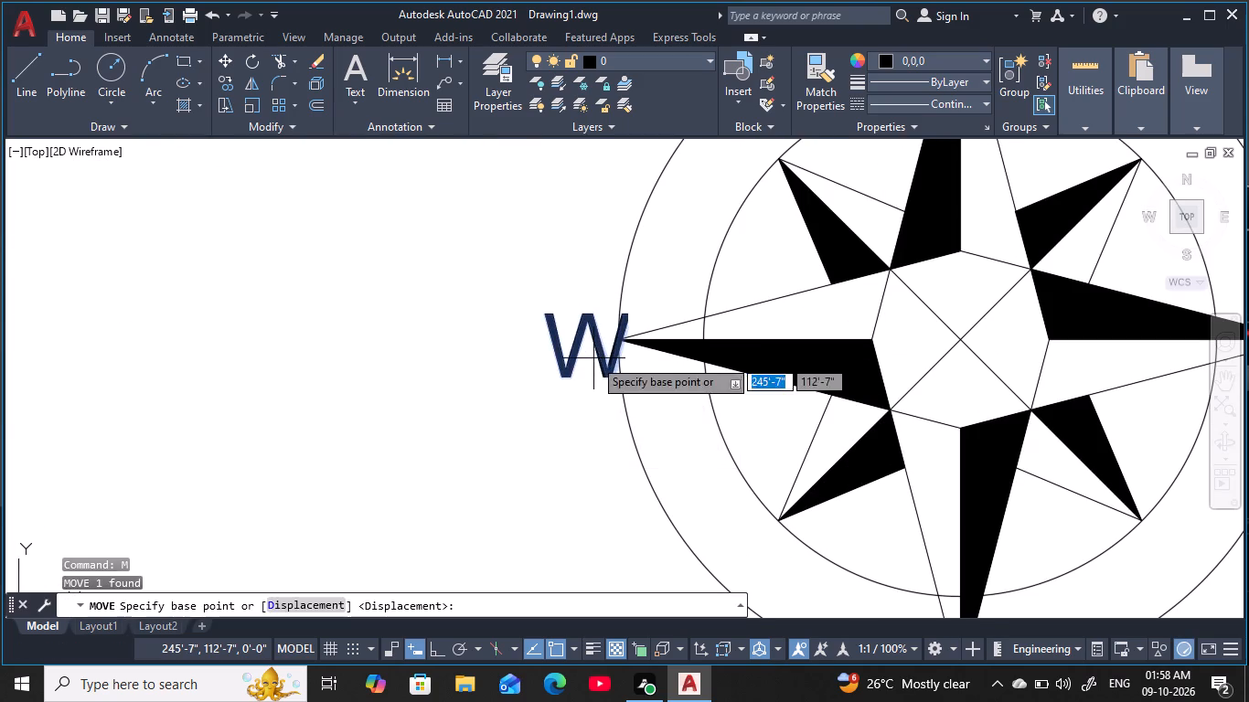
pyautogui.click(595, 357)
pyautogui.click(573, 359)
pyautogui.scroll(-2, 577, 357)
pyautogui.moveTo(578, 357); pyautogui.dragTo(579, 346, button='middle')
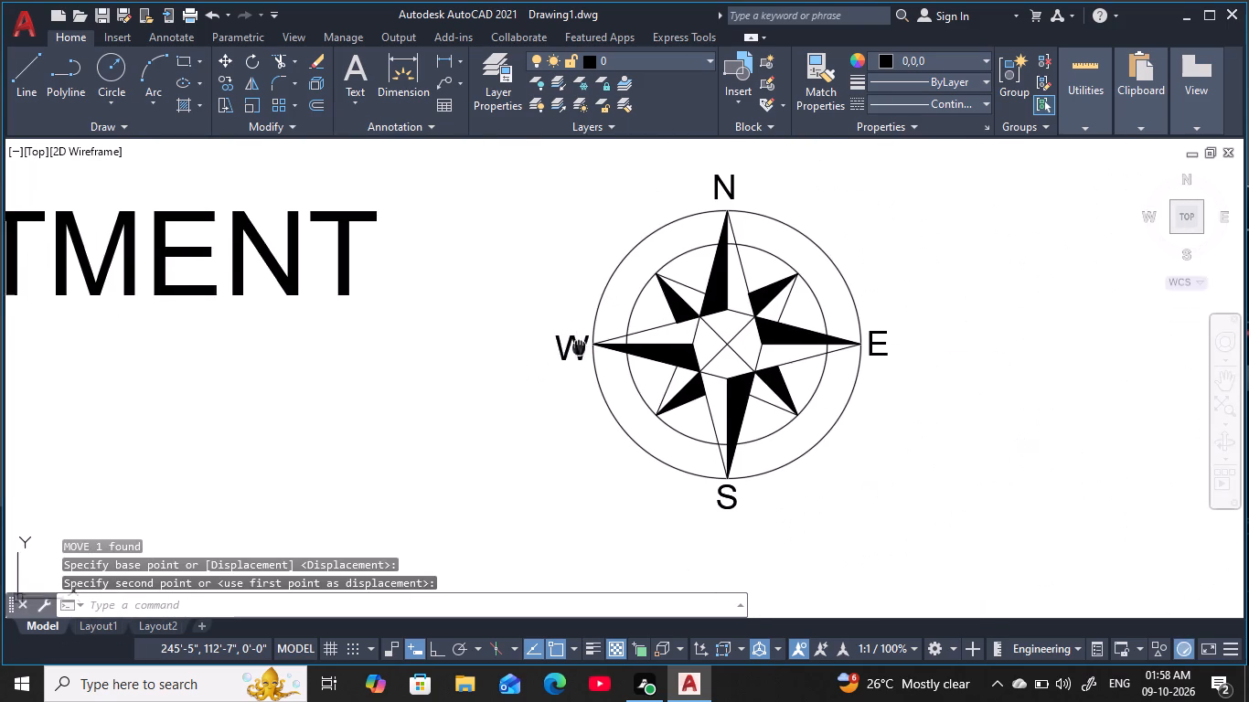
pyautogui.moveTo(579, 346); pyautogui.dragTo(579, 345, button='middle')
pyautogui.press('Escape')
pyautogui.press('Escape')
pyautogui.press('Escape')
# Examine the full floor plan with its titles and compass, and the left apartment's living hall up close.
pyautogui.scroll(-1, 712, 382)
pyautogui.moveTo(713, 382); pyautogui.dragTo(703, 372, button='middle')
pyautogui.scroll(-1, 703, 373)
pyautogui.scroll(-1, 592, 412)
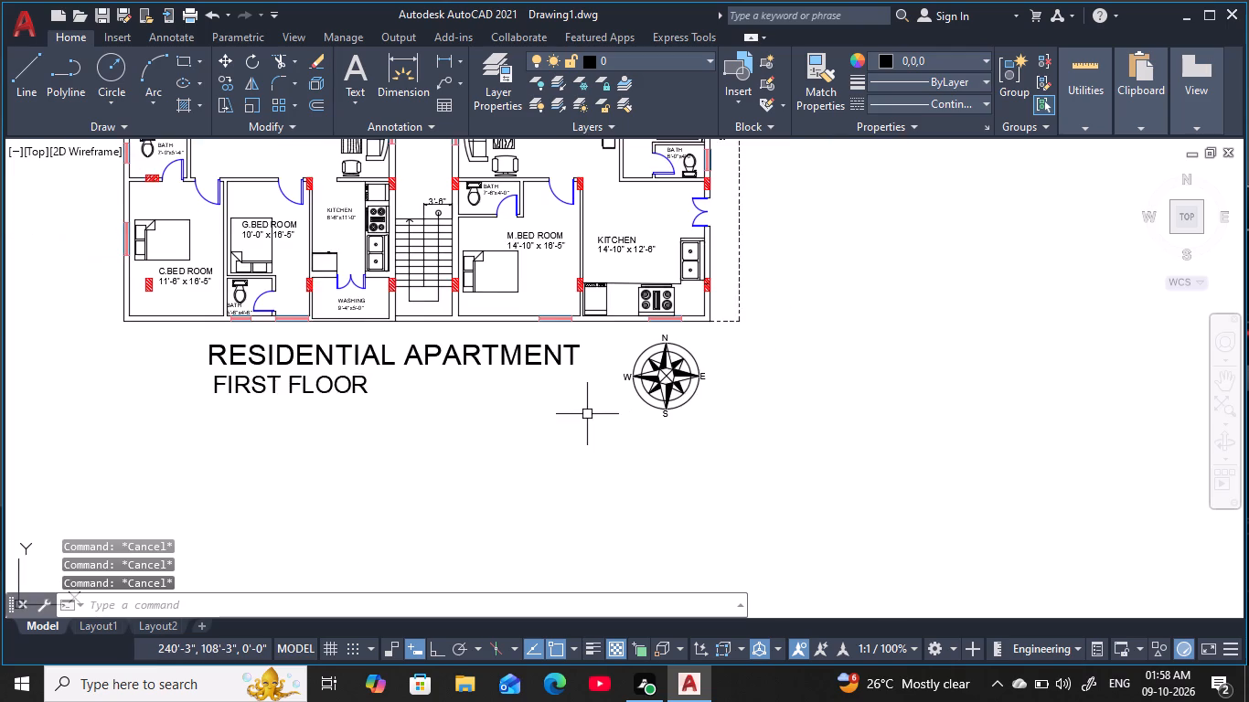
pyautogui.moveTo(587, 414); pyautogui.dragTo(651, 430, button='middle')
pyautogui.scroll(-1, 650, 422)
pyautogui.press('Escape')
pyautogui.press('Escape')
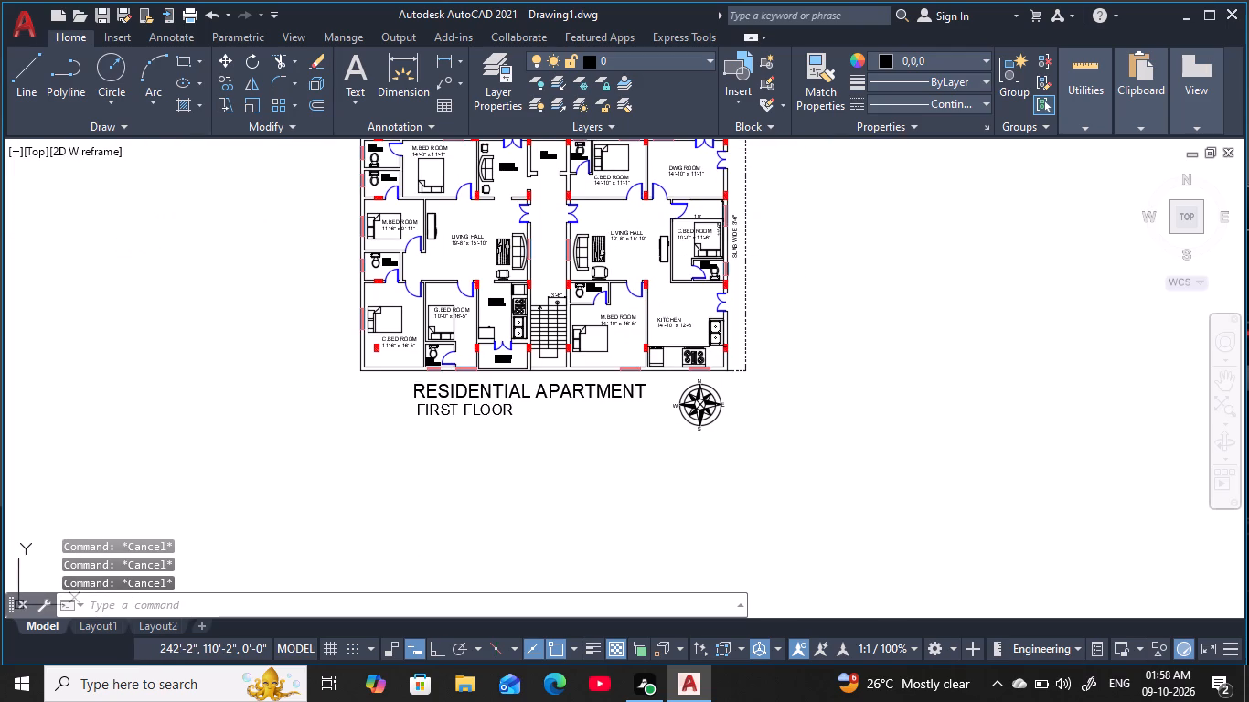
pyautogui.moveTo(659, 418); pyautogui.dragTo(717, 513, button='middle')
pyautogui.press('Escape')
pyautogui.press('Escape')
pyautogui.press('Escape')
pyautogui.press('Escape')
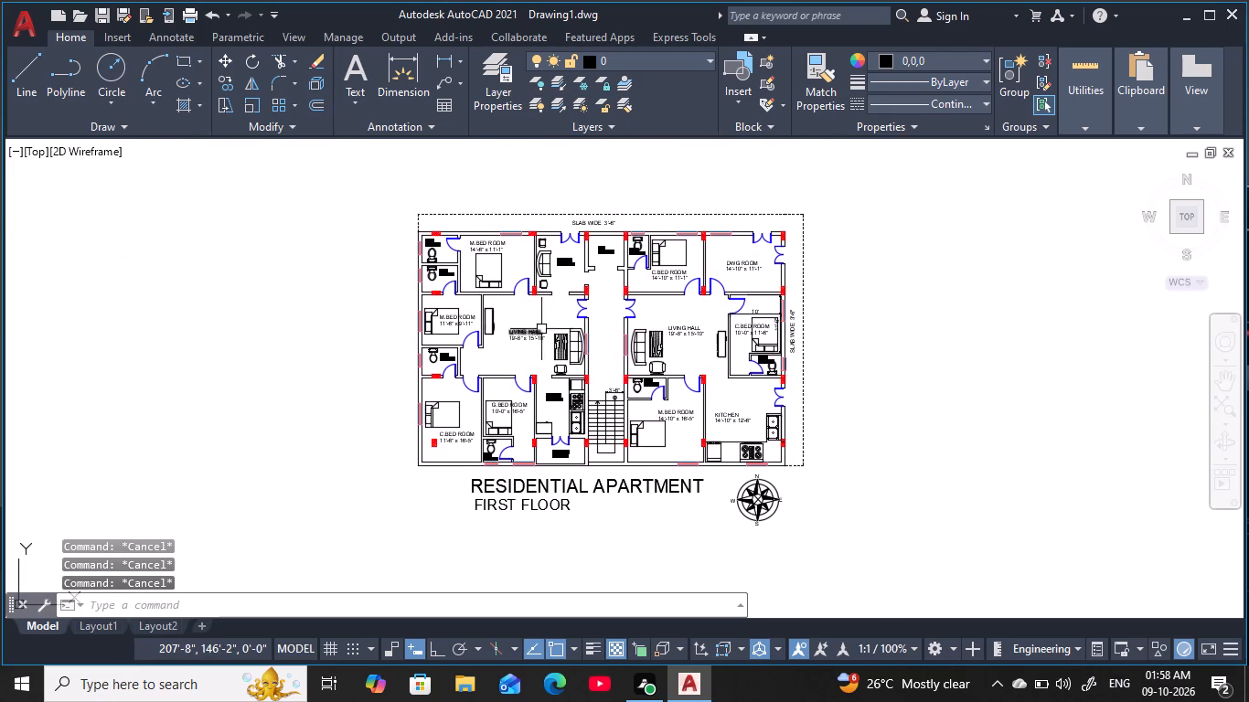
pyautogui.press('Escape')
pyautogui.press('Escape')
pyautogui.press('Escape')
pyautogui.press('Escape')
pyautogui.press('Escape')
pyautogui.press('Escape')
pyautogui.press('Escape')
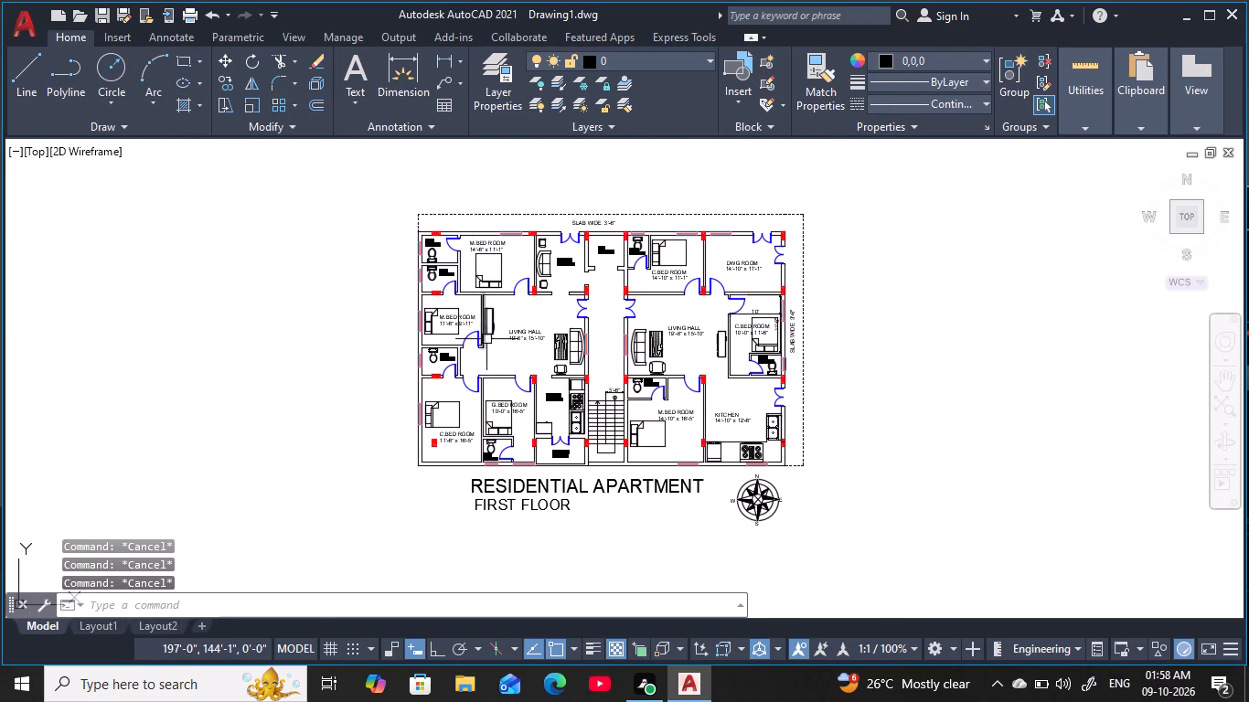
pyautogui.scroll(2, 486, 338)
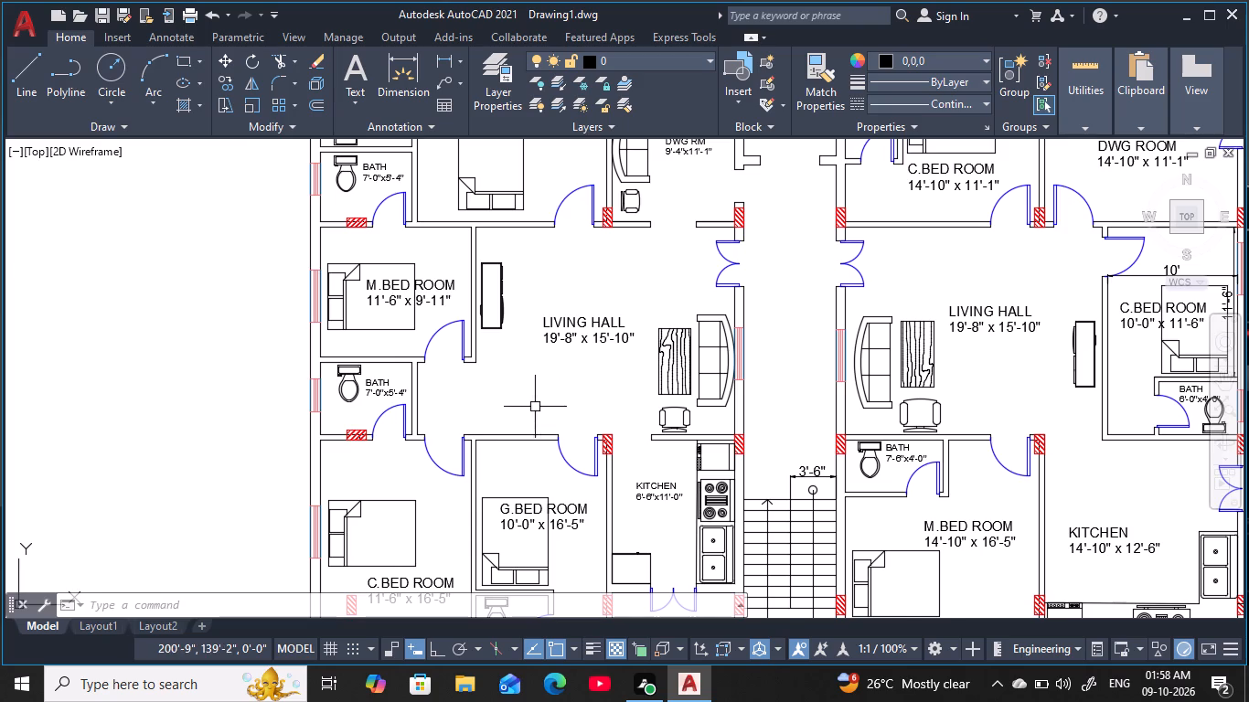
# Add a linear dimension along the full upper edge of the dashed slab outline, placed just above it.
pyautogui.scroll(-1, 532, 405)
pyautogui.moveTo(531, 403); pyautogui.dragTo(475, 425, button='middle')
pyautogui.scroll(-1, 475, 415)
pyautogui.press('Escape')
pyautogui.press('Escape')
pyautogui.press('Escape')
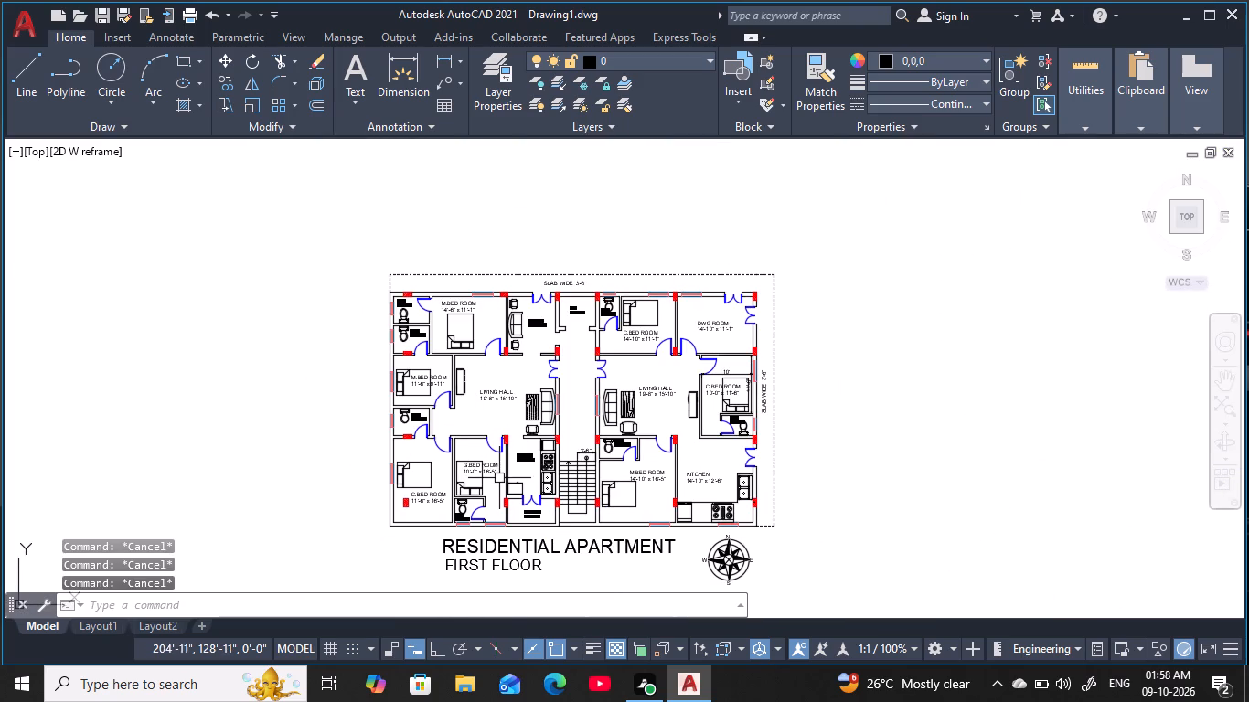
pyautogui.moveTo(500, 478); pyautogui.dragTo(504, 459, button='middle')
pyautogui.press('Escape')
pyautogui.press('Escape')
pyautogui.press('Escape')
pyautogui.press('d')
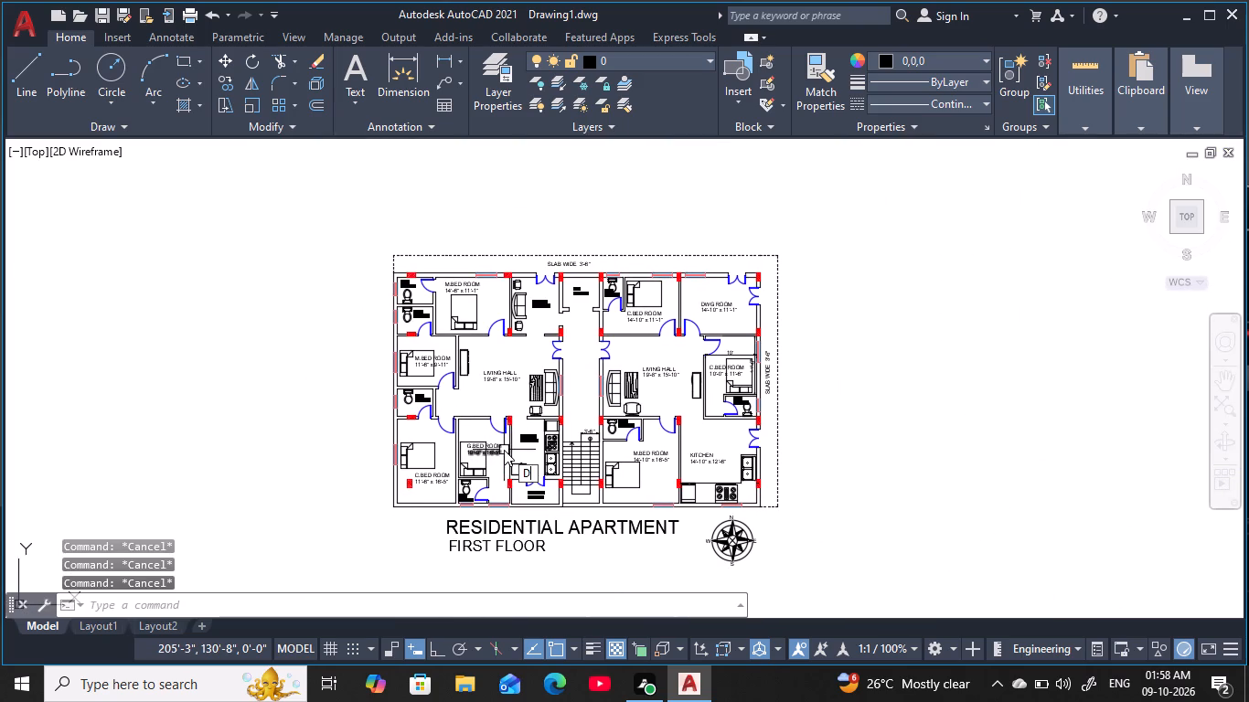
pyautogui.press('l')
pyautogui.press('i')
pyautogui.press('space')
pyautogui.moveTo(414, 253); pyautogui.dragTo(437, 300, button='middle')
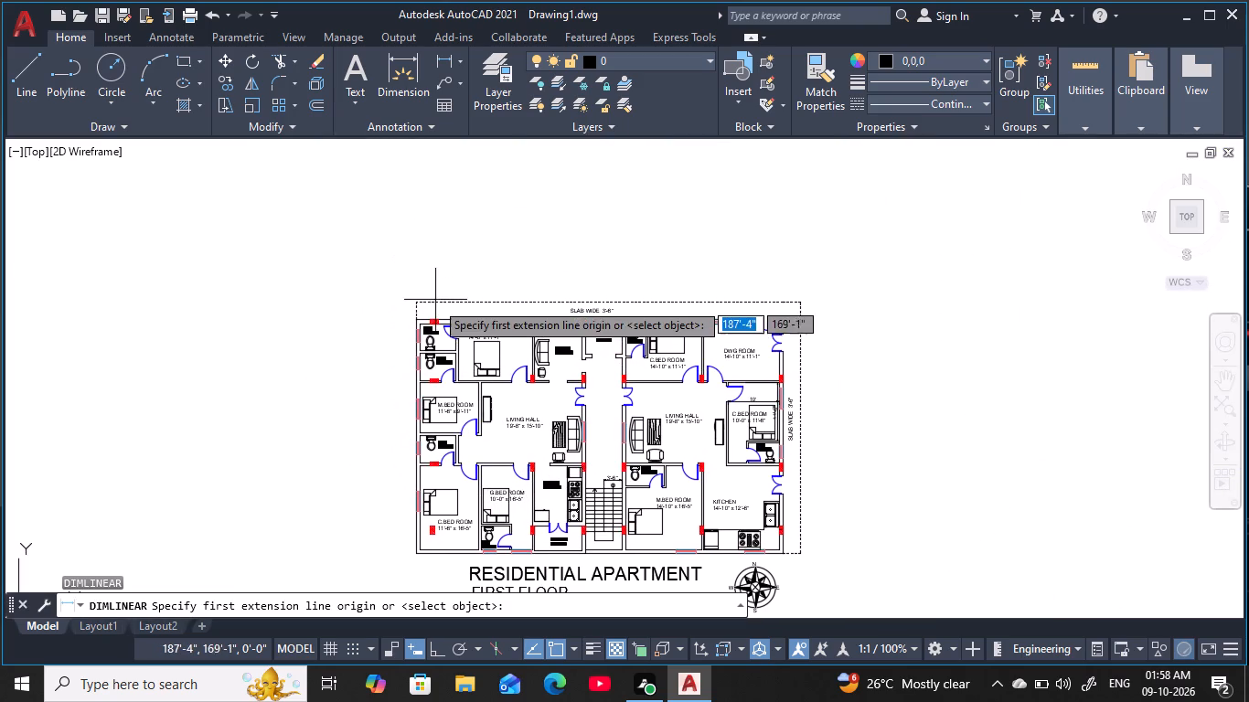
pyautogui.scroll(3, 432, 295)
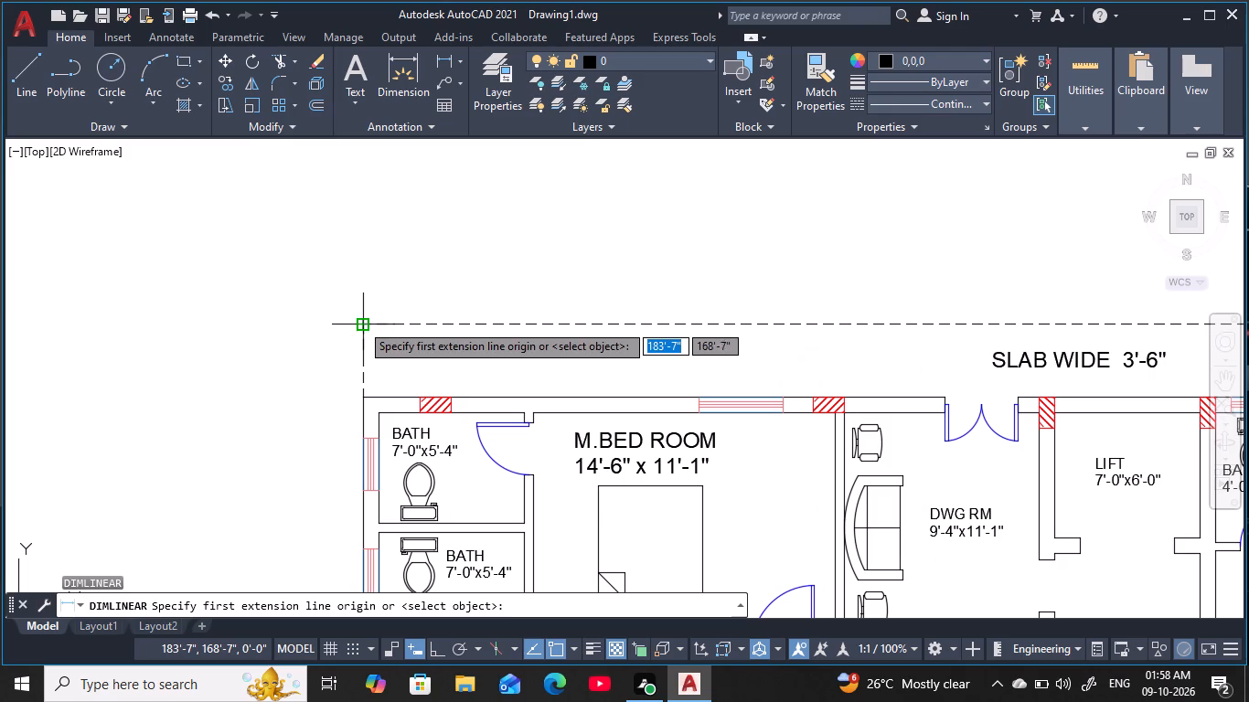
pyautogui.click(360, 323)
pyautogui.moveTo(686, 286); pyautogui.dragTo(221, 289, button='middle')
pyautogui.scroll(-1, 419, 294)
pyautogui.scroll(-2, 723, 305)
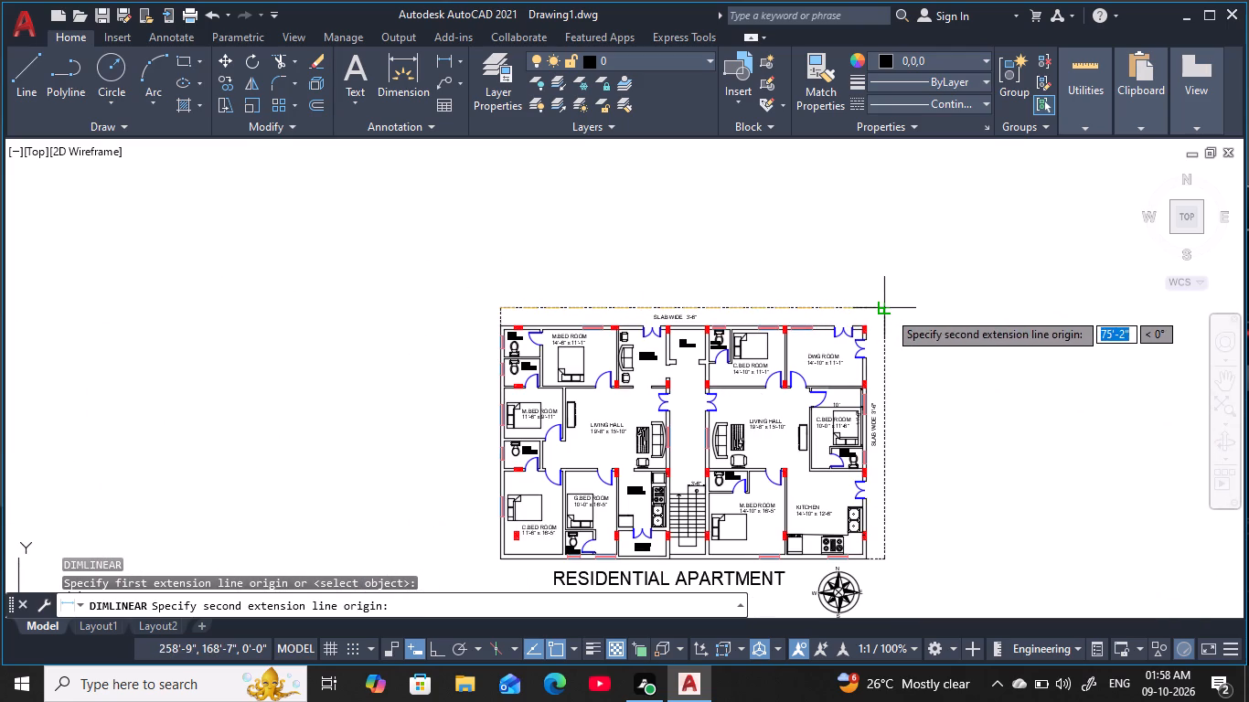
pyautogui.click(889, 311)
pyautogui.click(891, 296)
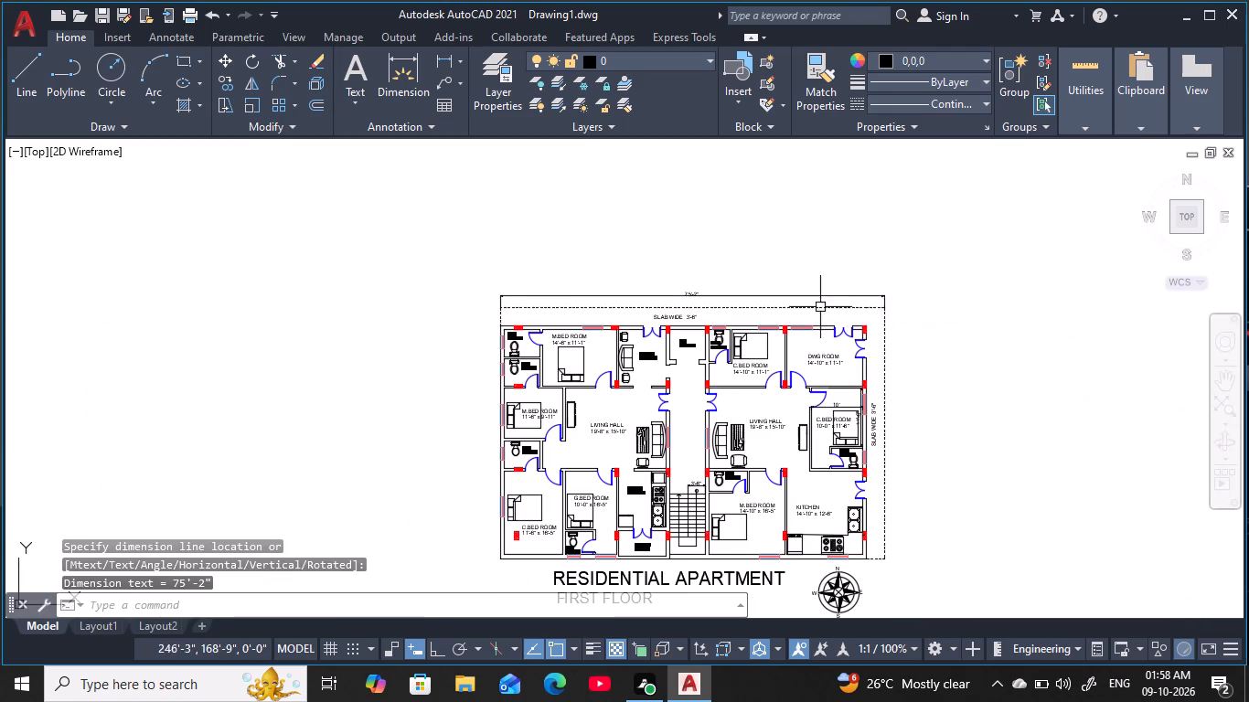
pyautogui.scroll(2, 783, 311)
pyautogui.moveTo(785, 311); pyautogui.dragTo(811, 283, button='middle')
pyautogui.press('Escape')
pyautogui.press('Escape')
pyautogui.press('Escape')
pyautogui.press('Escape')
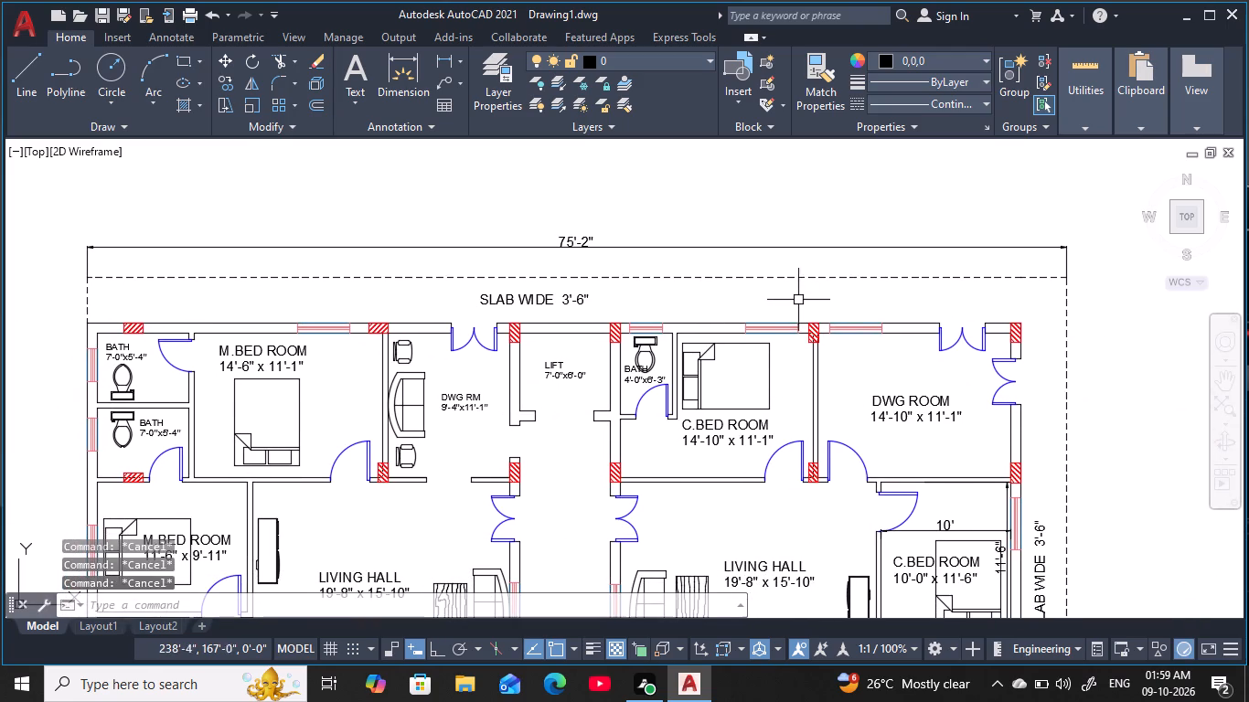
pyautogui.press('Escape')
# Add a vertical linear dimension along the slab outline's right edge, from its upper to lower corner, placed just outside it.
pyautogui.write('DL')
pyautogui.press('i')
pyautogui.press('space')
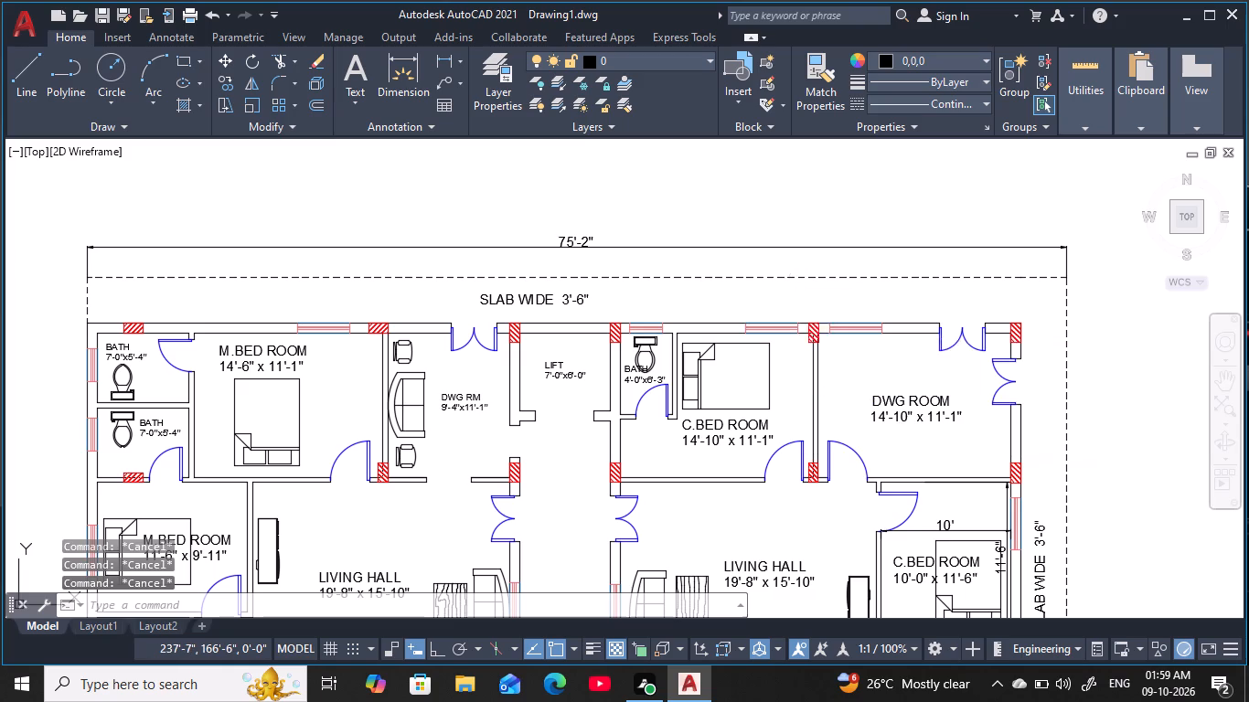
pyautogui.moveTo(838, 323); pyautogui.dragTo(653, 181, button='middle')
pyautogui.moveTo(845, 191); pyautogui.dragTo(838, 255, button='middle')
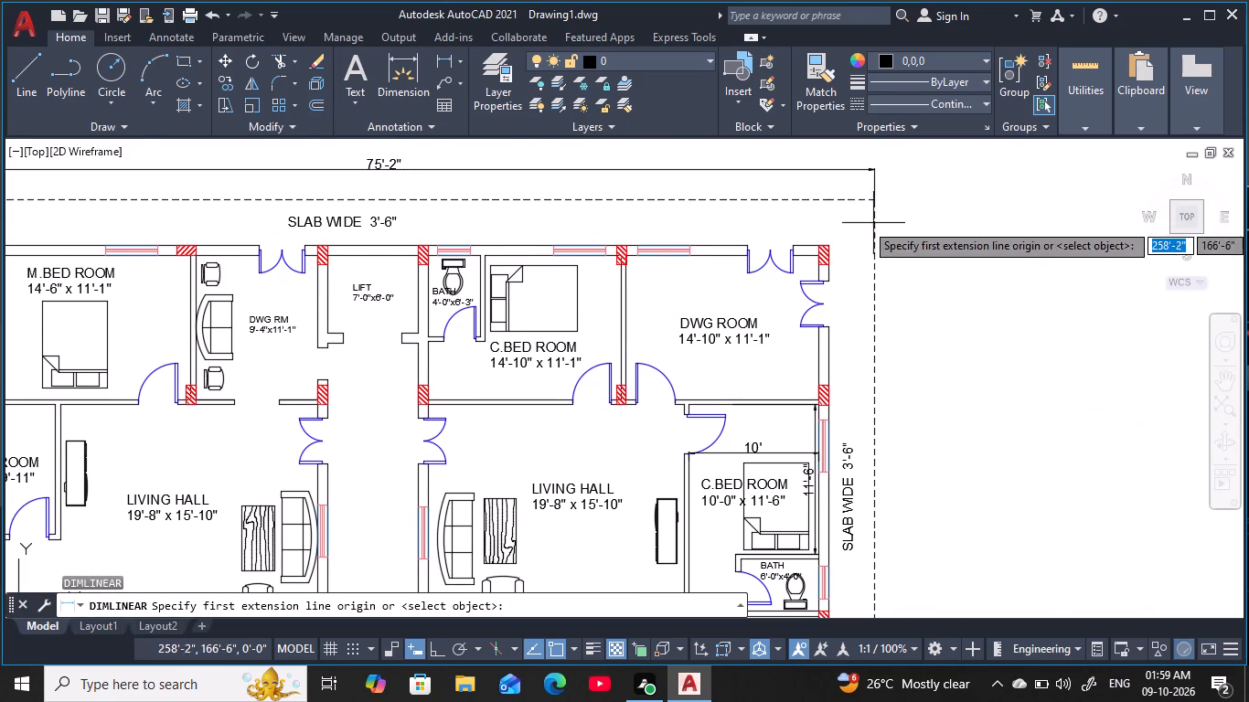
pyautogui.click(877, 203)
pyautogui.moveTo(938, 423); pyautogui.dragTo(914, 117, button='middle')
pyautogui.scroll(-1, 924, 146)
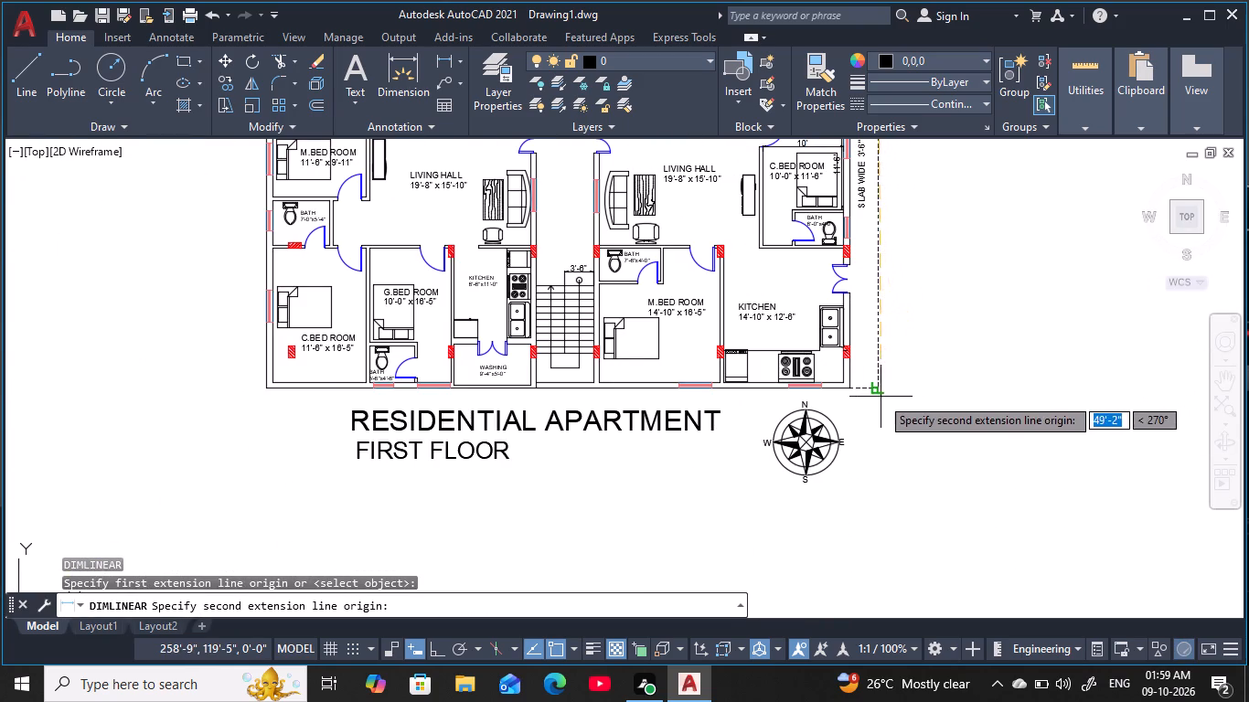
pyautogui.click(874, 388)
pyautogui.click(910, 386)
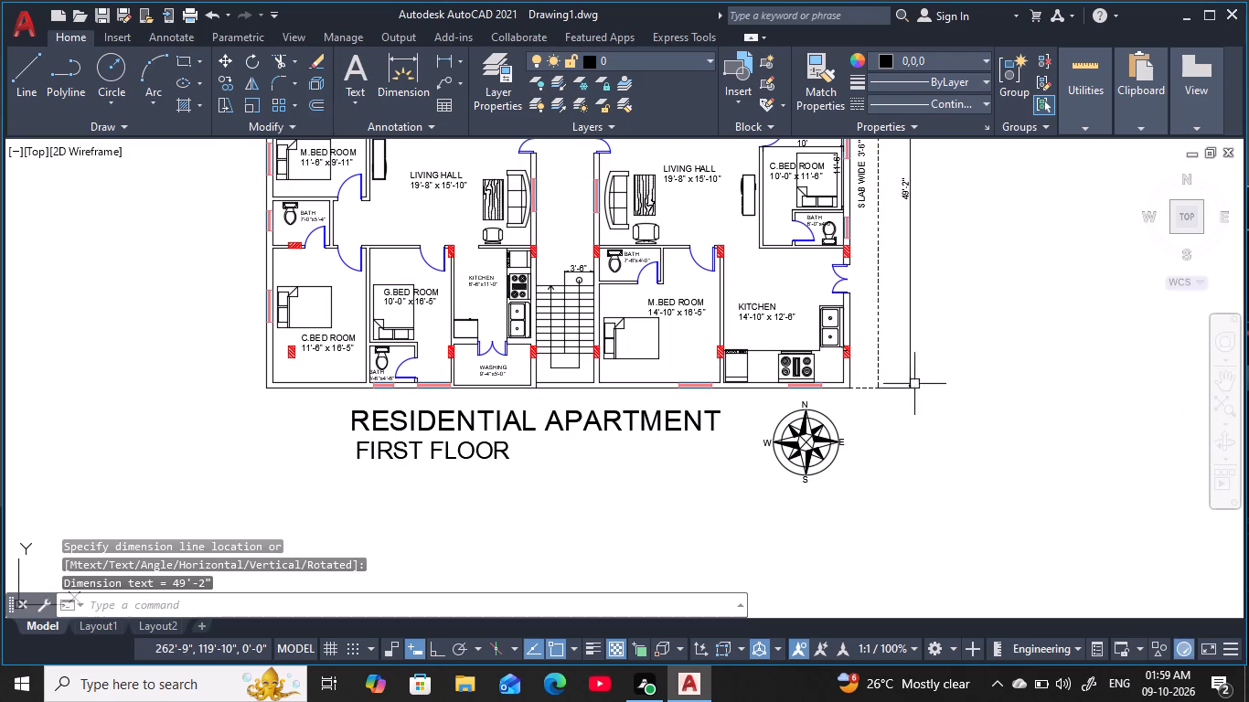
pyautogui.moveTo(918, 253); pyautogui.dragTo(967, 348, button='middle')
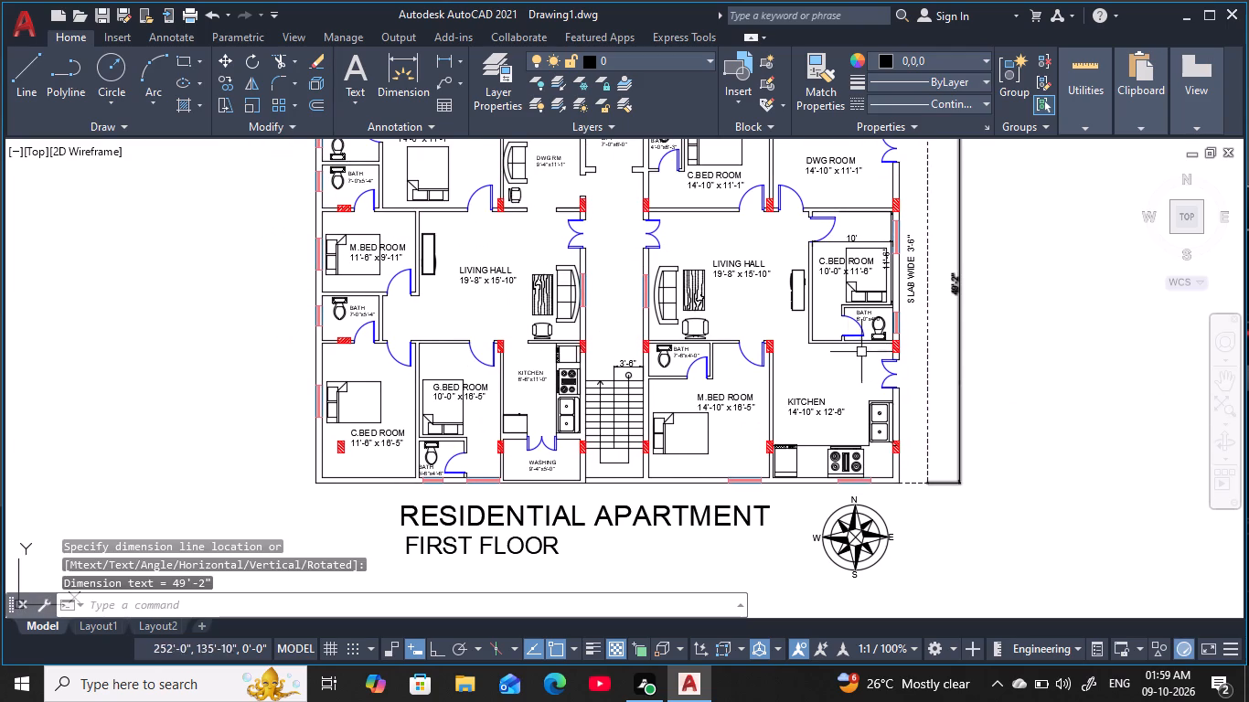
pyautogui.moveTo(820, 339); pyautogui.dragTo(838, 399, button='middle')
pyautogui.scroll(-1, 870, 405)
pyautogui.moveTo(870, 406); pyautogui.dragTo(844, 426, button='middle')
pyautogui.press('Escape')
pyautogui.press('Escape')
pyautogui.press('Escape')
pyautogui.press('Escape')
pyautogui.press('Escape')
pyautogui.press('Escape')
pyautogui.press('Escape')
pyautogui.press('Escape')
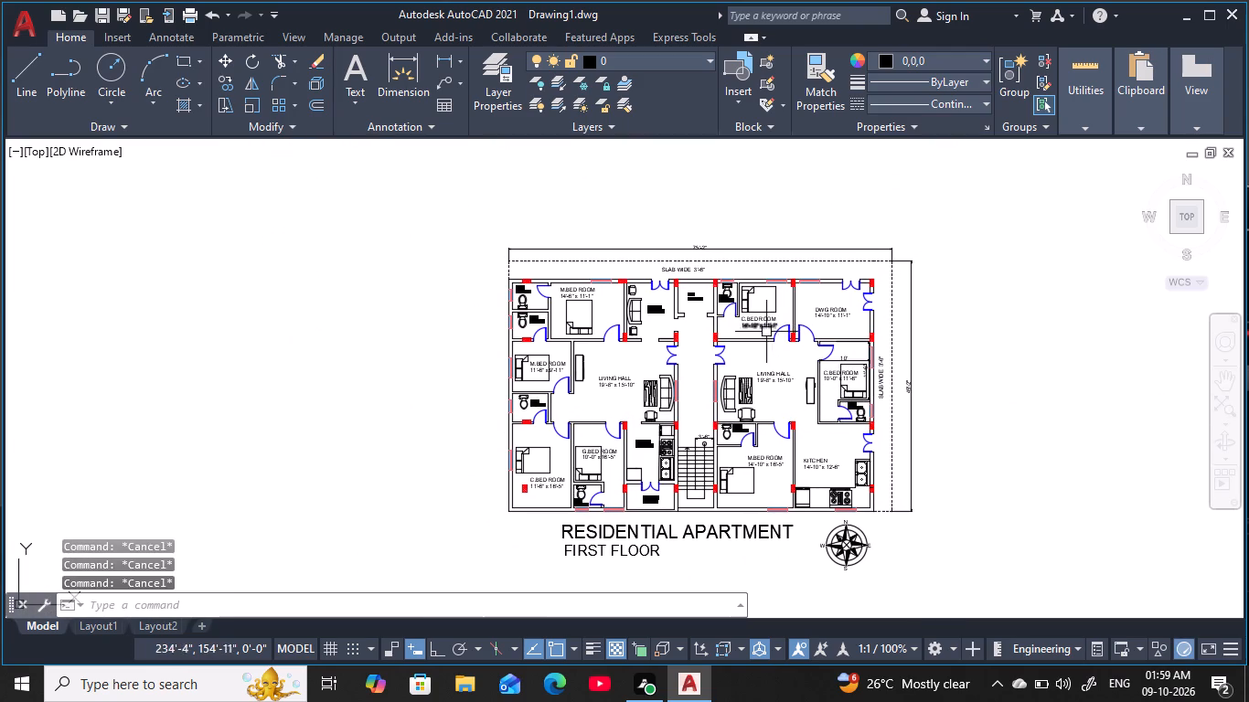
# Add a vertical linear dimension for the full height of the building's left outer wall, placed just outside it.
pyautogui.press('d')
pyautogui.write('LI')
pyautogui.press('space')
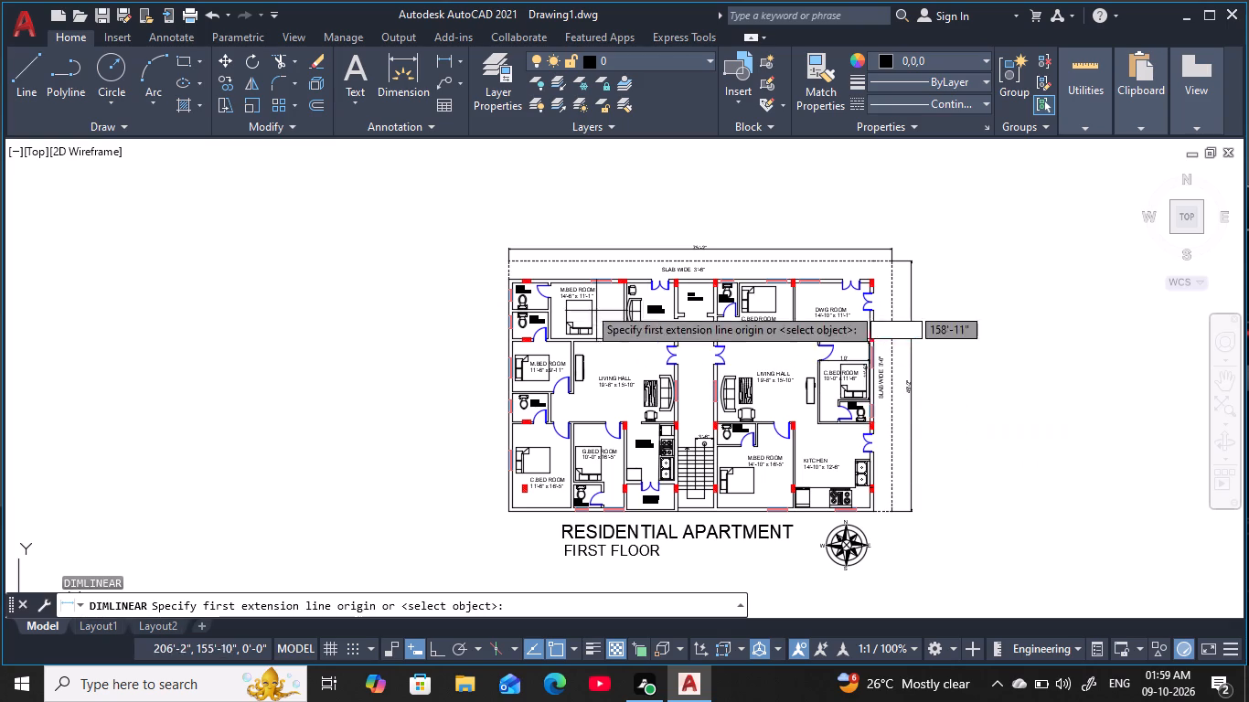
pyautogui.scroll(4, 525, 285)
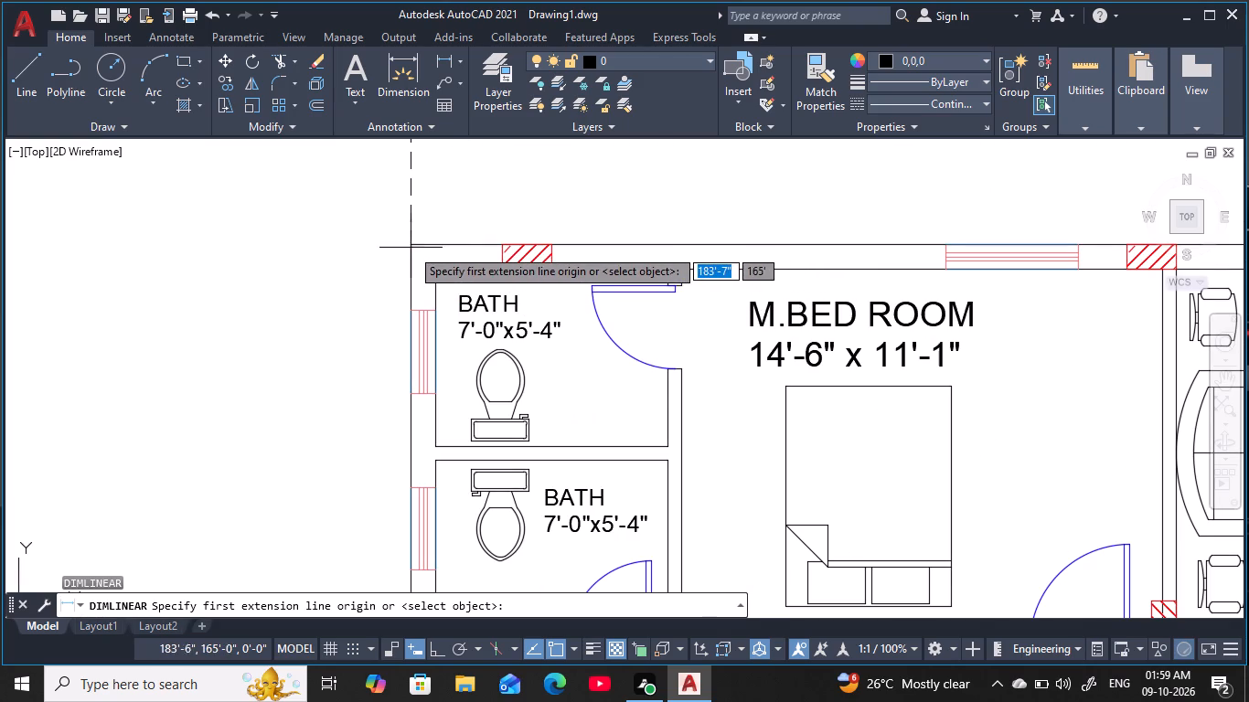
pyautogui.click(412, 248)
pyautogui.moveTo(431, 431); pyautogui.dragTo(571, 163, button='middle')
pyautogui.scroll(-3, 572, 175)
pyautogui.moveTo(587, 373); pyautogui.dragTo(588, 371, button='middle')
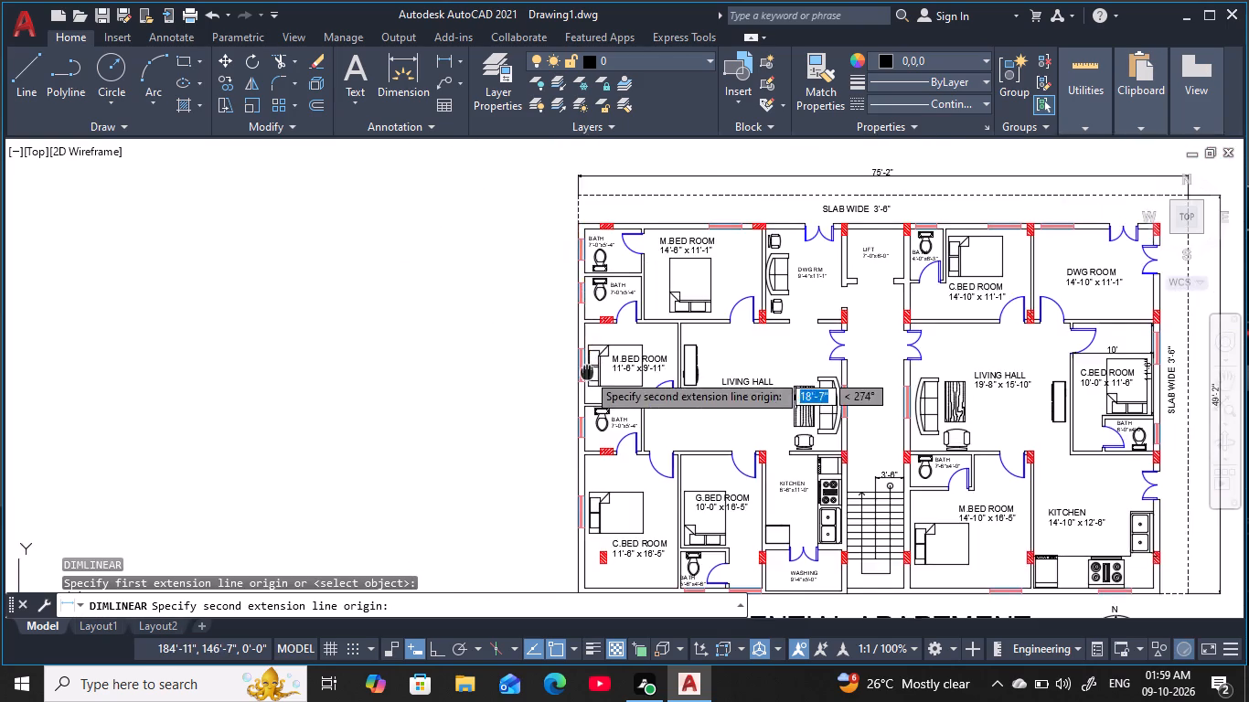
pyautogui.moveTo(588, 371); pyautogui.dragTo(646, 154, button='middle')
pyautogui.click(641, 376)
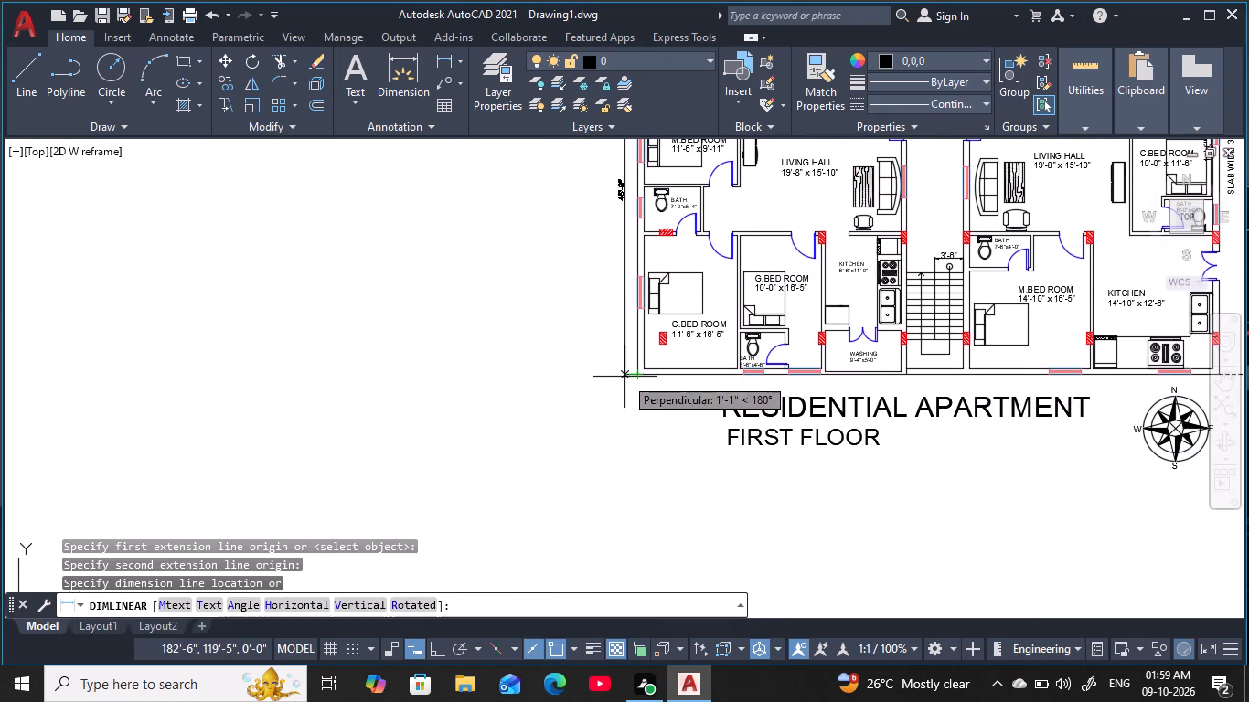
pyautogui.click(620, 377)
pyautogui.moveTo(681, 335); pyautogui.dragTo(614, 340, button='middle')
pyautogui.scroll(-1, 681, 375)
pyautogui.press('Escape')
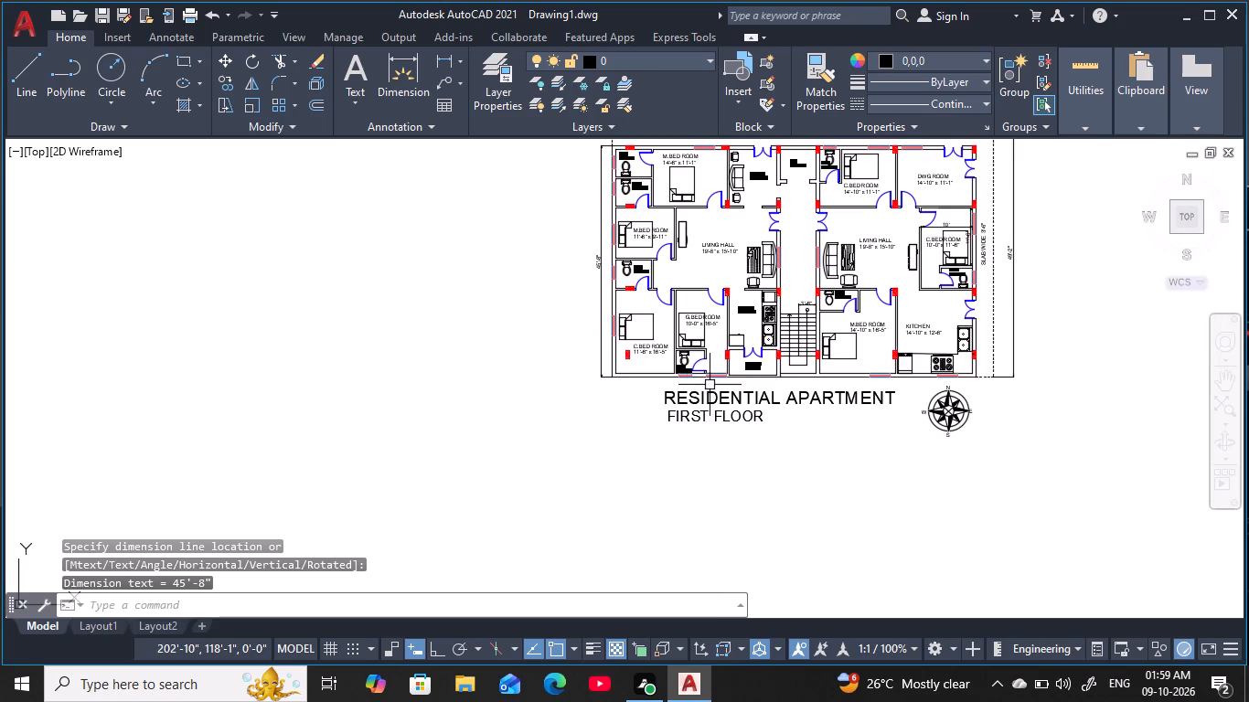
# Add a linear dimension for the full length of the building's lower outer wall, placed between the wall and the title.
pyautogui.press('space')
pyautogui.scroll(3, 619, 376)
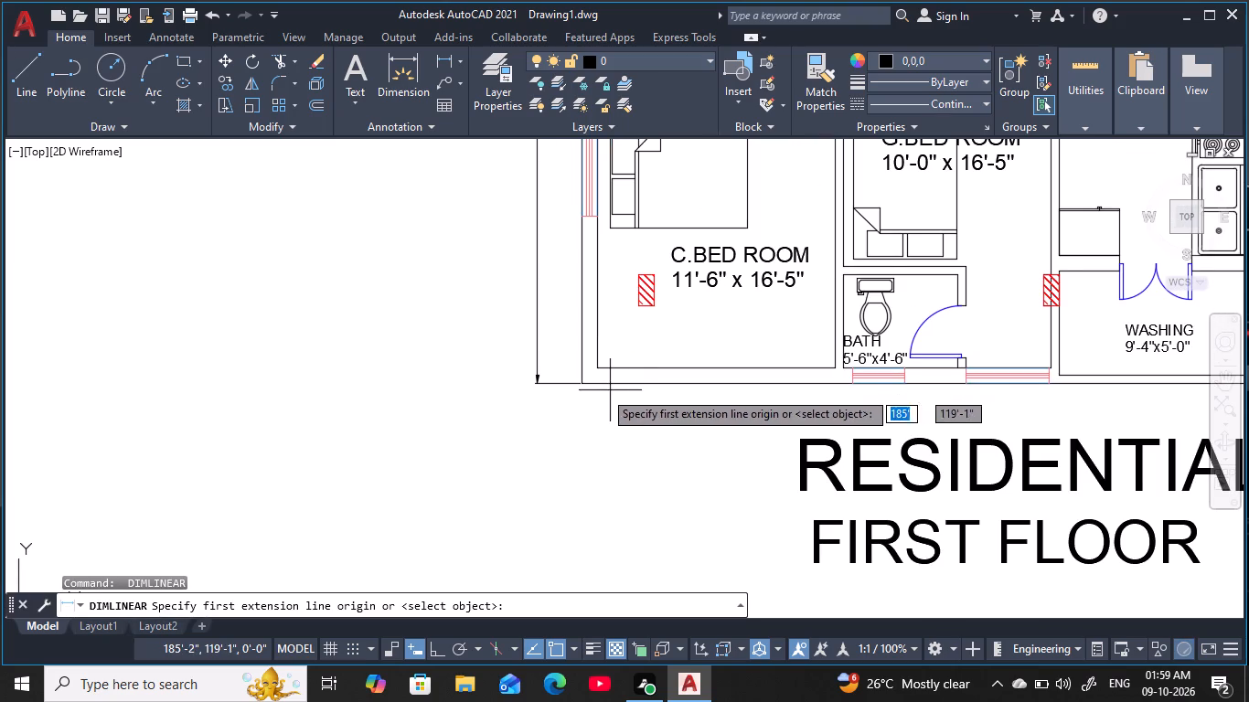
pyautogui.click(583, 383)
pyautogui.moveTo(892, 409); pyautogui.dragTo(337, 406, button='middle')
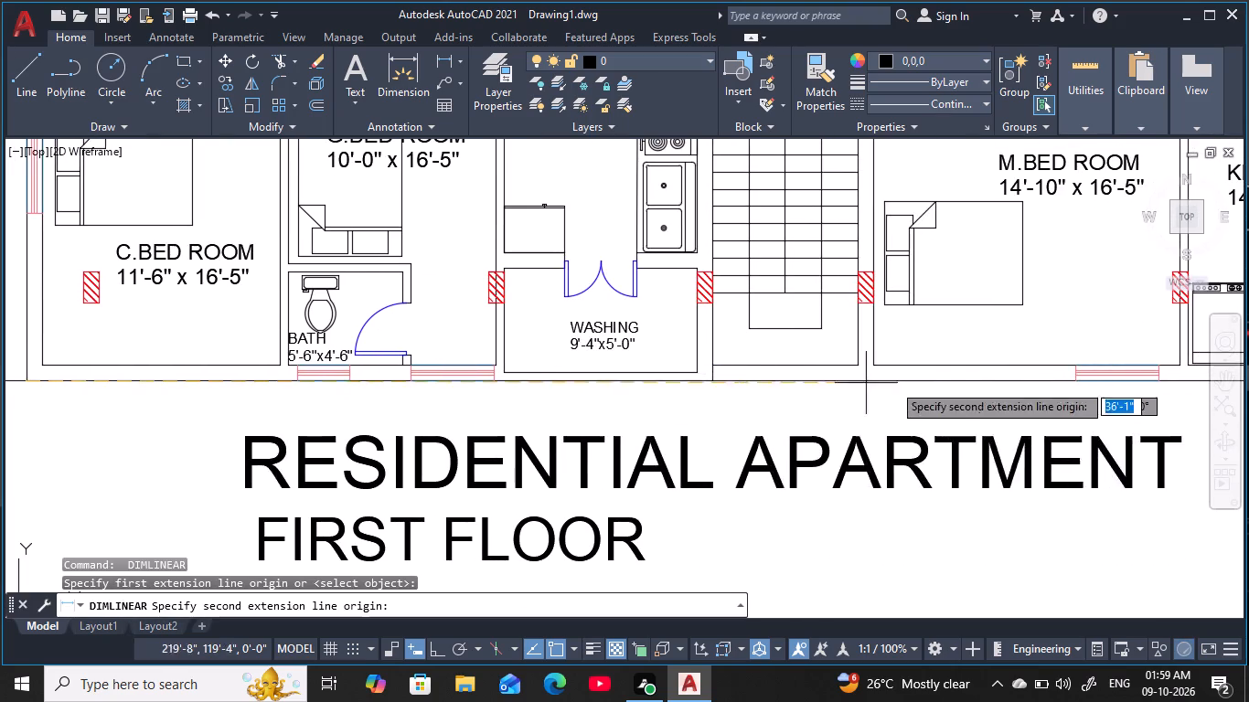
pyautogui.moveTo(1058, 374); pyautogui.dragTo(459, 358, button='middle')
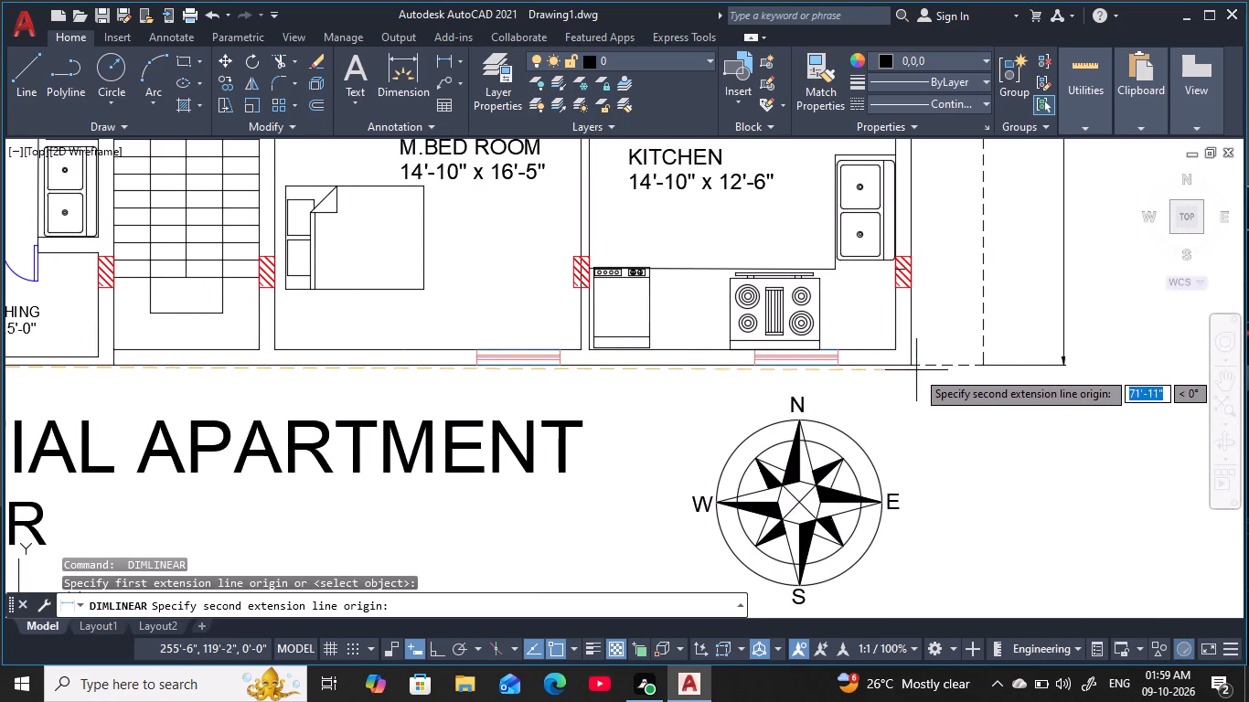
pyautogui.click(914, 365)
pyautogui.click(918, 399)
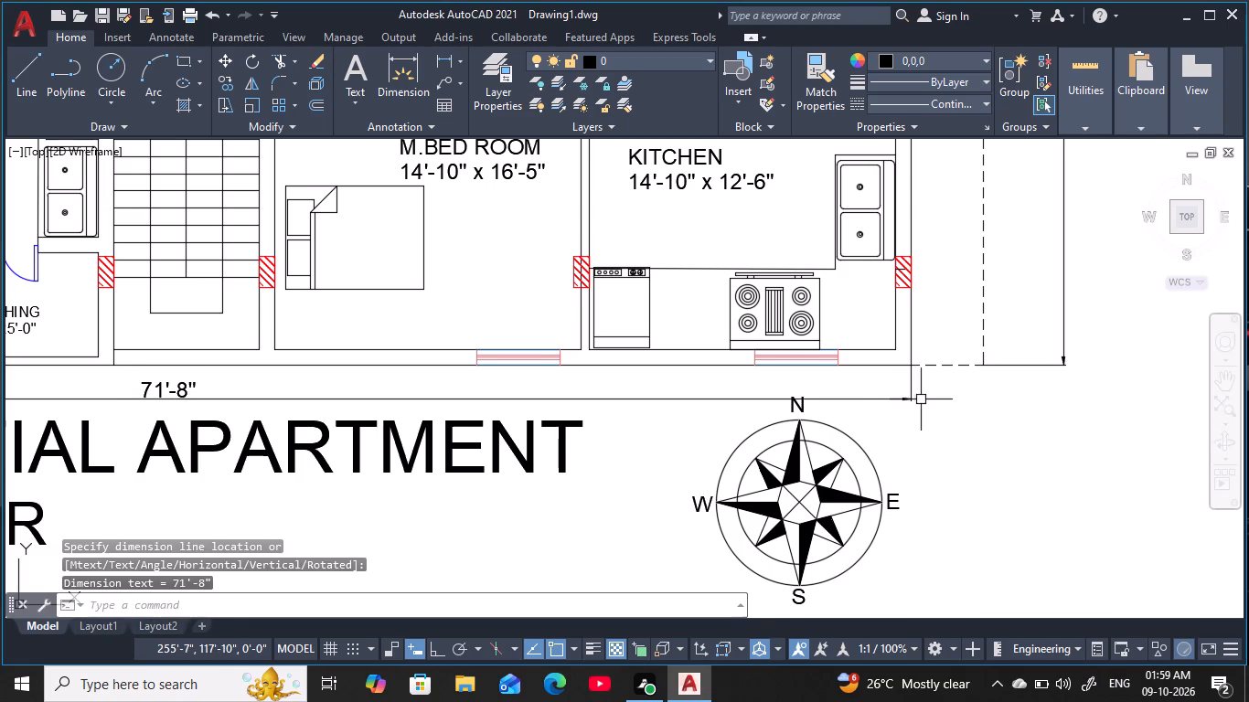
pyautogui.moveTo(923, 399); pyautogui.dragTo(1118, 347, button='middle')
pyautogui.scroll(-2, 1130, 348)
pyautogui.moveTo(1015, 380); pyautogui.dragTo(996, 424, button='middle')
pyautogui.press('Escape')
pyautogui.press('Escape')
pyautogui.press('Escape')
pyautogui.press('Escape')
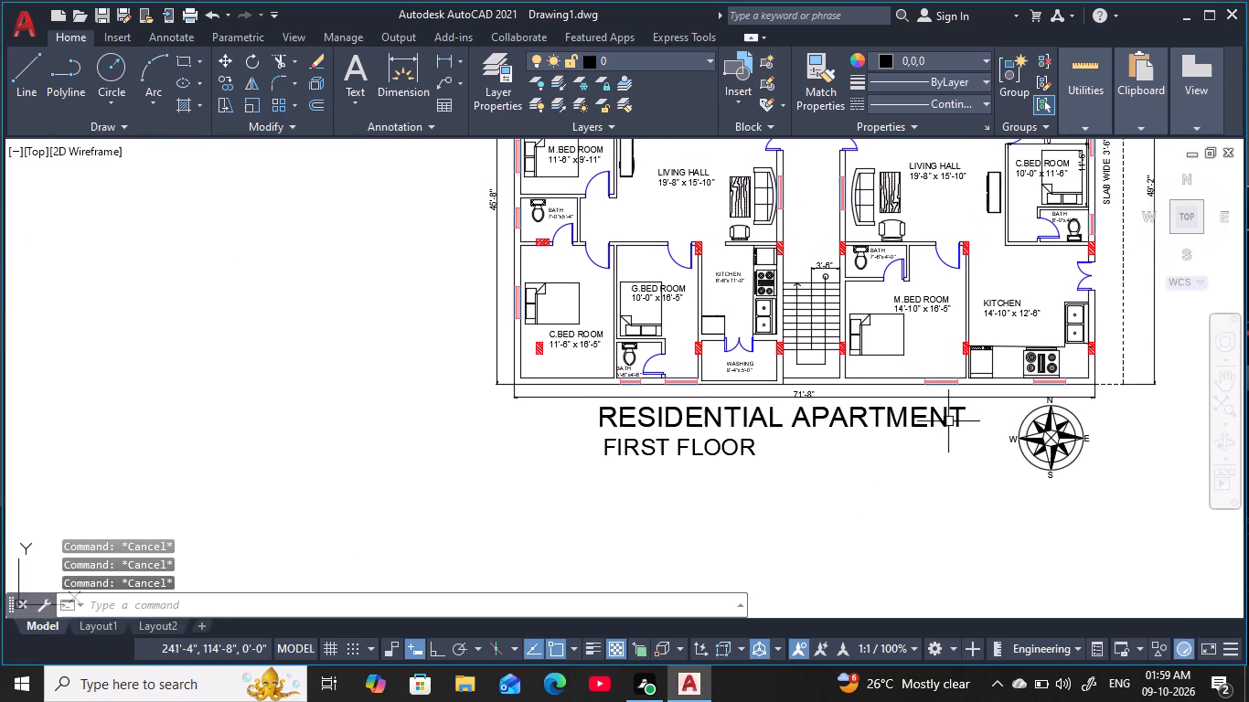
pyautogui.press('Escape')
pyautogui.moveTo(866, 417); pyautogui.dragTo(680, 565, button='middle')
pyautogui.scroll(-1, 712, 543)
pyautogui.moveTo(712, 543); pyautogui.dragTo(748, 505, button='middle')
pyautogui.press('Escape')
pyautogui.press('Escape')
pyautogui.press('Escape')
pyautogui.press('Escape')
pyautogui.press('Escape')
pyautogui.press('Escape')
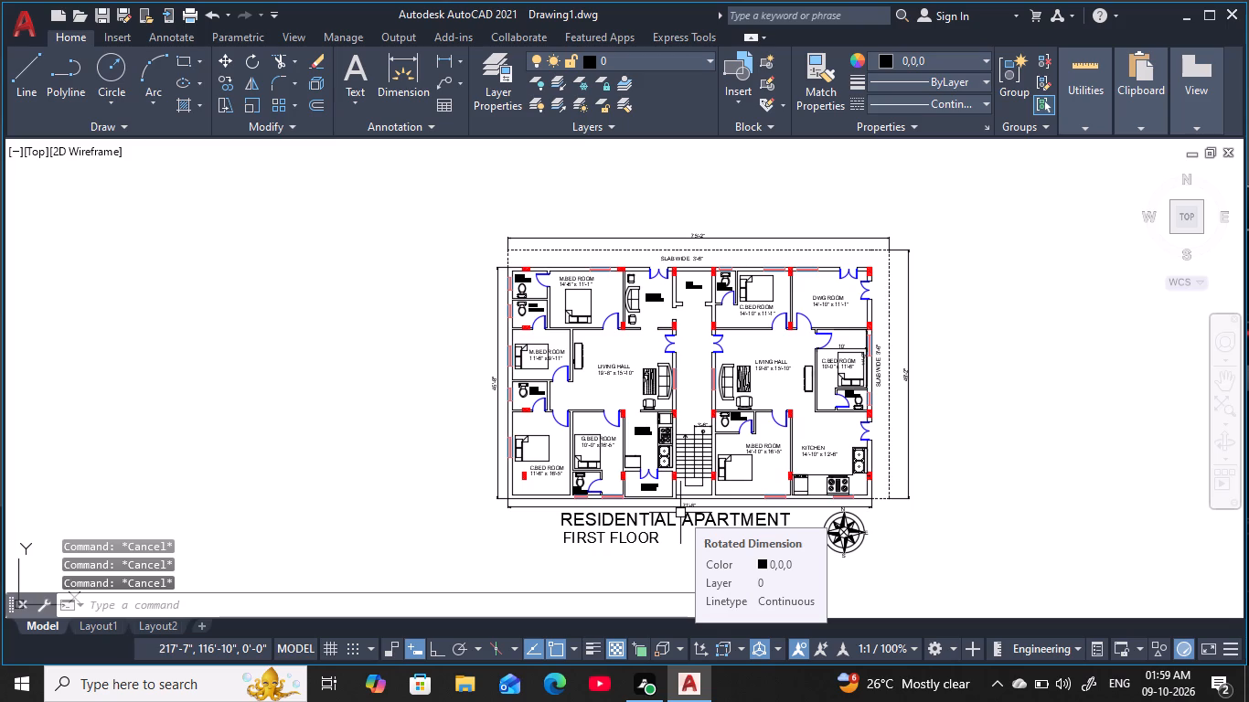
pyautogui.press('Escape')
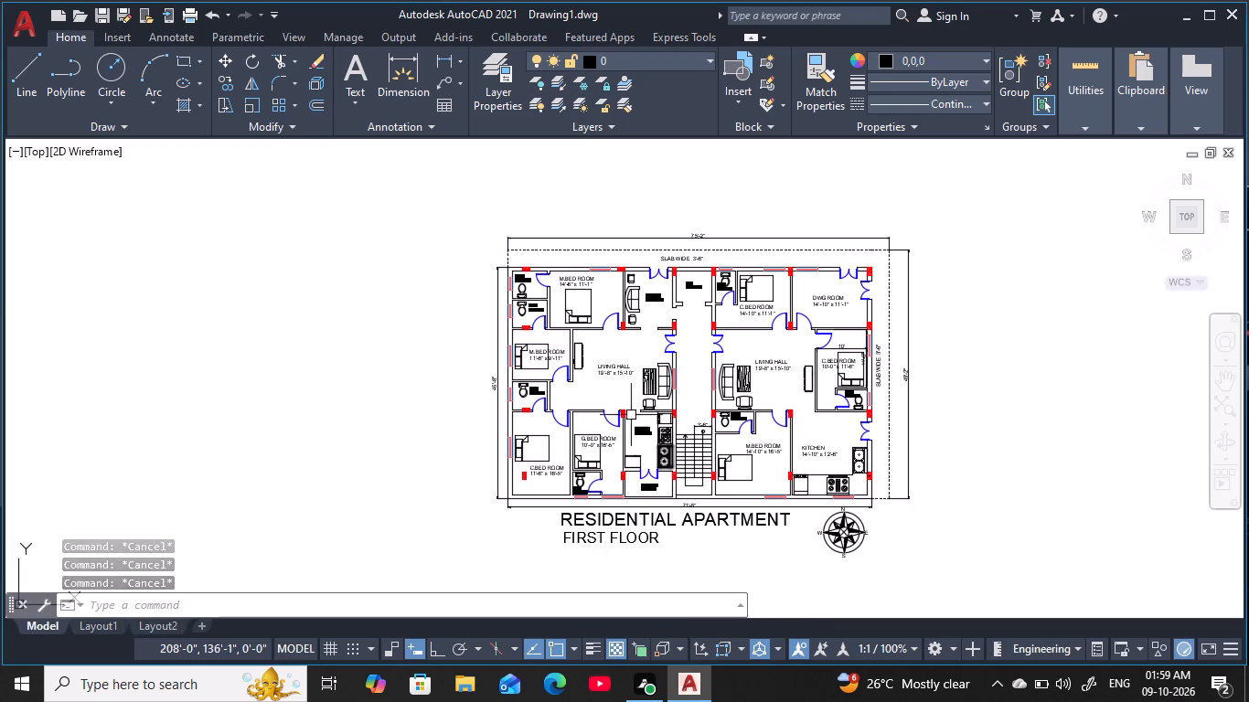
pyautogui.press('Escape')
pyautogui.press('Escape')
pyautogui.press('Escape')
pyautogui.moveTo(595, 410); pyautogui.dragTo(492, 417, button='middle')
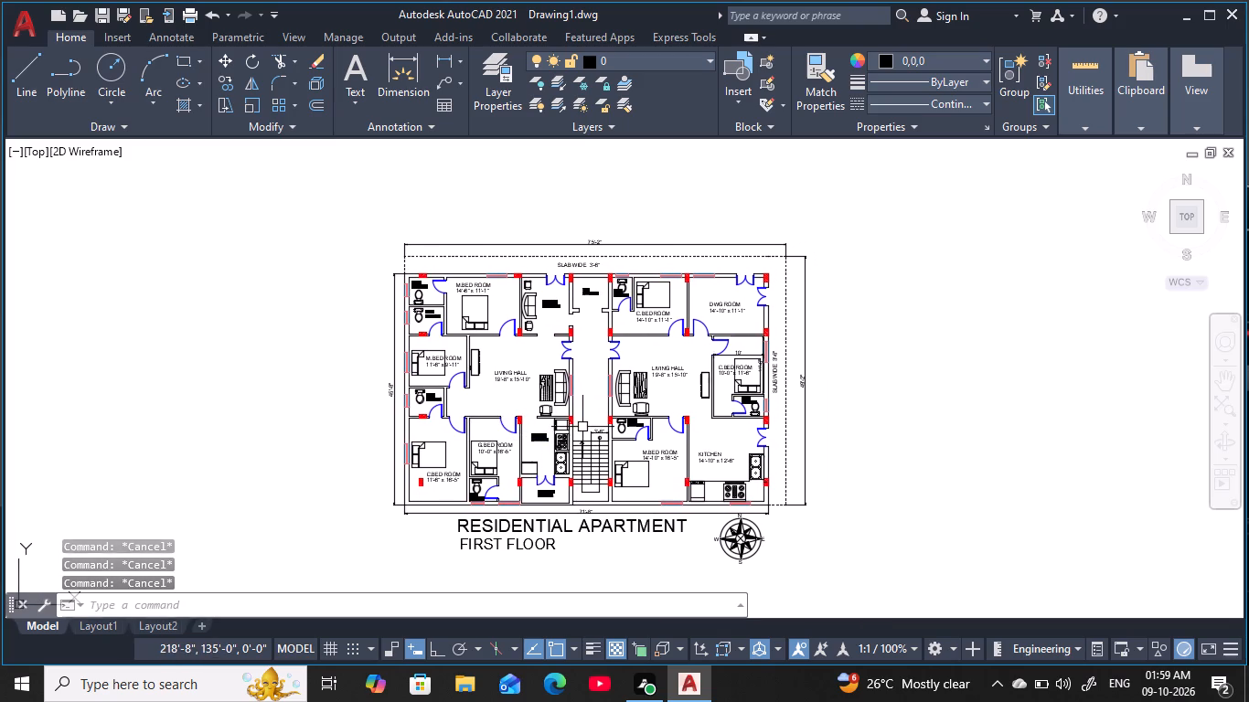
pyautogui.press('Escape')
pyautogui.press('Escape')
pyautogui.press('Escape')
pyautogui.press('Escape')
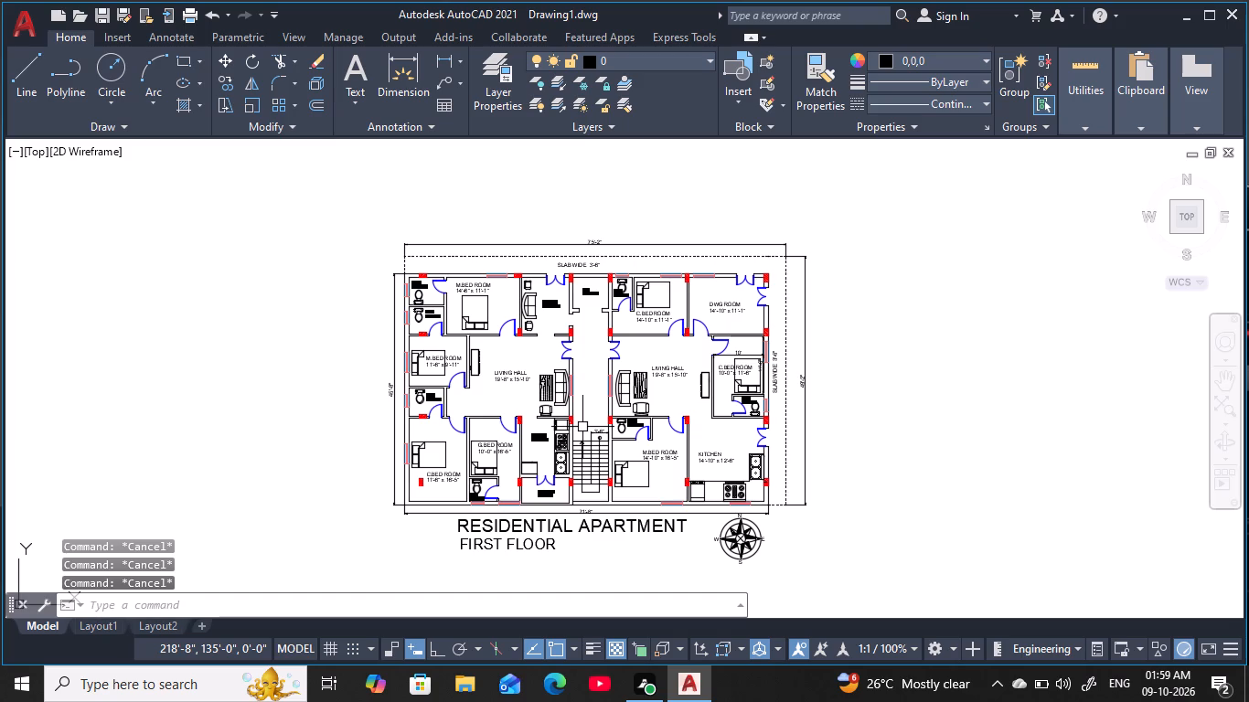
# Query the drawing's log file name with the LOGFILENAME variable.
pyautogui.write('LO')
pyautogui.press('g')
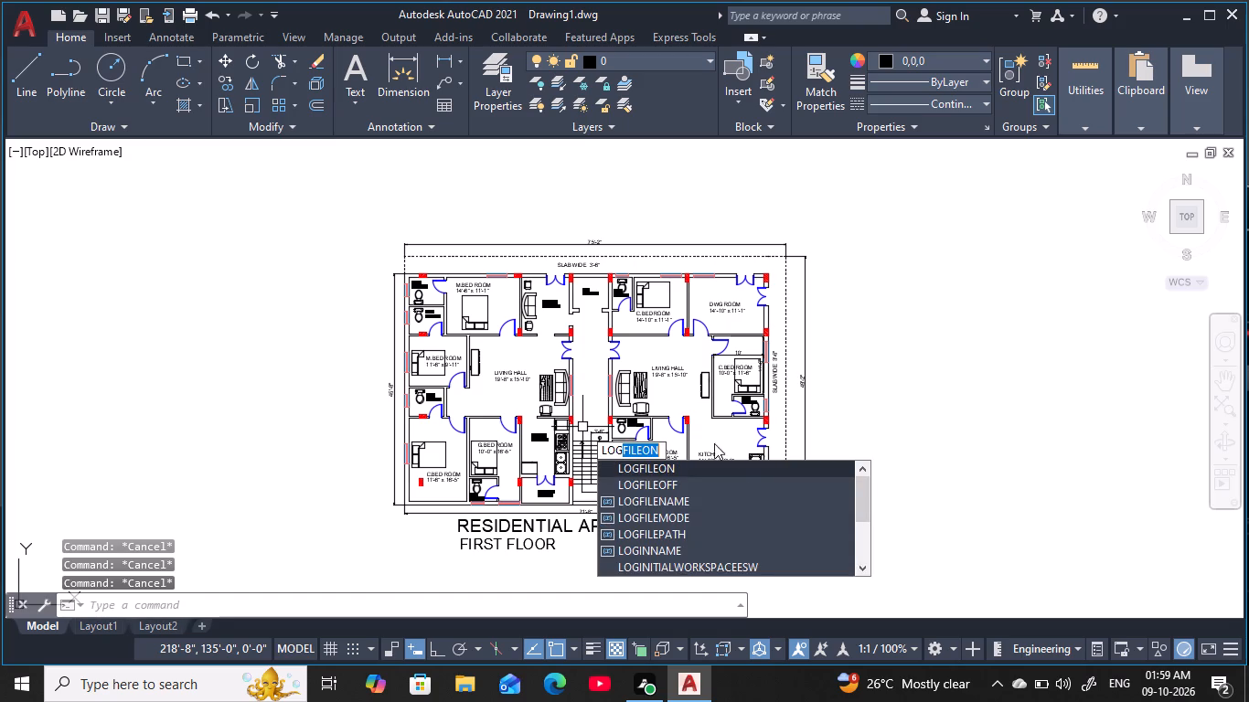
pyautogui.click(687, 507)
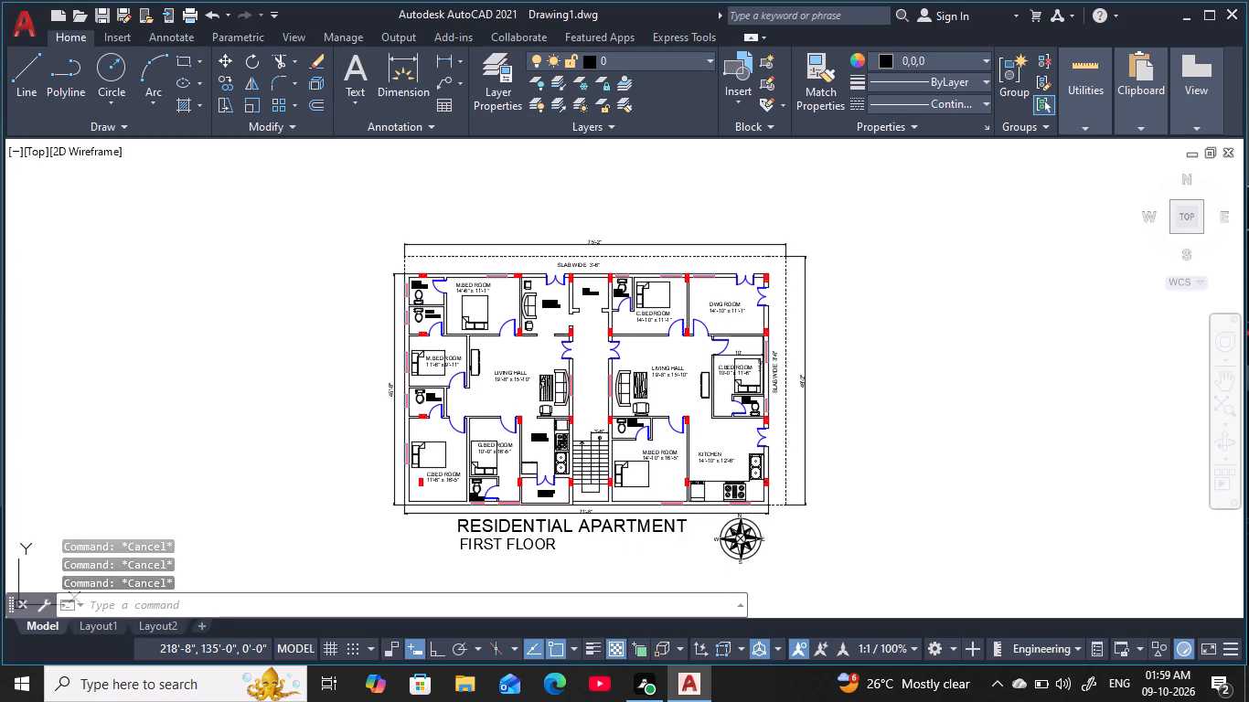
pyautogui.press('Return')
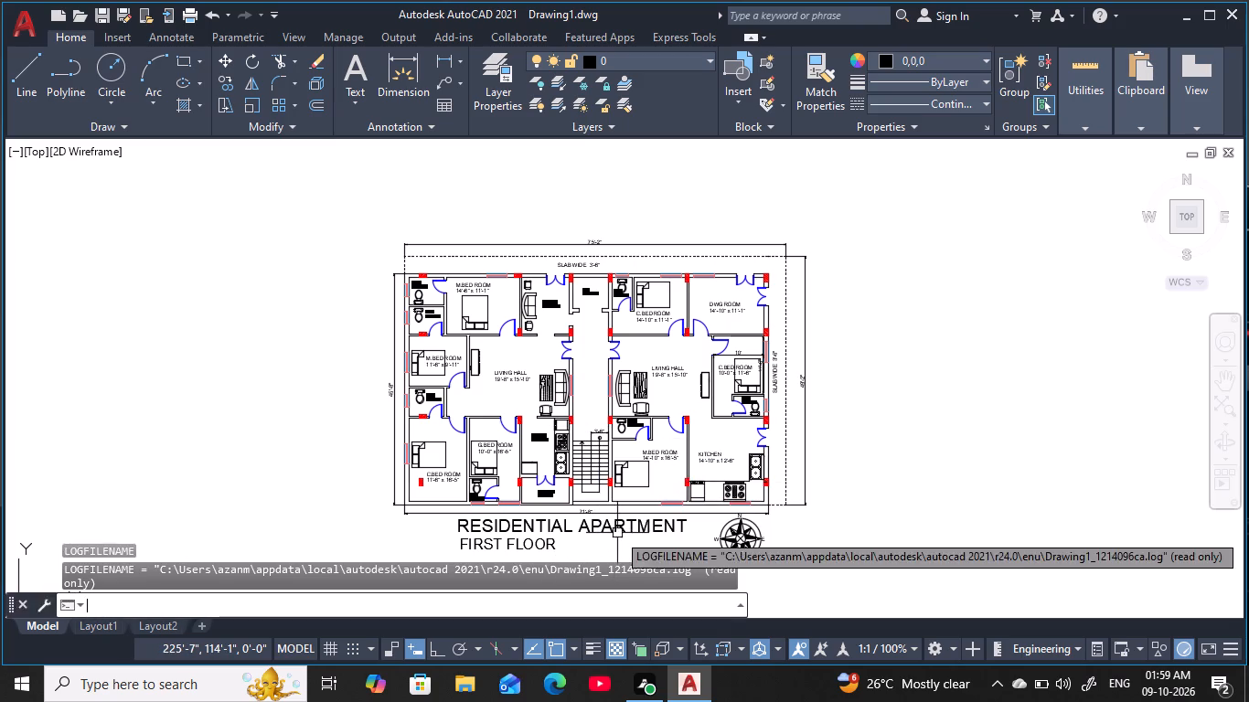
pyautogui.press('Escape')
pyautogui.press('Escape')
pyautogui.press('Escape')
pyautogui.press('Escape')
pyautogui.moveTo(582, 380); pyautogui.dragTo(548, 375, button='middle')
pyautogui.press('Escape')
pyautogui.press('Escape')
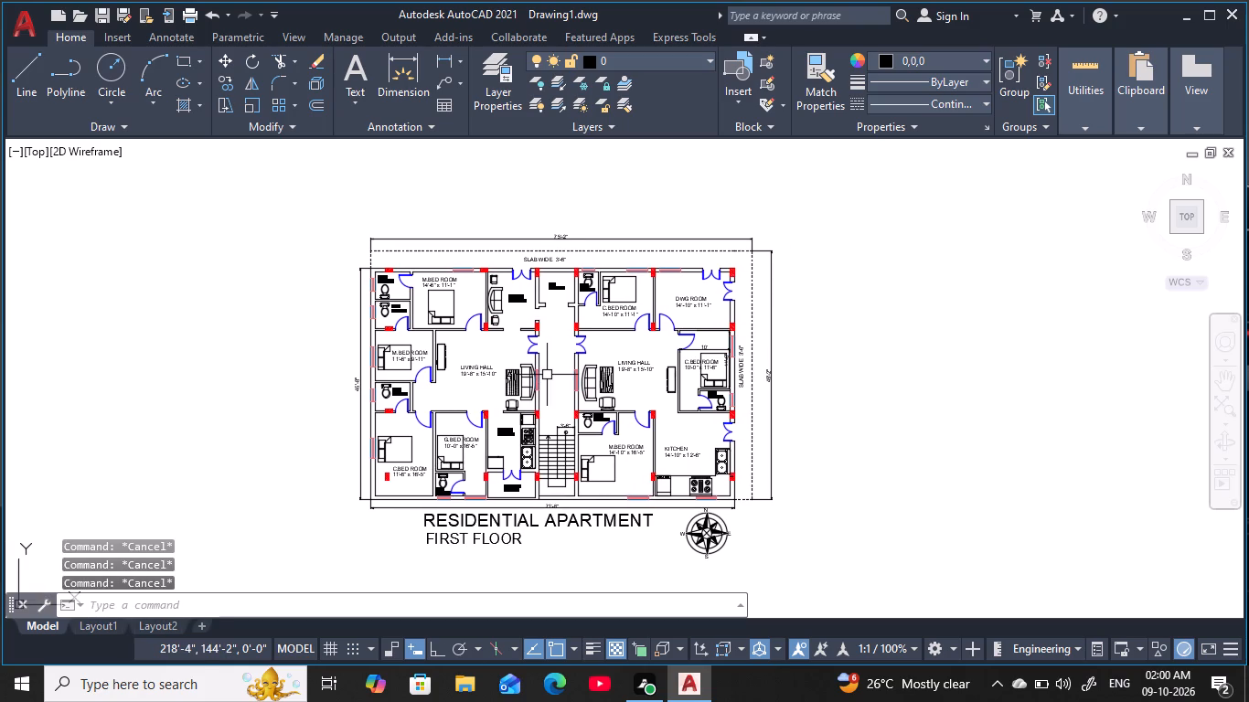
# Turn on command logging for the drawing with LOGFILEON.
pyautogui.press('Escape')
pyautogui.write('LO')
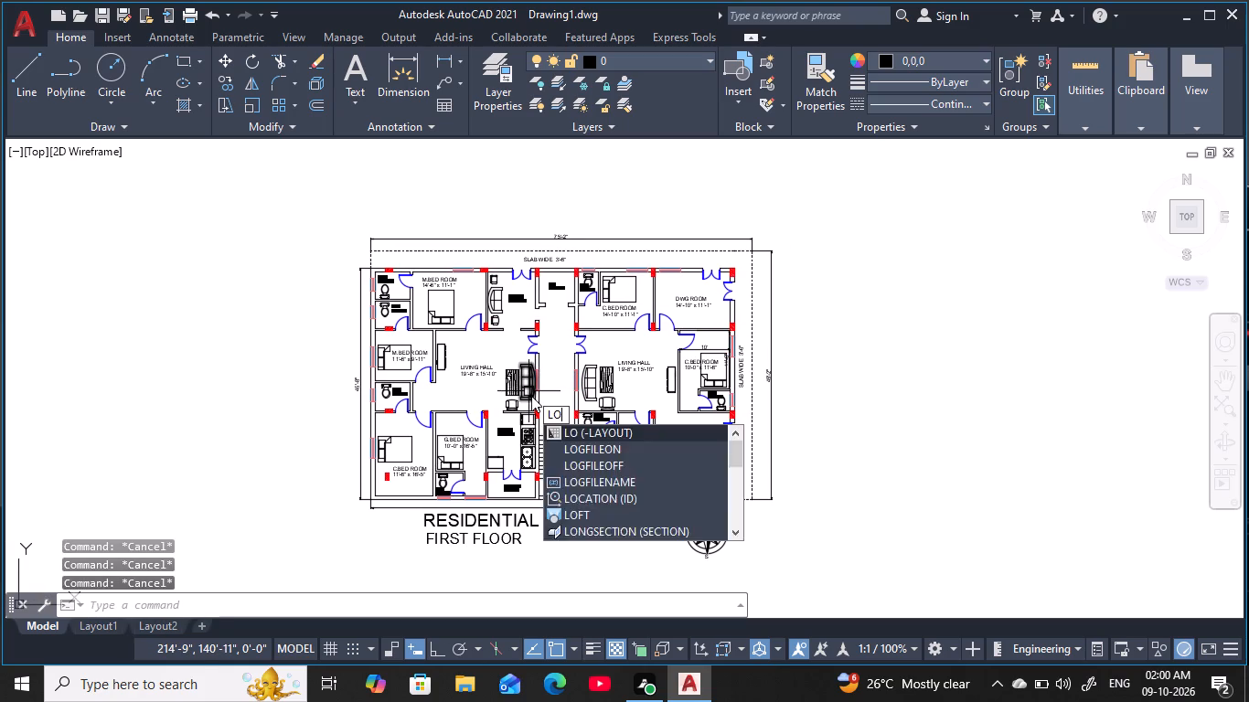
pyautogui.press('g')
pyautogui.press('space')
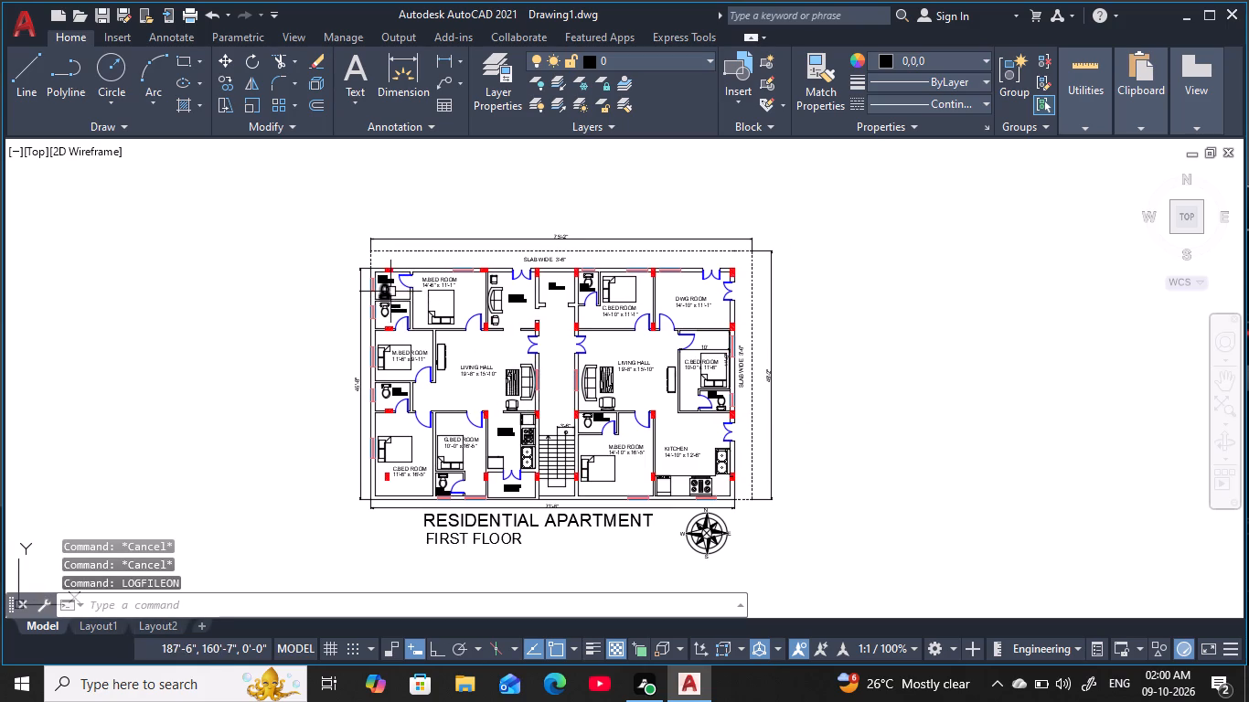
pyautogui.press('Escape')
pyautogui.press('Escape')
pyautogui.press('Escape')
pyautogui.press('Escape')
pyautogui.press('Escape')
pyautogui.press('Escape')
pyautogui.press('Escape')
pyautogui.press('Escape')
pyautogui.press('Escape')
pyautogui.press('Escape')
pyautogui.press('Escape')
pyautogui.press('Escape')
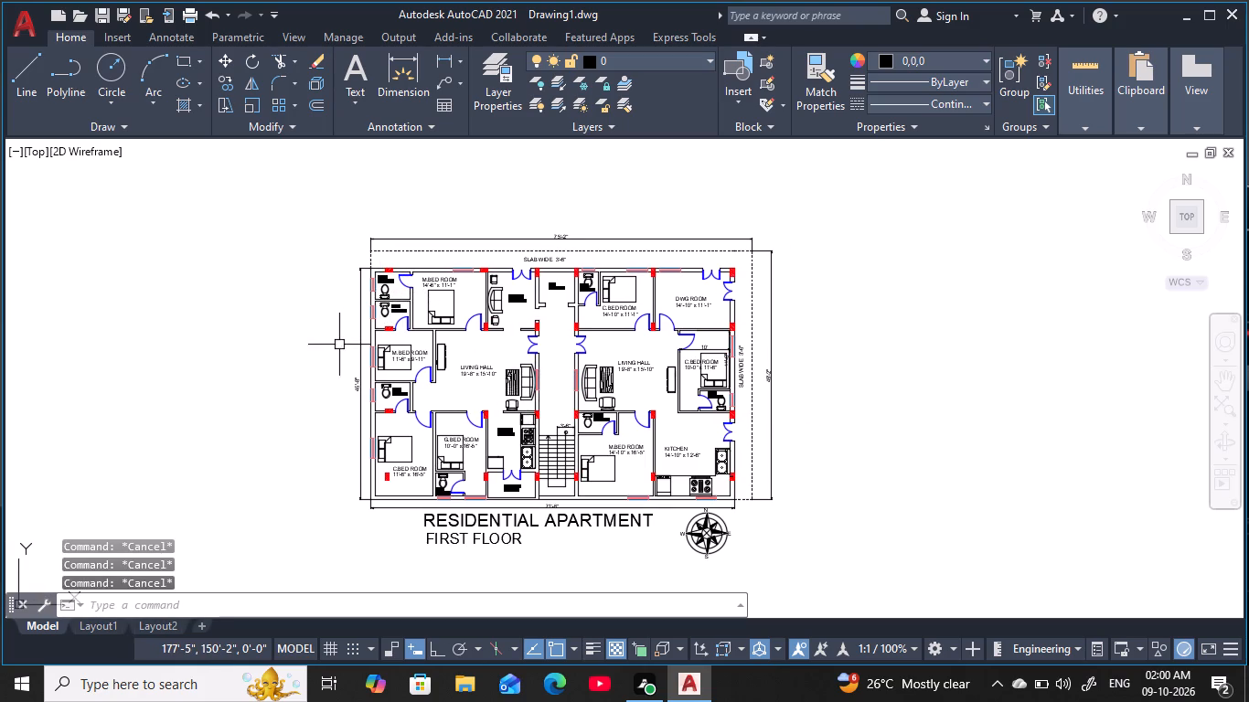
# Turn off command logging for the drawing with LOGFILEOFF.
pyautogui.write('LO')
pyautogui.press('g')
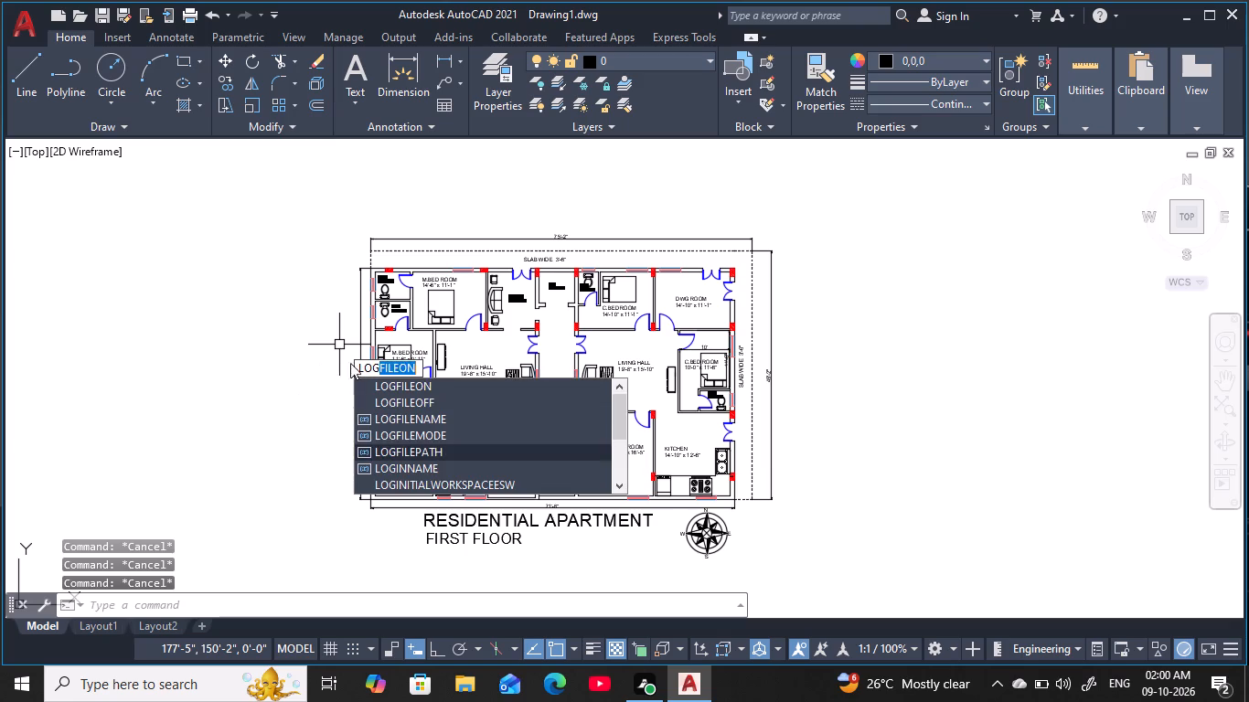
pyautogui.click(422, 401)
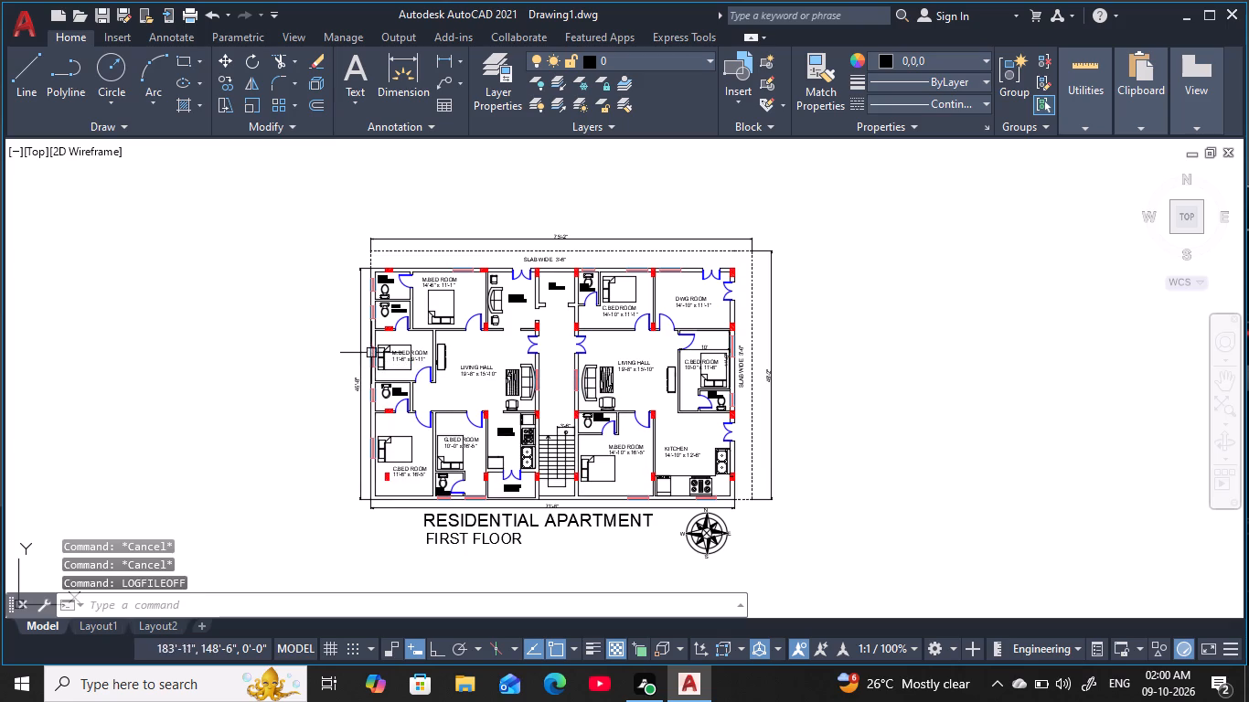
pyautogui.press('Escape')
pyautogui.press('Escape')
pyautogui.press('Escape')
pyautogui.press('Escape')
pyautogui.press('Escape')
pyautogui.press('Escape')
pyautogui.press('Escape')
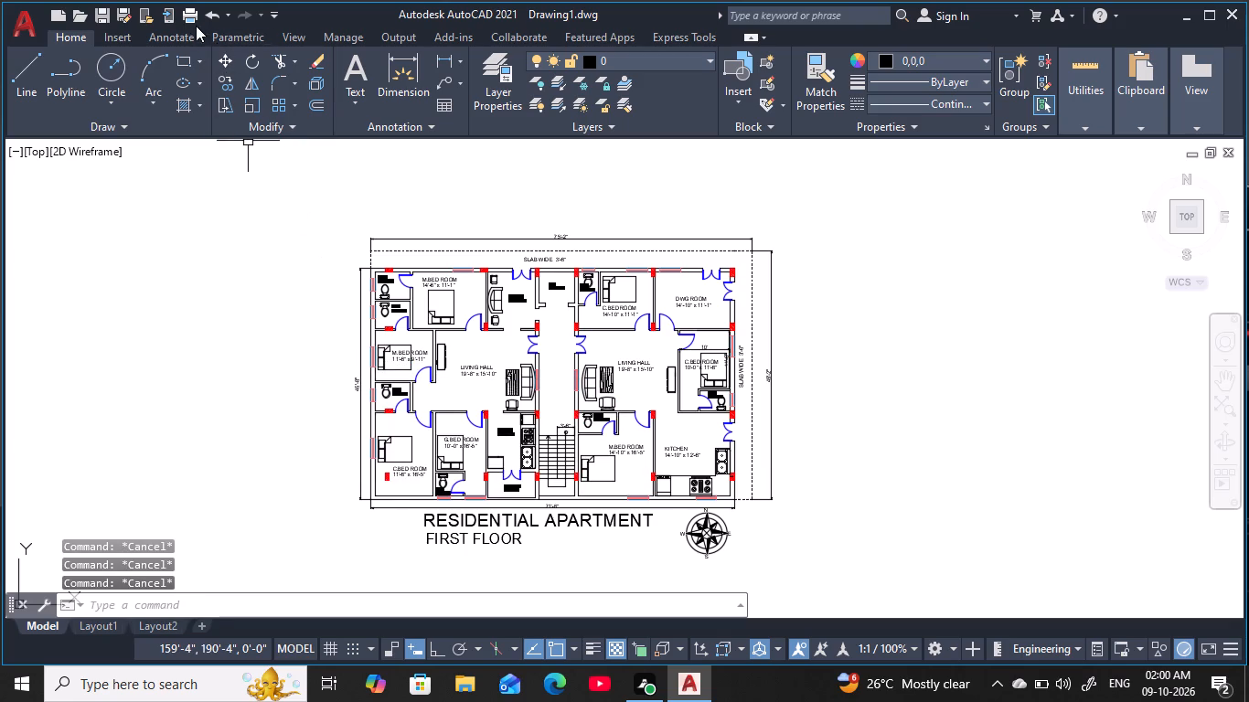
# Set up a centred plot with DWG To PDF.pc3, using a window around the whole plan with its dimensions, title and compass.
pyautogui.click(197, 20)
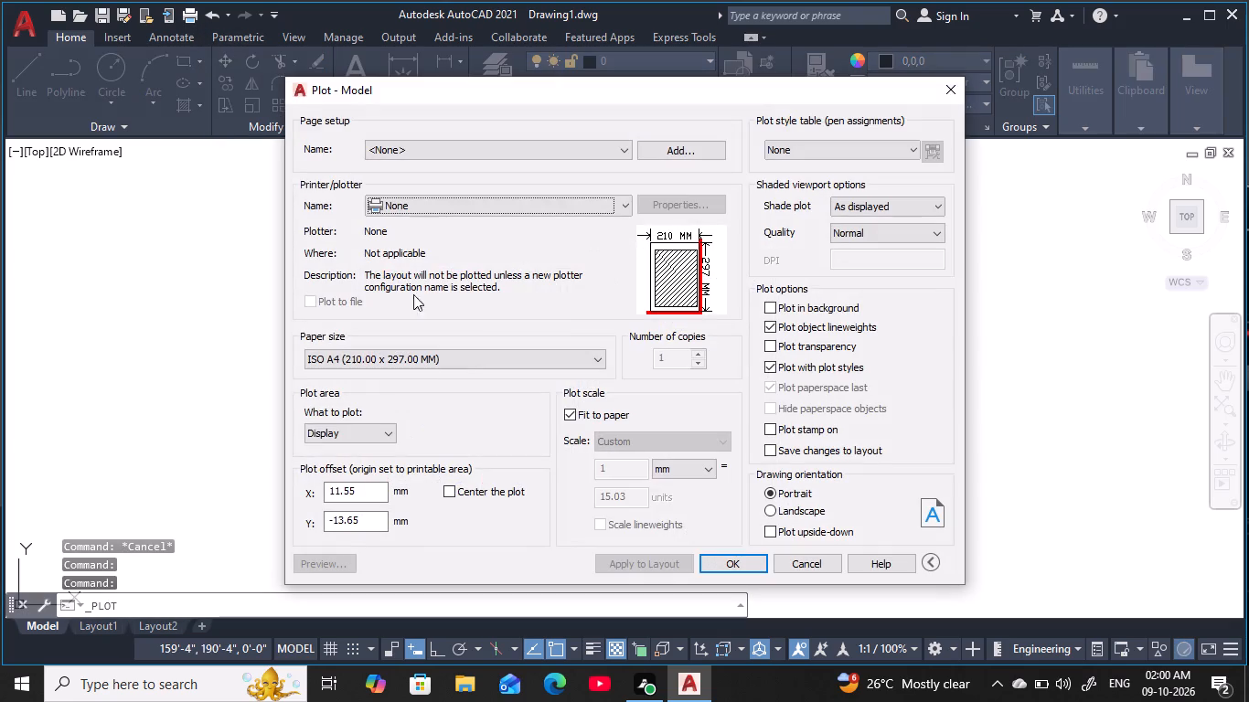
pyautogui.click(464, 207)
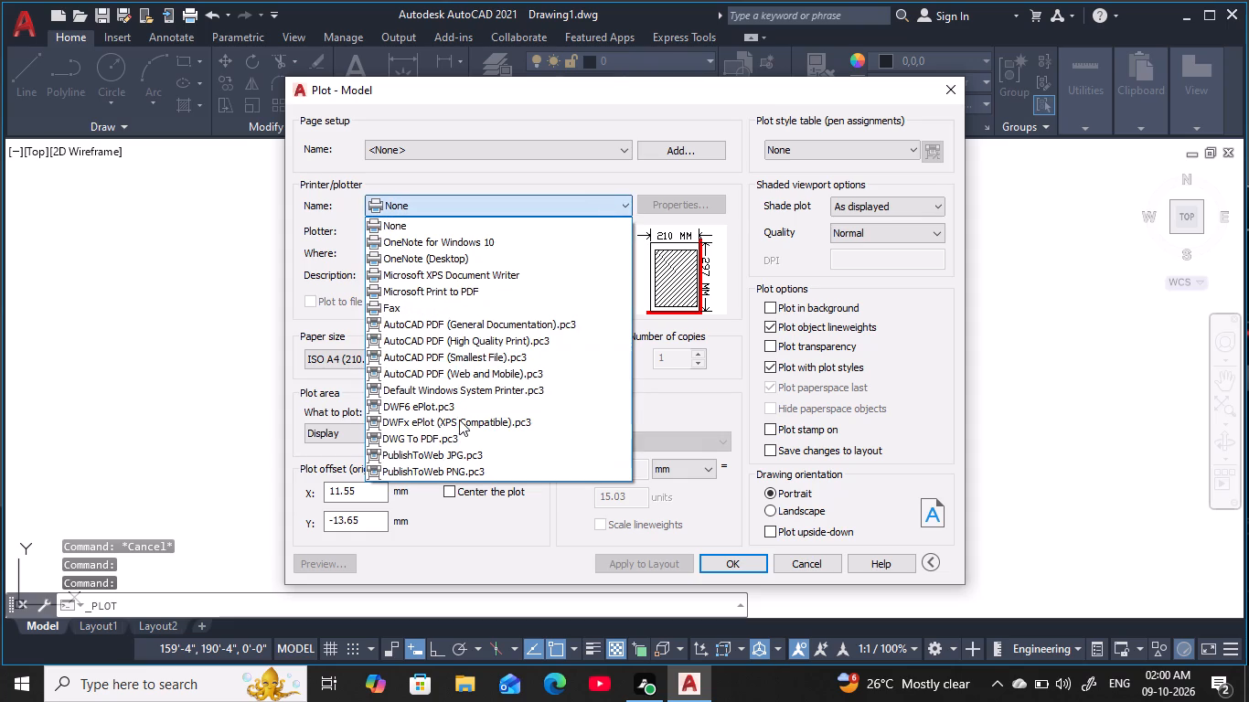
pyautogui.click(458, 434)
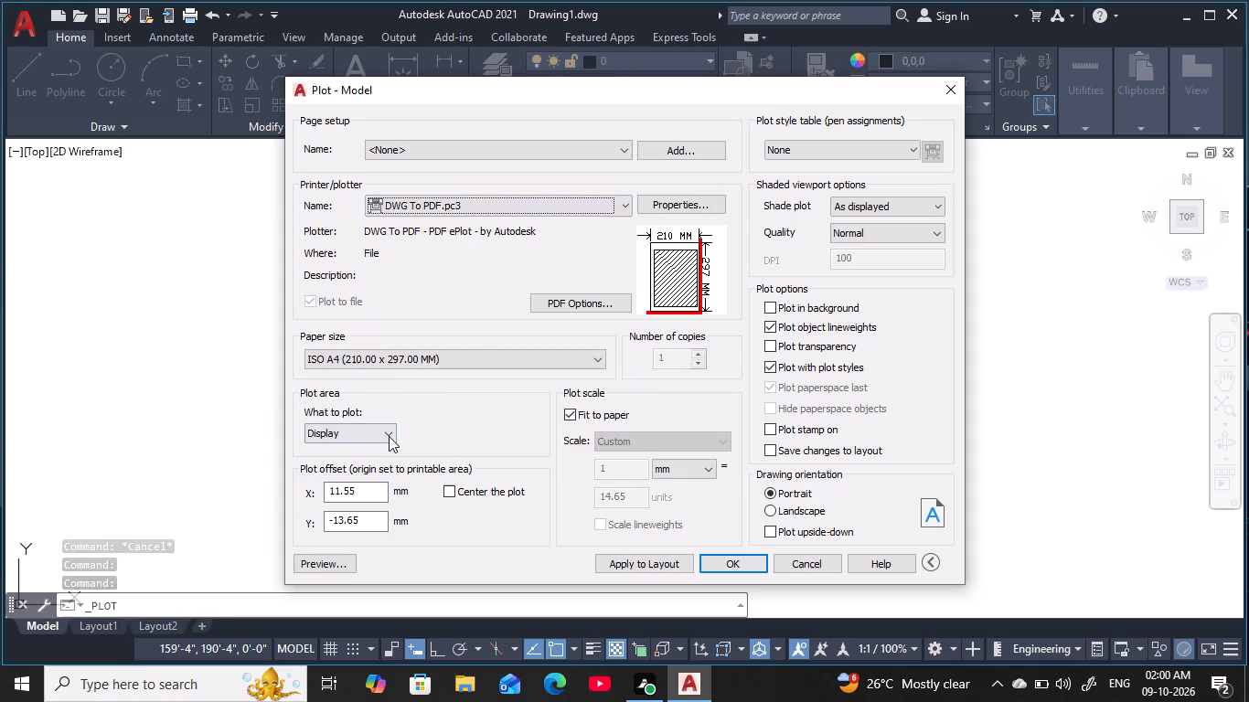
pyautogui.click(389, 436)
pyautogui.click(379, 493)
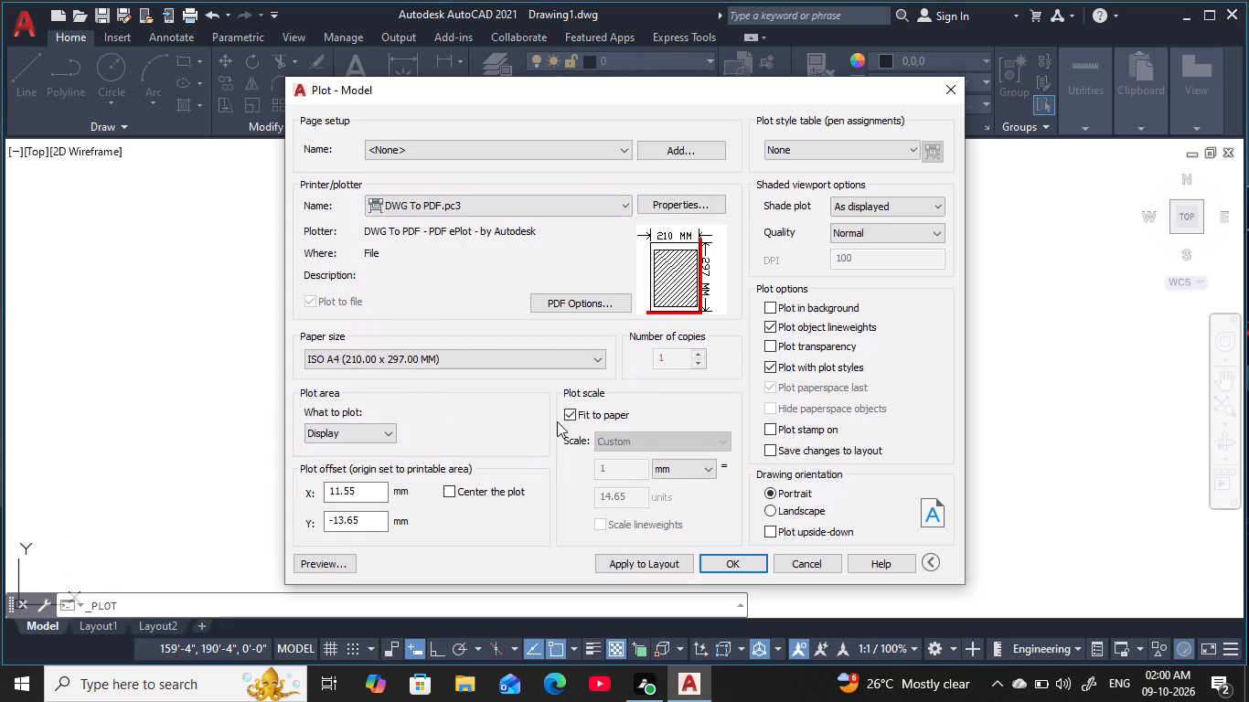
pyautogui.click(357, 426)
pyautogui.click(386, 485)
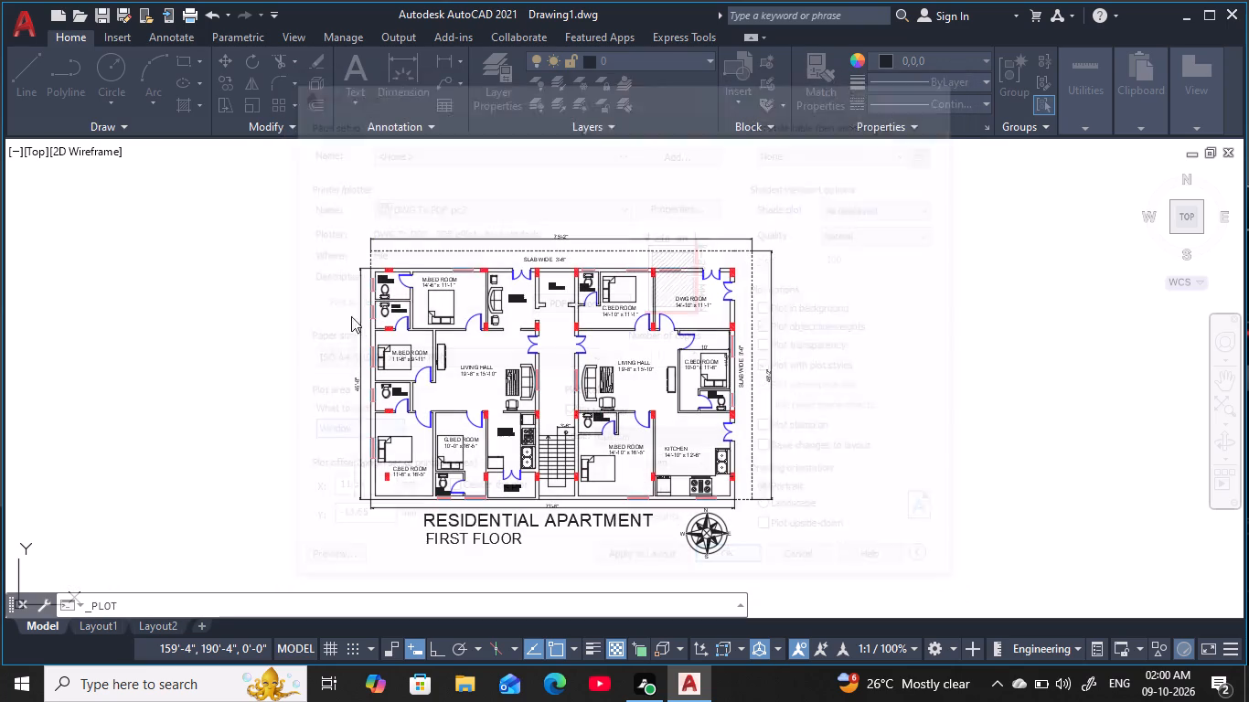
pyautogui.click(335, 225)
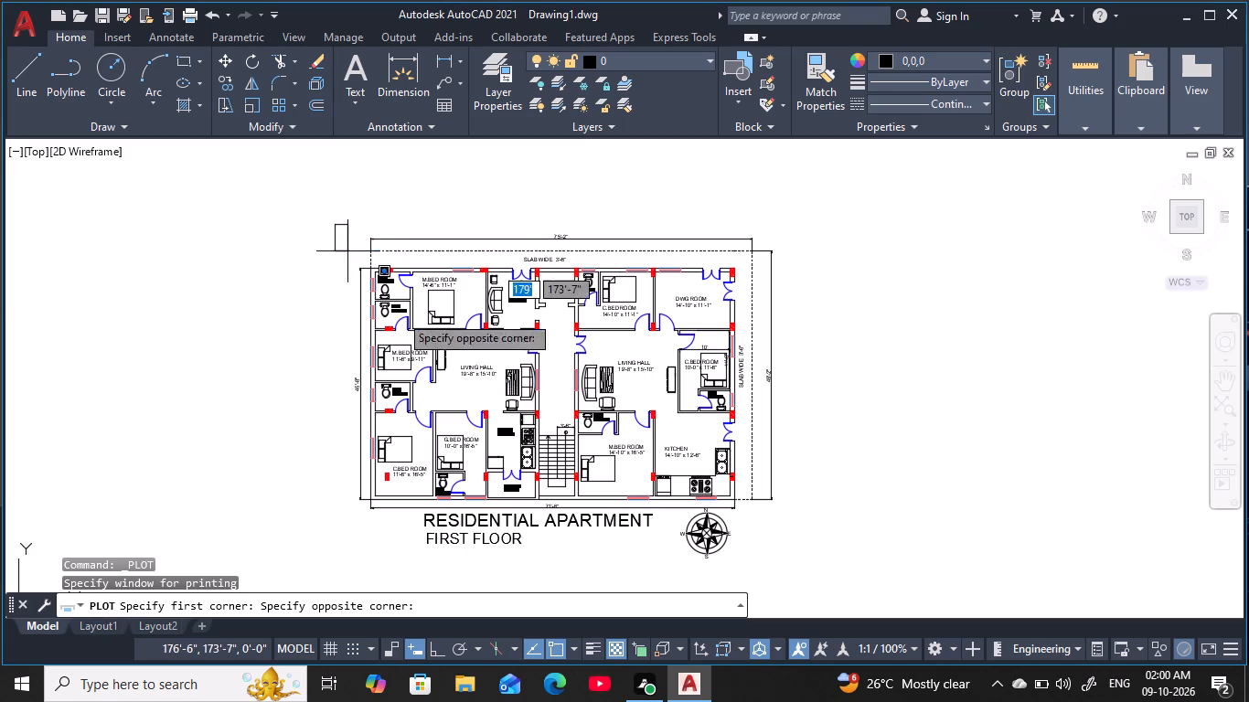
pyautogui.click(786, 571)
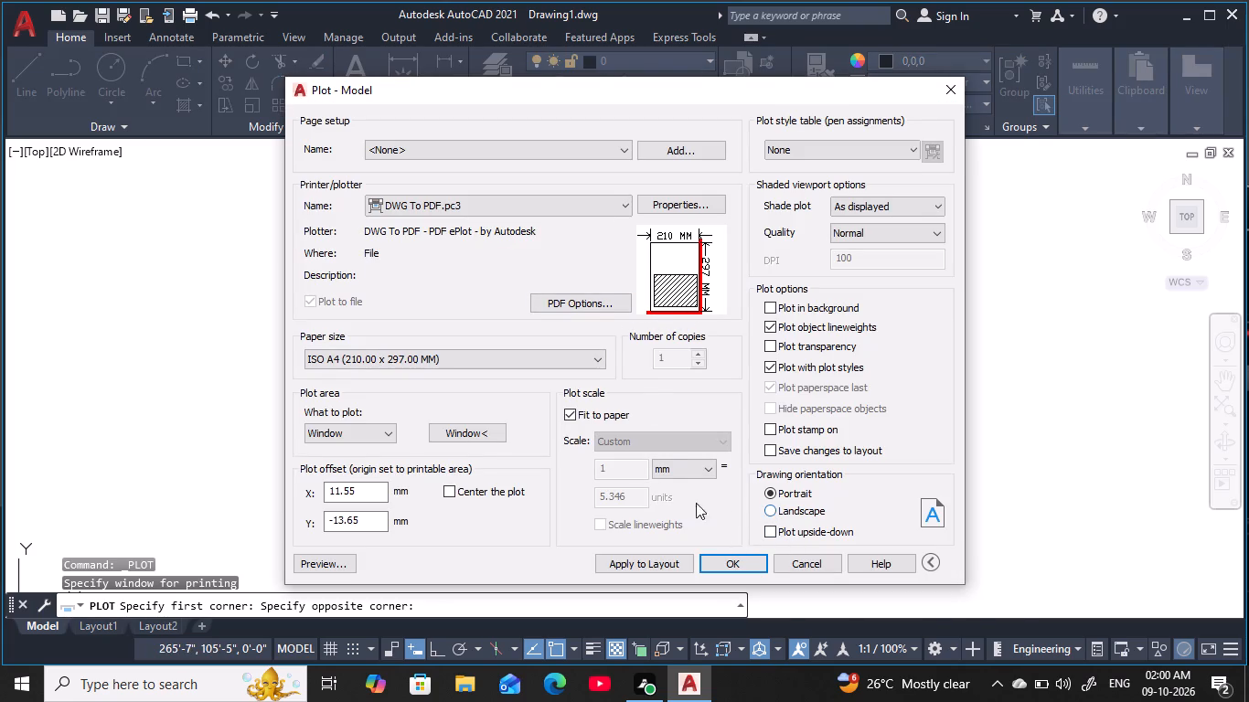
pyautogui.click(448, 496)
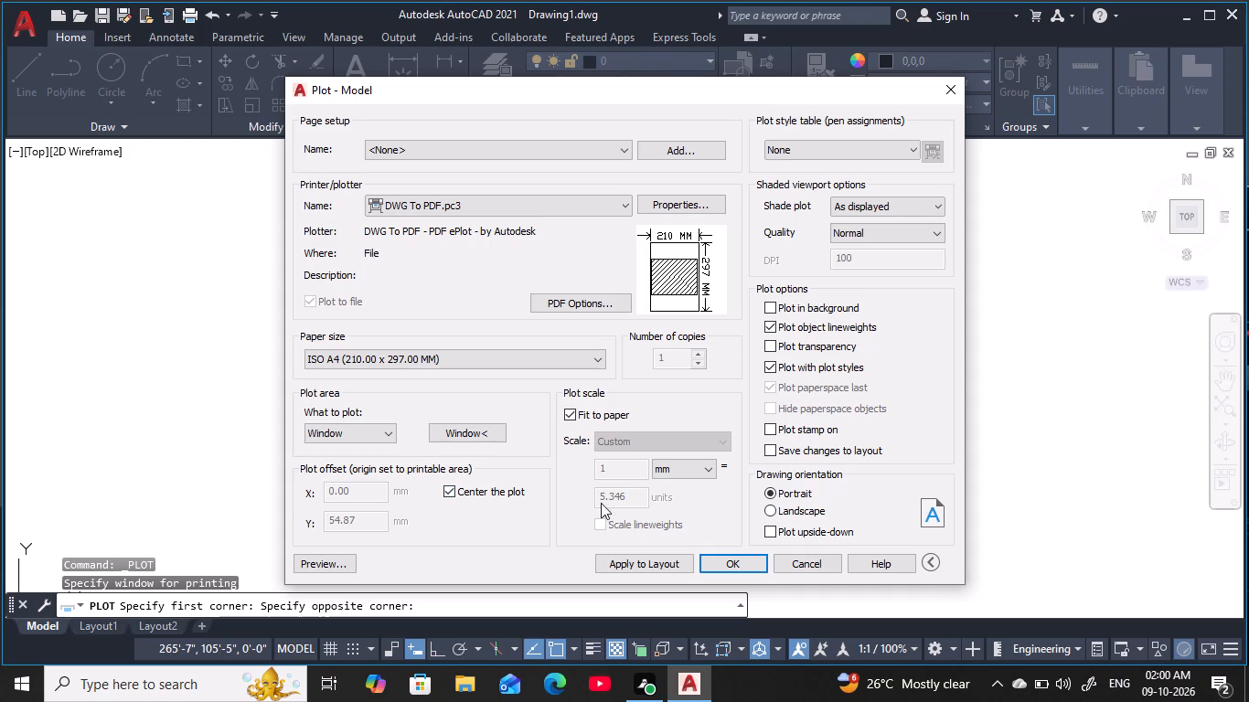
# Plot the plan to a PDF in Documents named RESIDENTIAL APARTMENT PLA 2x4bhk.
pyautogui.click(751, 563)
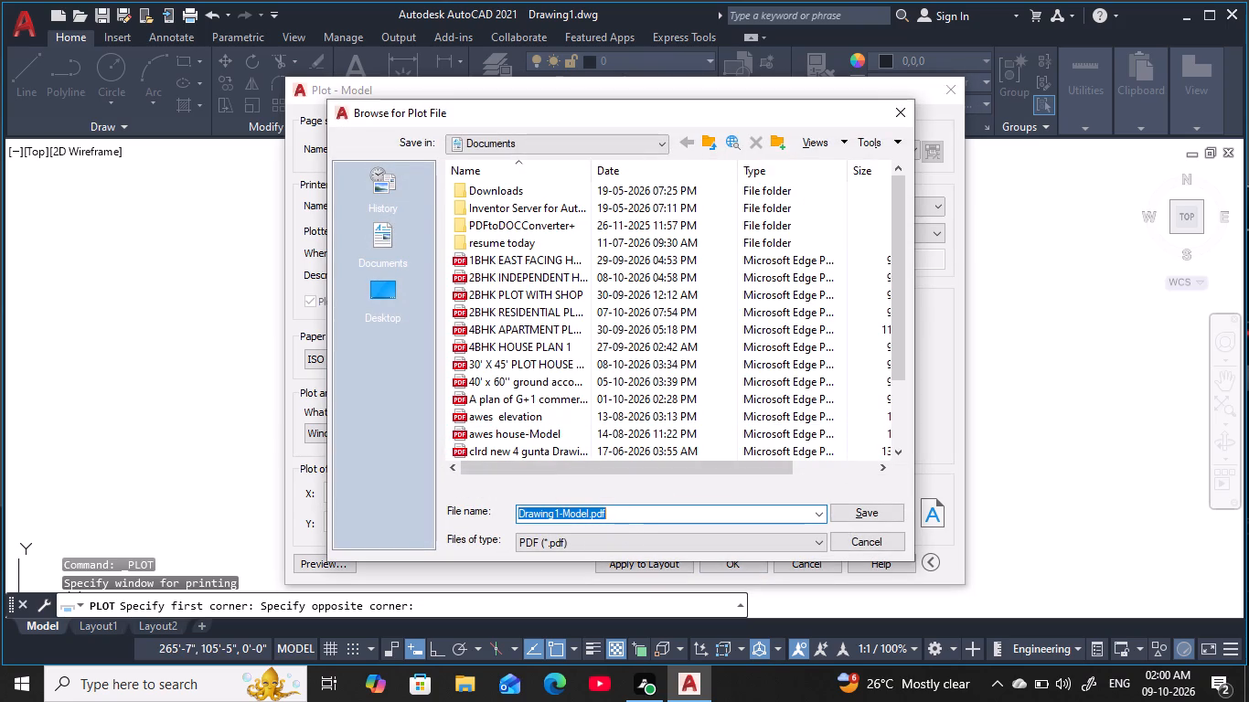
pyautogui.press('BackSpace')
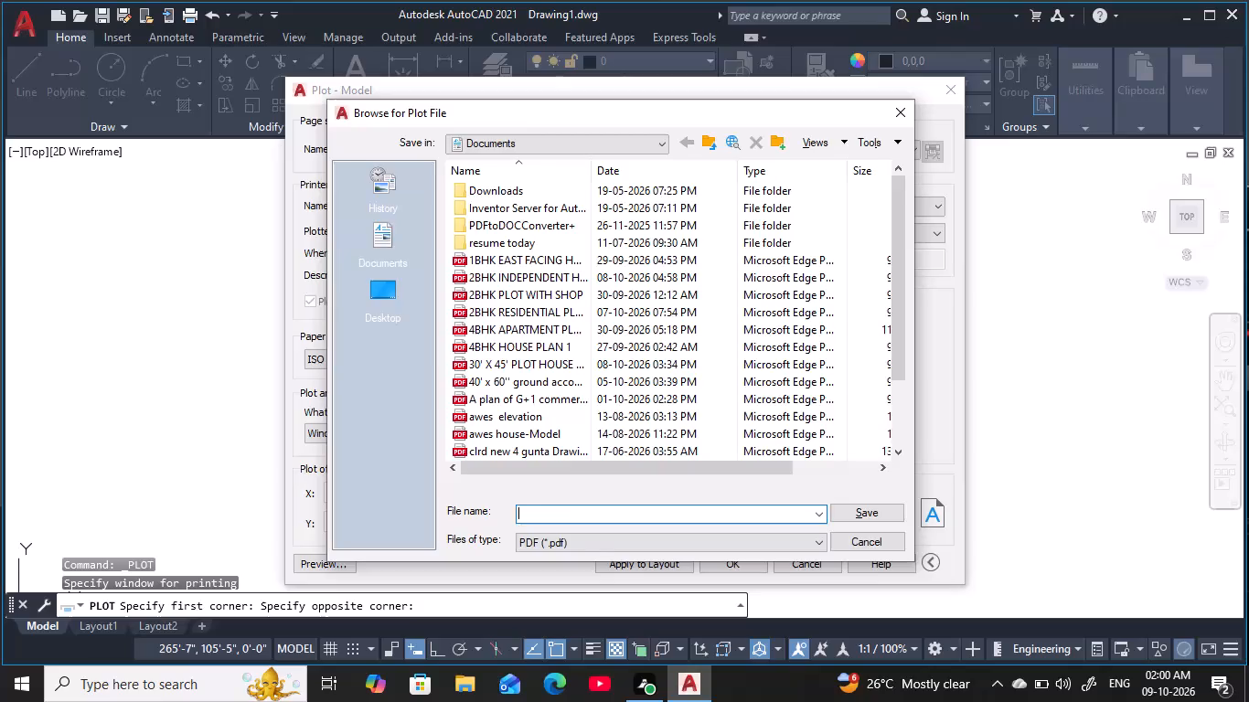
pyautogui.write('RE')
pyautogui.write('SIDENT')
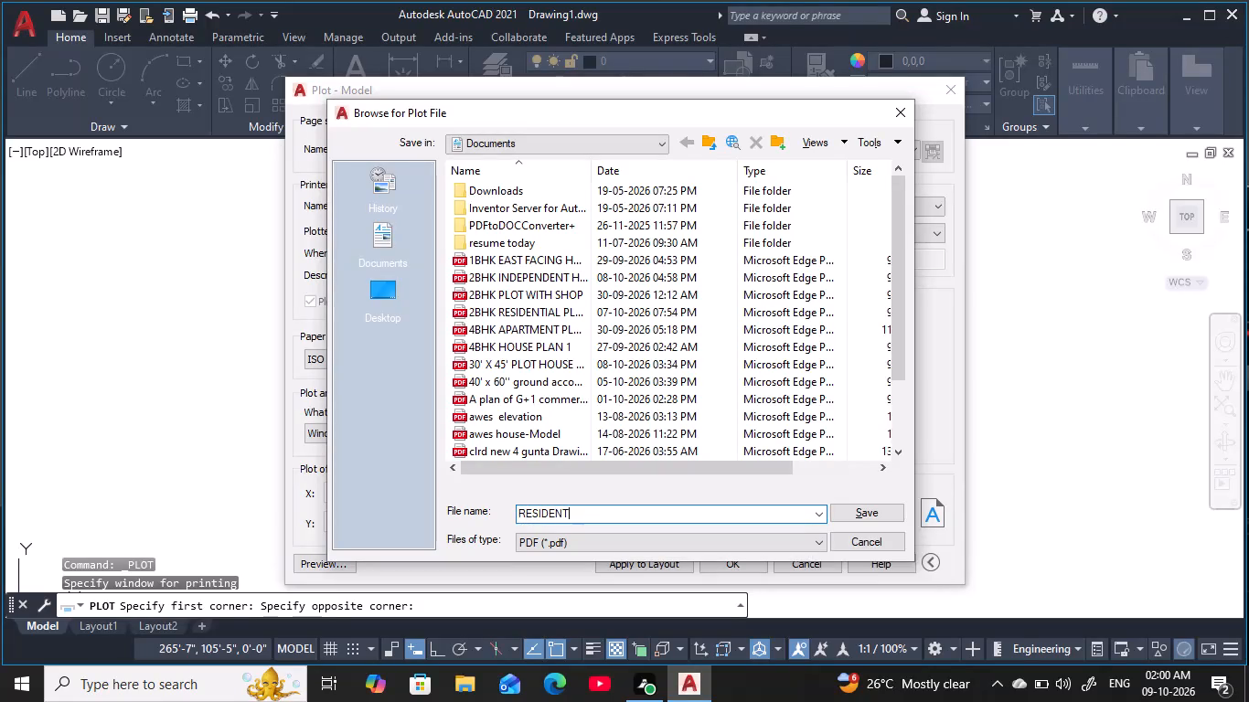
pyautogui.write('IO')
pyautogui.press('BackSpace')
pyautogui.write('AL')
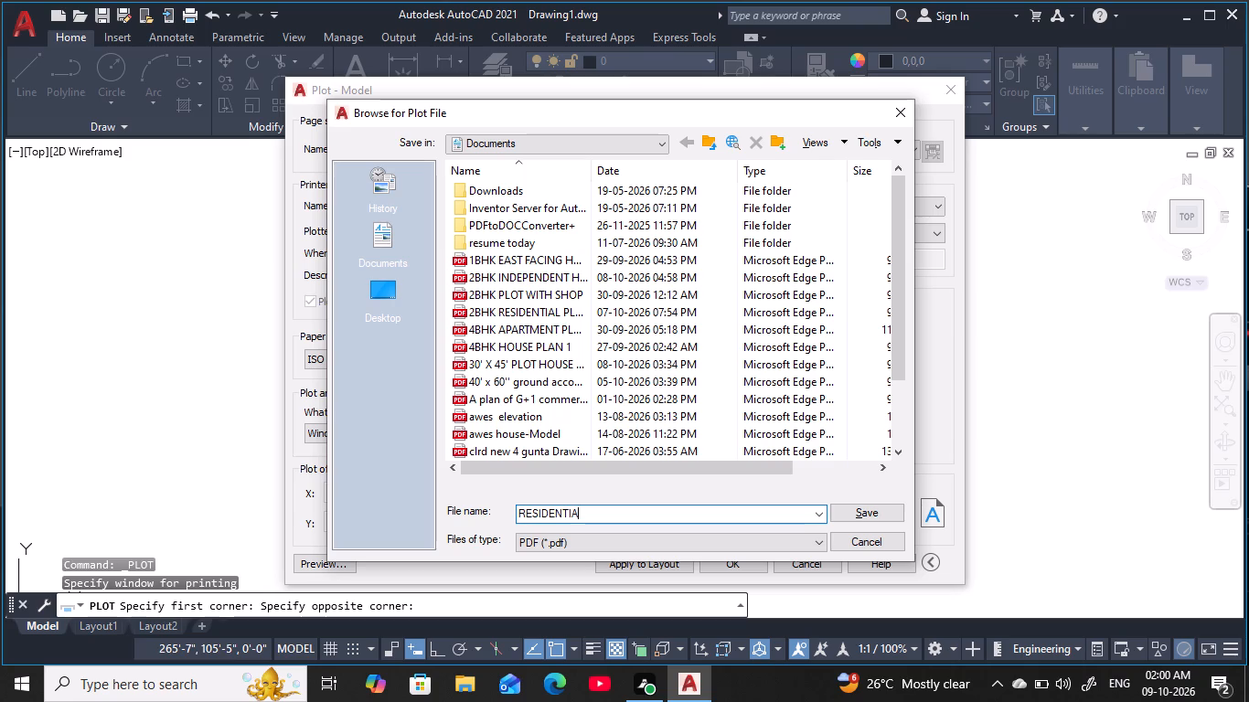
pyautogui.press('space')
pyautogui.write('APARTMW')
pyautogui.press('BackSpace')
pyautogui.write('EN')
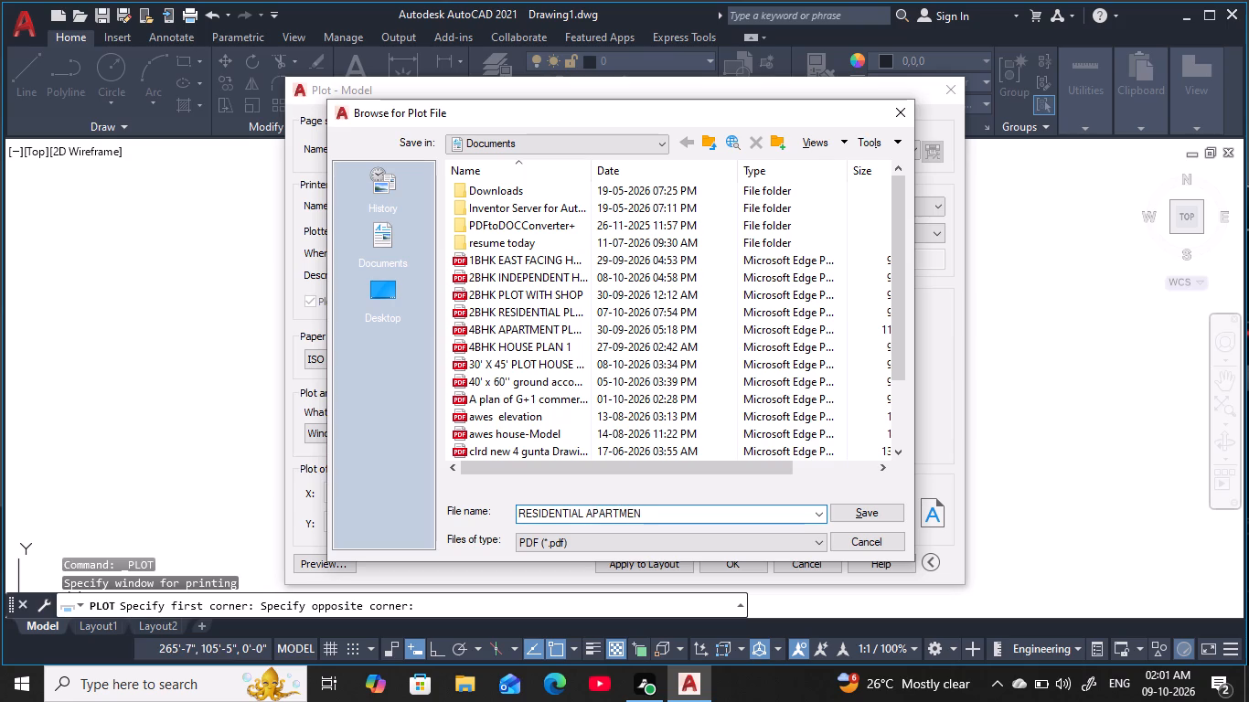
pyautogui.write('T')
pyautogui.press('space')
pyautogui.write('PLA')
pyautogui.press('space')
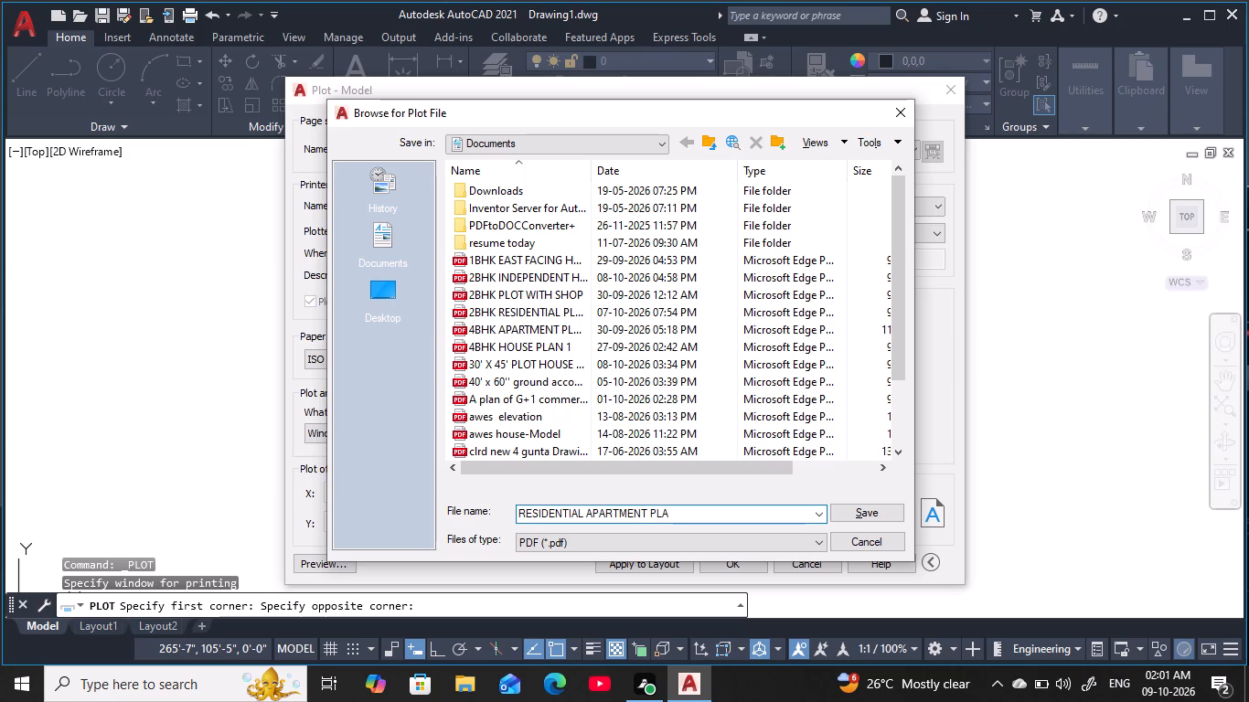
pyautogui.press('2')
pyautogui.press('x')
pyautogui.write('4bhk')
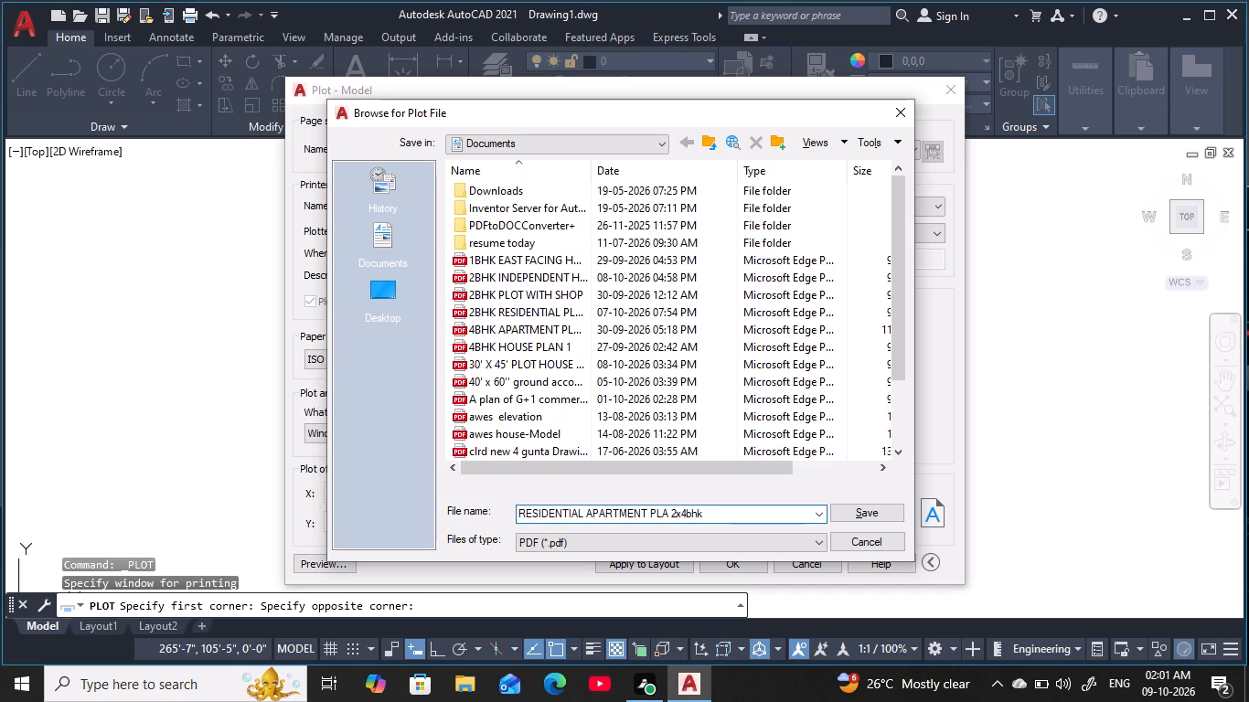
pyautogui.press('Return')
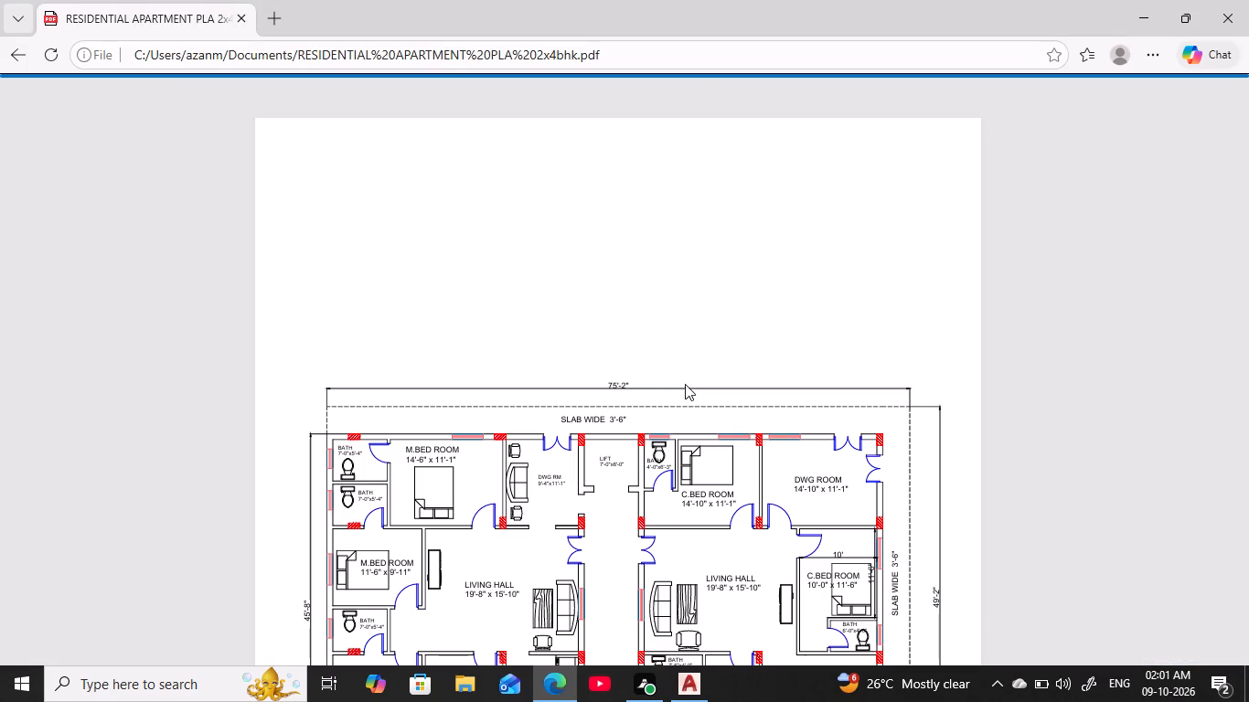
# Look over the plotted apartment plan PDF in Microsoft Edge and close it.
pyautogui.moveTo(742, 510); pyautogui.dragTo(797, 386, button='middle')
pyautogui.scroll(-3, 810, 537)
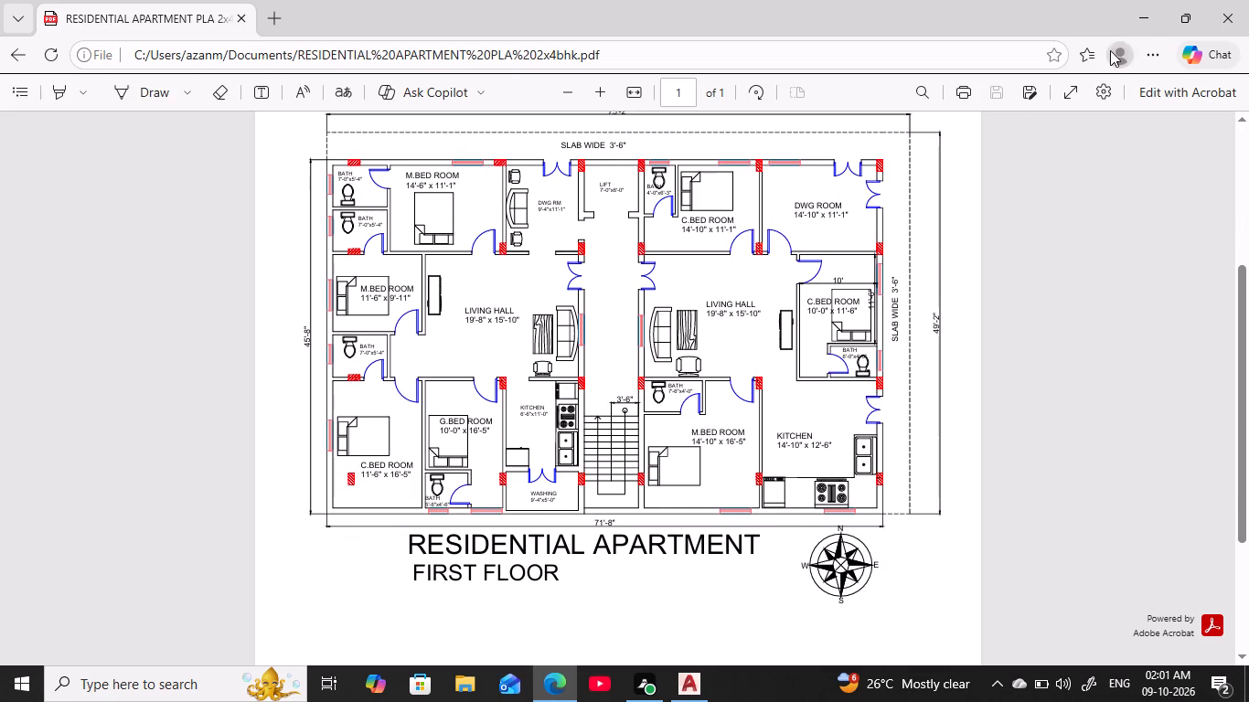
pyautogui.click(1232, 8)
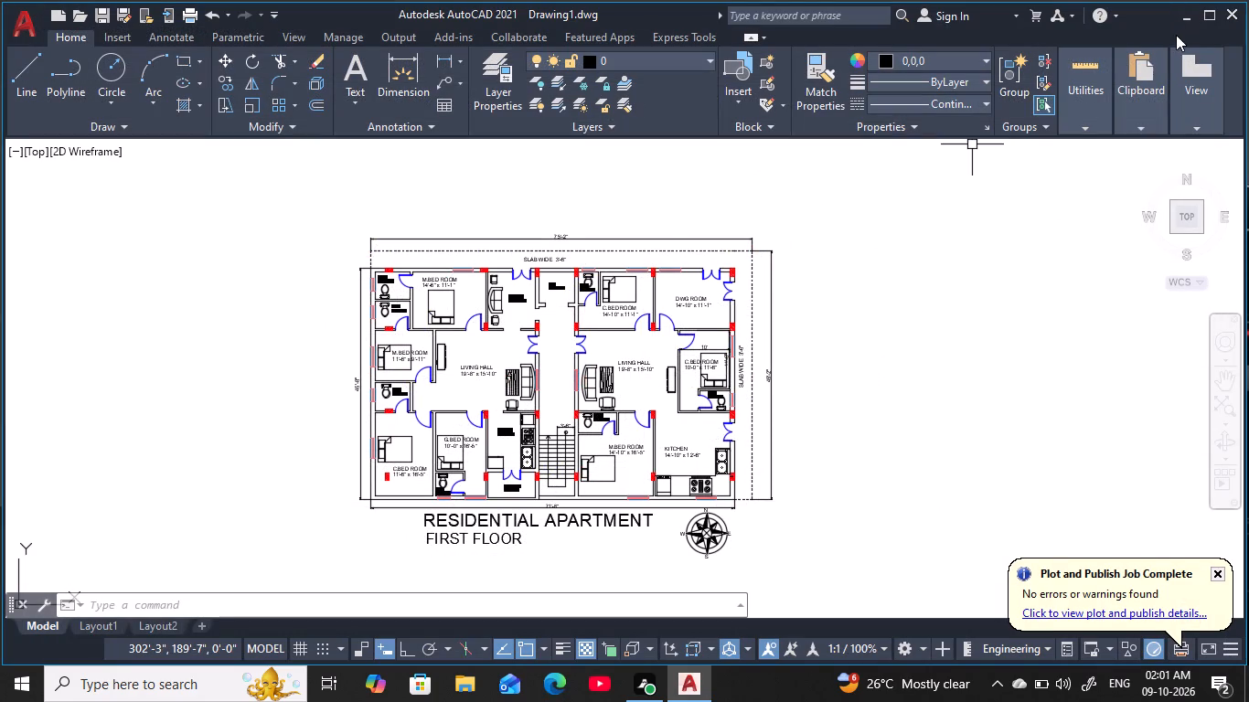
# Save the drawing in Documents as an AutoCAD 2018 drawing named RESIDENTIAL APARTMENT PLAN 2x4bhk.
pyautogui.hotkey('ctrl', 's')
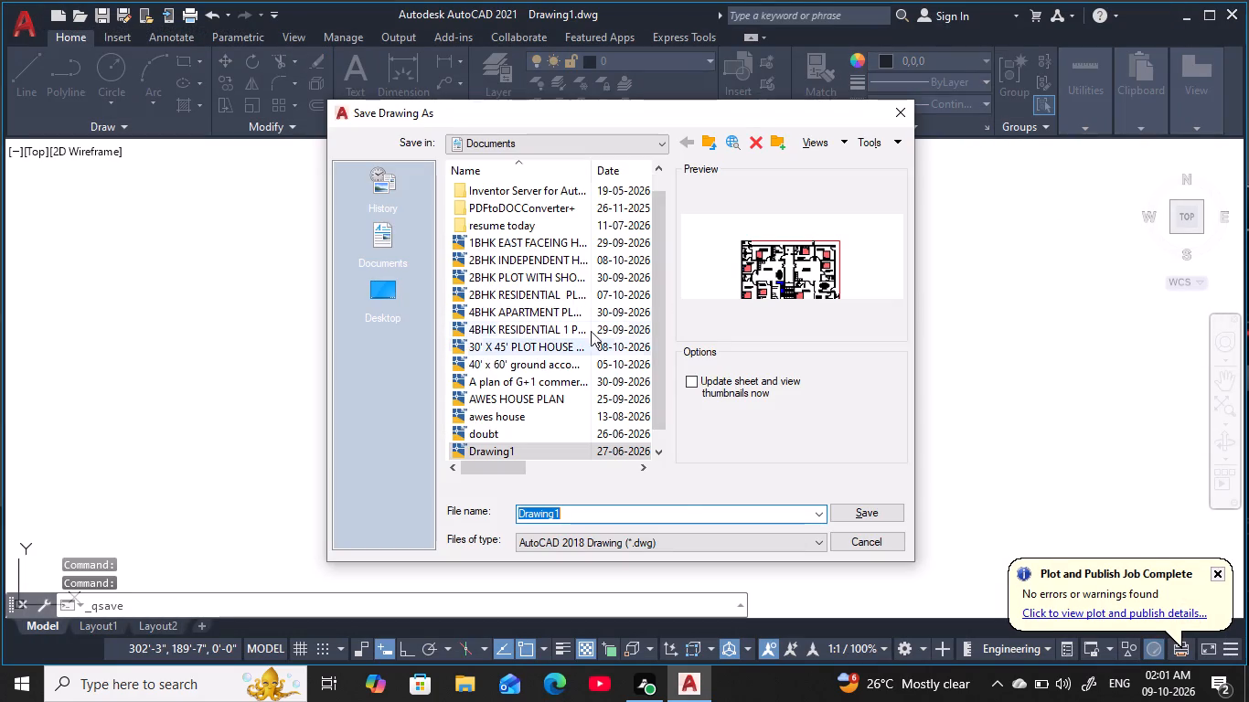
pyautogui.press('BackSpace')
pyautogui.write('residential')
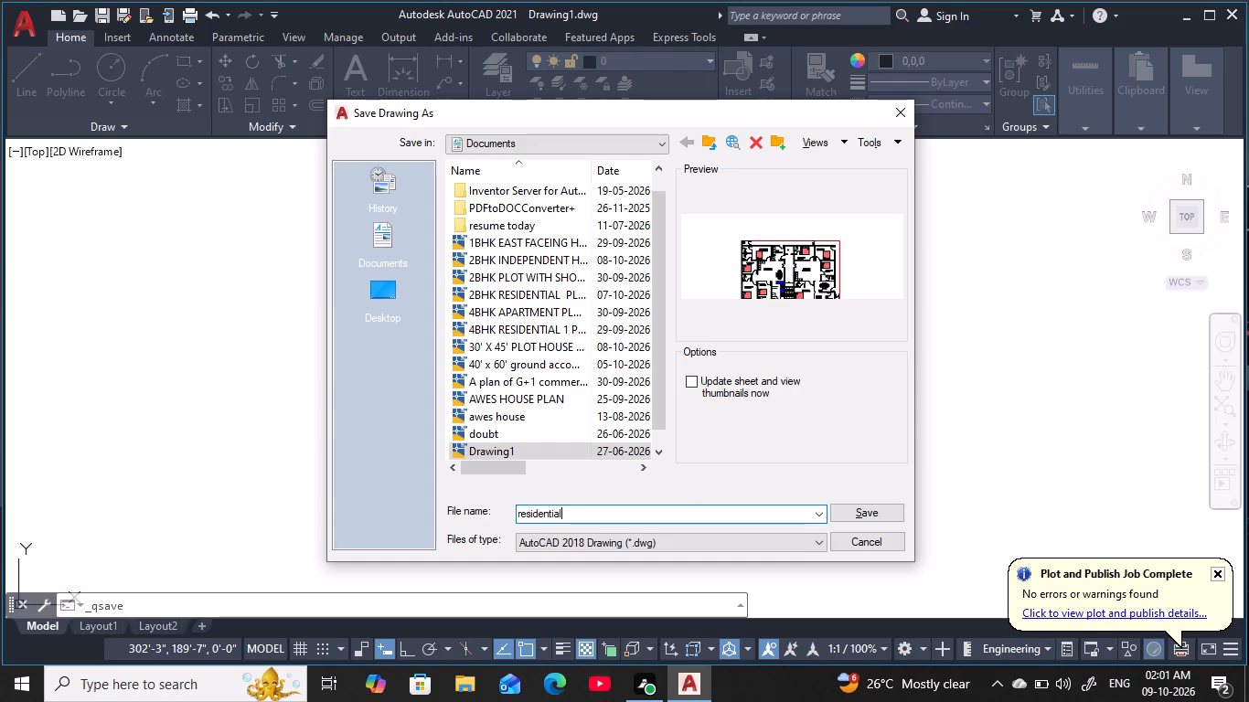
pyautogui.press('space')
pyautogui.write('apartment plan')
pyautogui.press('space')
pyautogui.press('2')
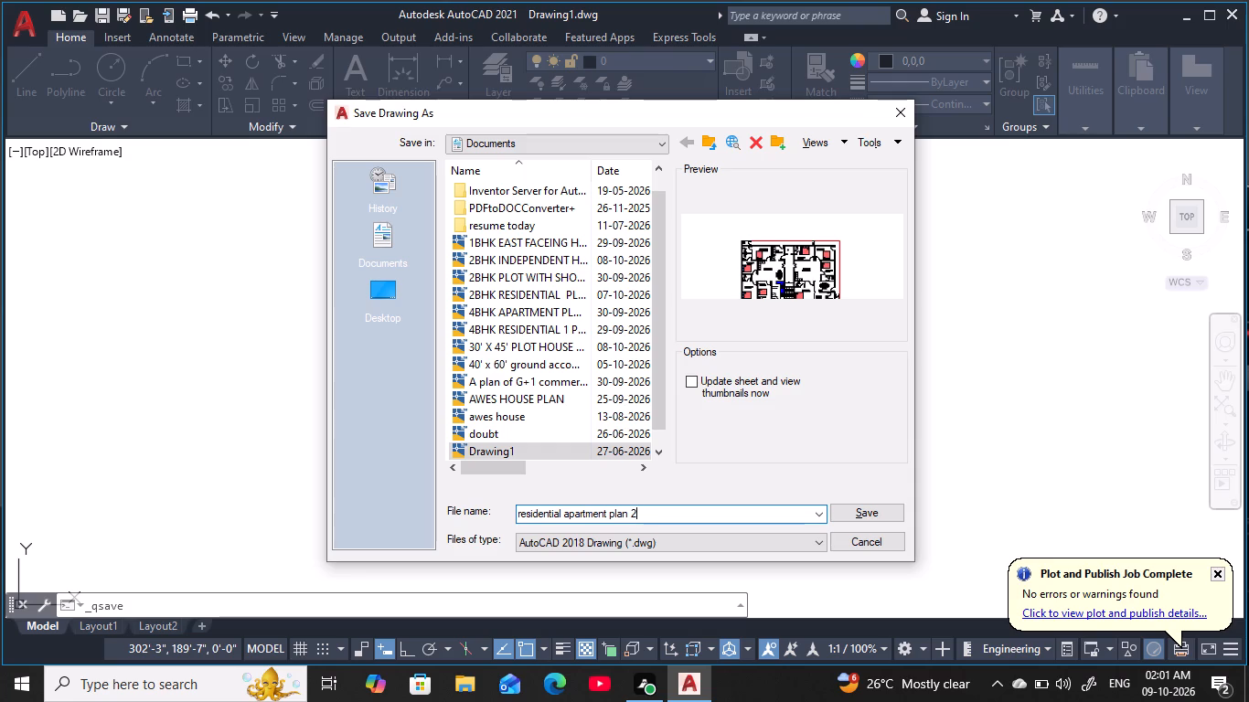
pyautogui.press('BackSpace')
pyautogui.press('BackSpace')
pyautogui.press('BackSpace')
pyautogui.press('BackSpace')
pyautogui.press('BackSpace')
pyautogui.press('BackSpace')
pyautogui.press('BackSpace')
pyautogui.press('BackSpace')
pyautogui.press('BackSpace')
pyautogui.press('BackSpace')
pyautogui.press('BackSpace')
pyautogui.press('BackSpace')
pyautogui.press('BackSpace')
pyautogui.press('BackSpace')
pyautogui.press('BackSpace')
pyautogui.press('BackSpace')
pyautogui.press('BackSpace')
pyautogui.press('BackSpace')
pyautogui.press('BackSpace')
pyautogui.press('BackSpace')
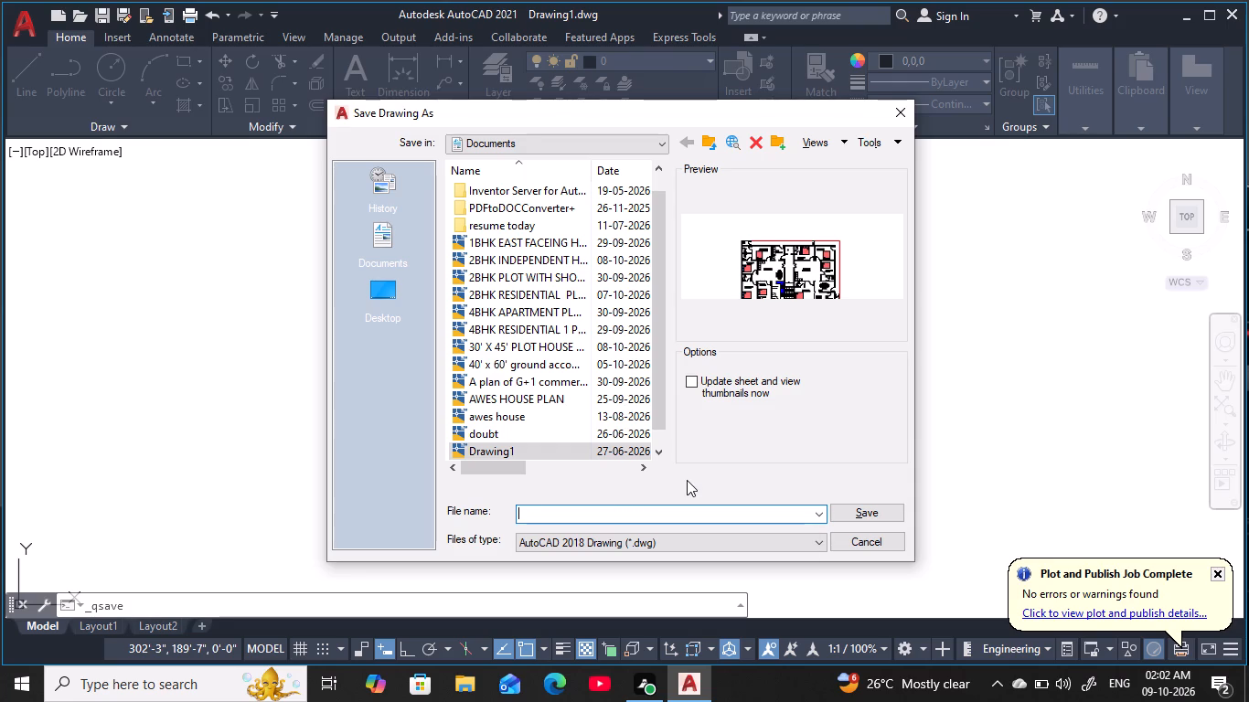
pyautogui.write('RESIDENTIAL APARTMENT PLAN')
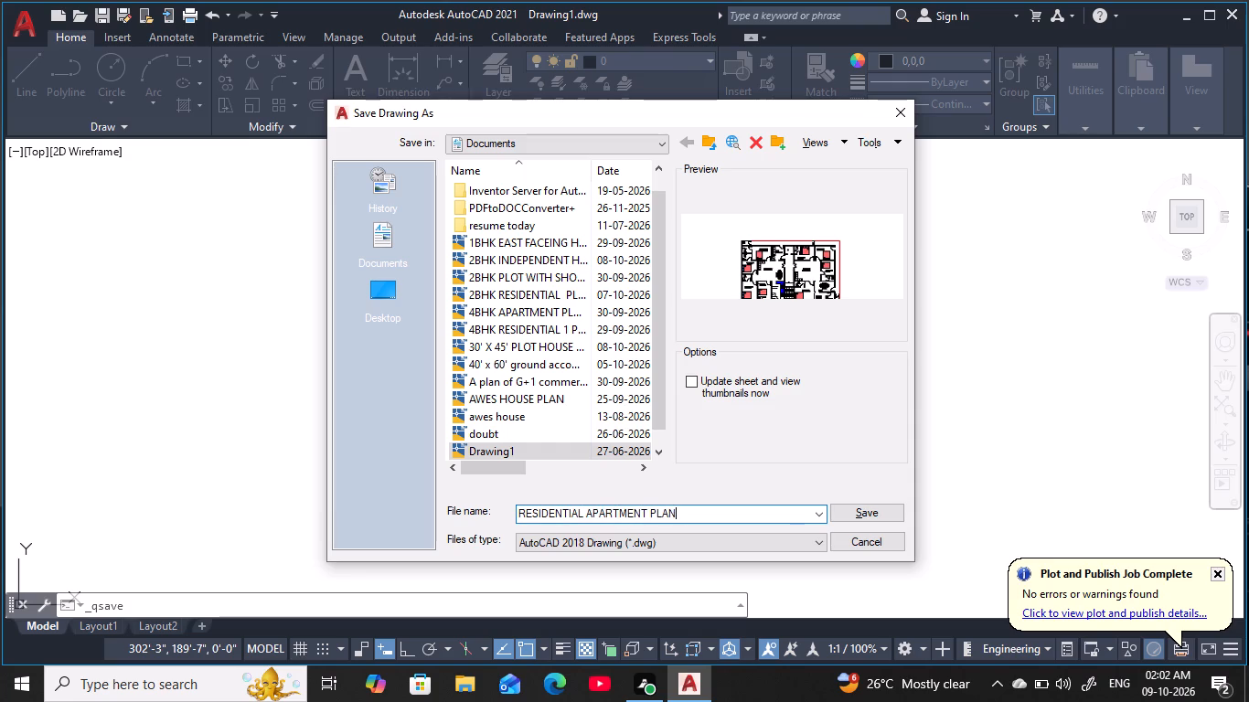
pyautogui.press('space')
pyautogui.press('2')
pyautogui.press('x')
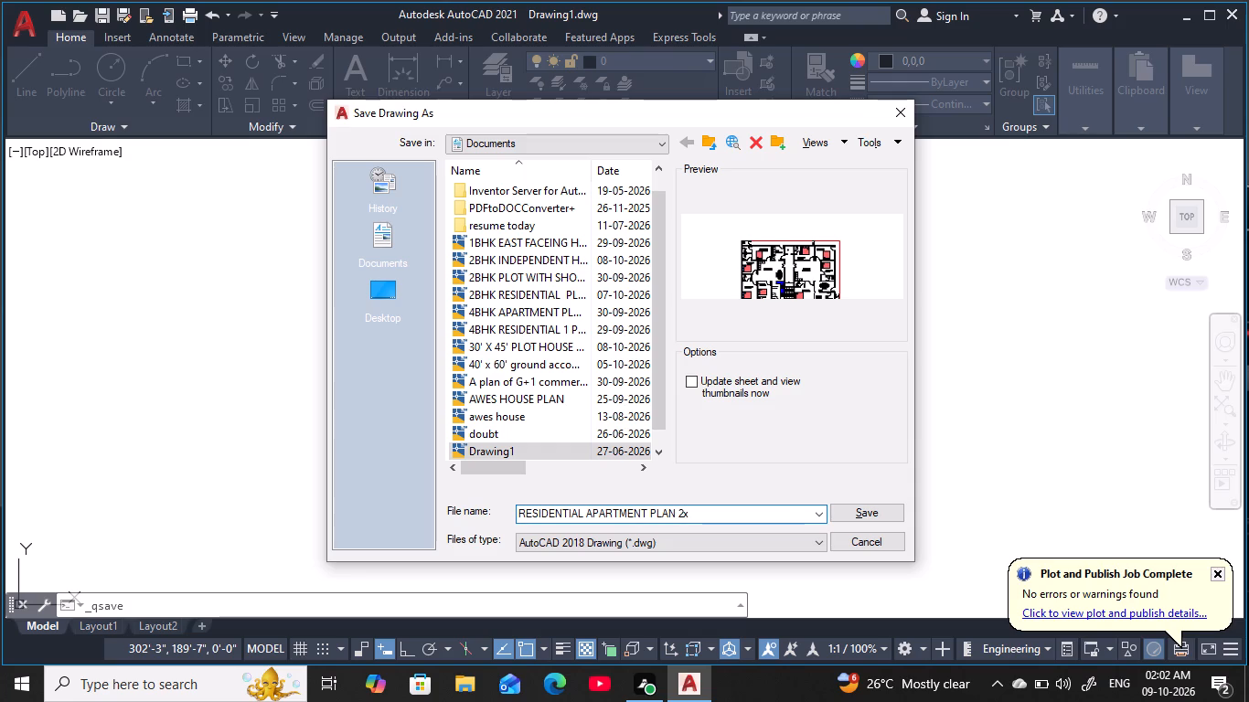
pyautogui.press('4')
pyautogui.write('bhk')
pyautogui.press('Return')
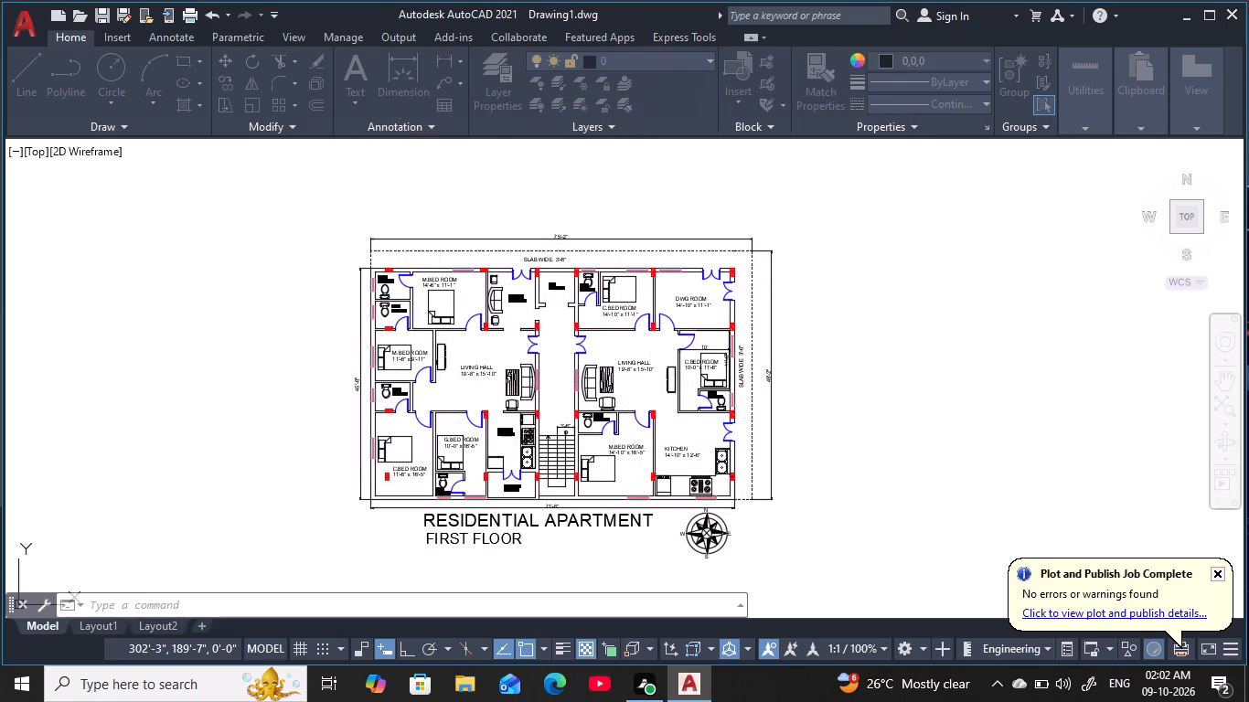